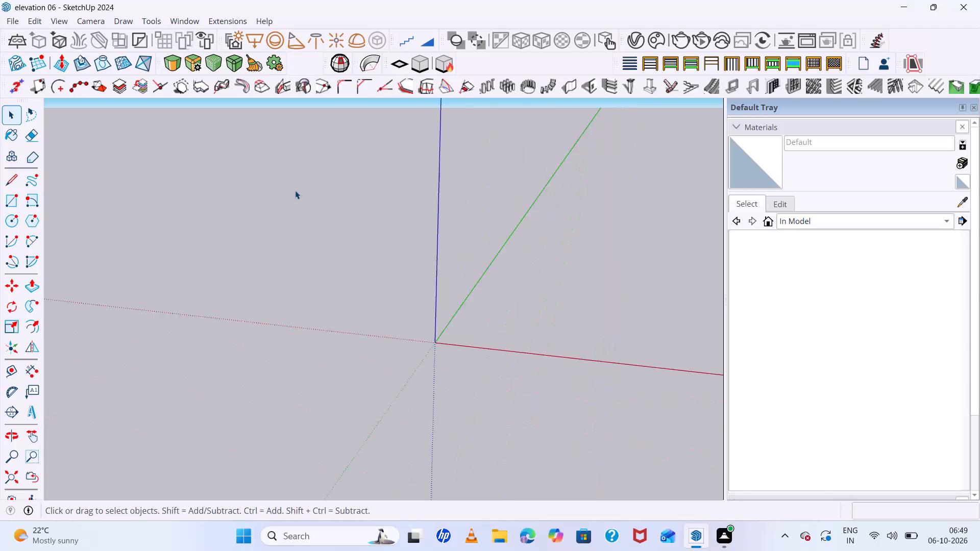
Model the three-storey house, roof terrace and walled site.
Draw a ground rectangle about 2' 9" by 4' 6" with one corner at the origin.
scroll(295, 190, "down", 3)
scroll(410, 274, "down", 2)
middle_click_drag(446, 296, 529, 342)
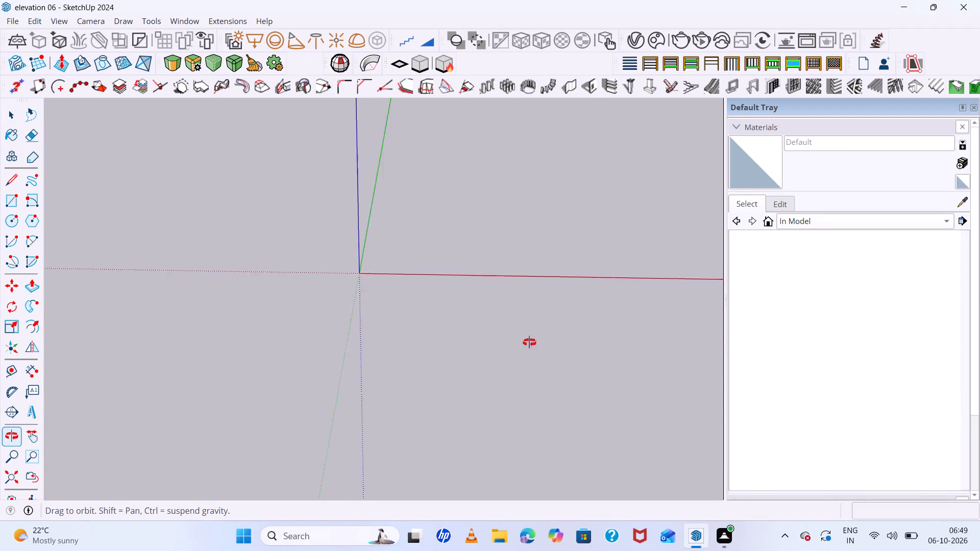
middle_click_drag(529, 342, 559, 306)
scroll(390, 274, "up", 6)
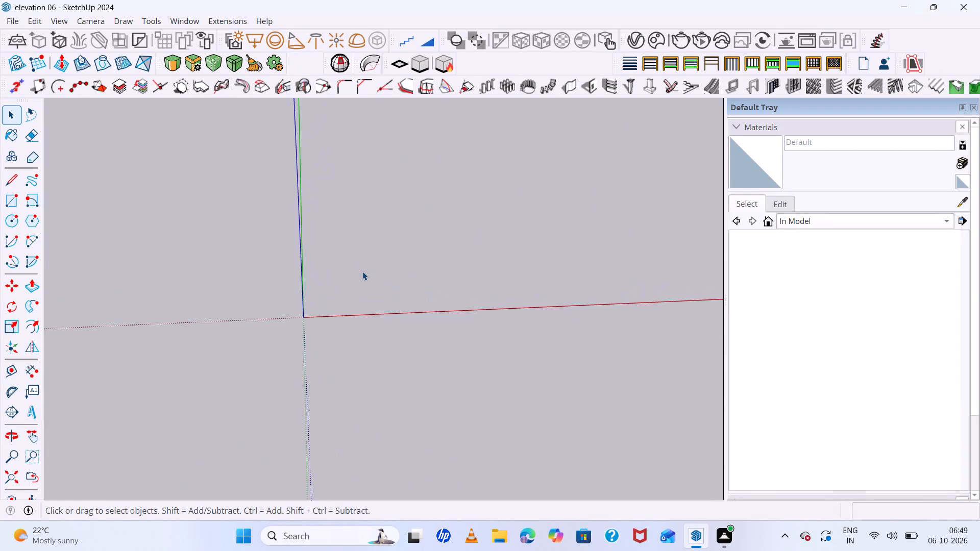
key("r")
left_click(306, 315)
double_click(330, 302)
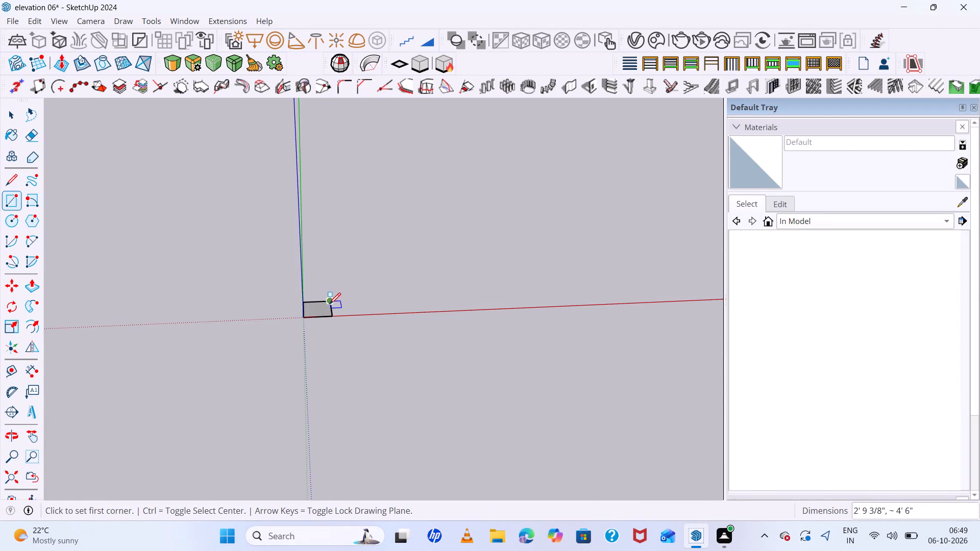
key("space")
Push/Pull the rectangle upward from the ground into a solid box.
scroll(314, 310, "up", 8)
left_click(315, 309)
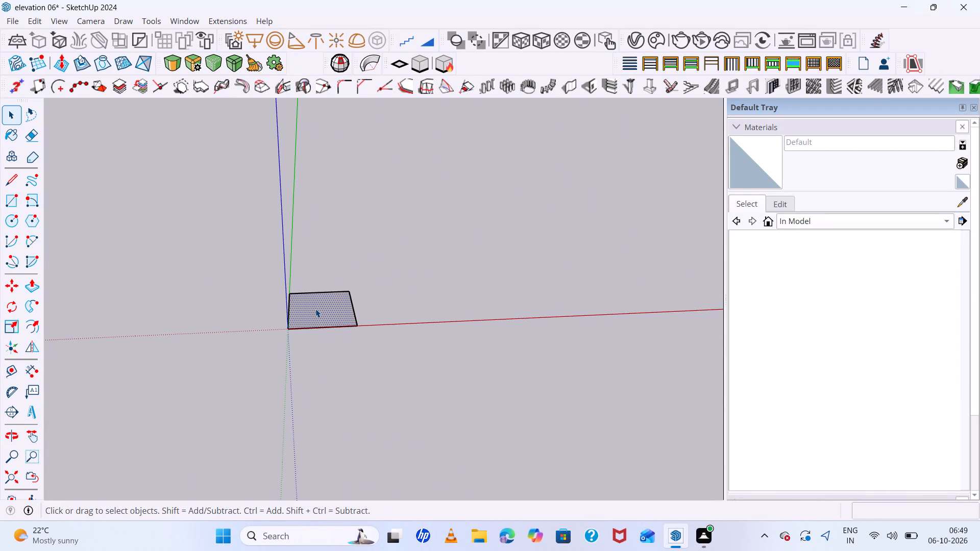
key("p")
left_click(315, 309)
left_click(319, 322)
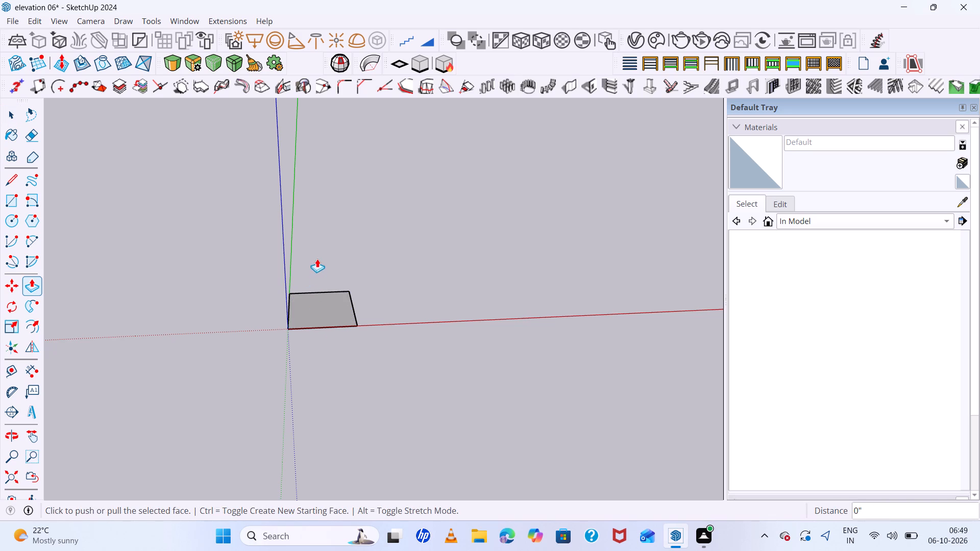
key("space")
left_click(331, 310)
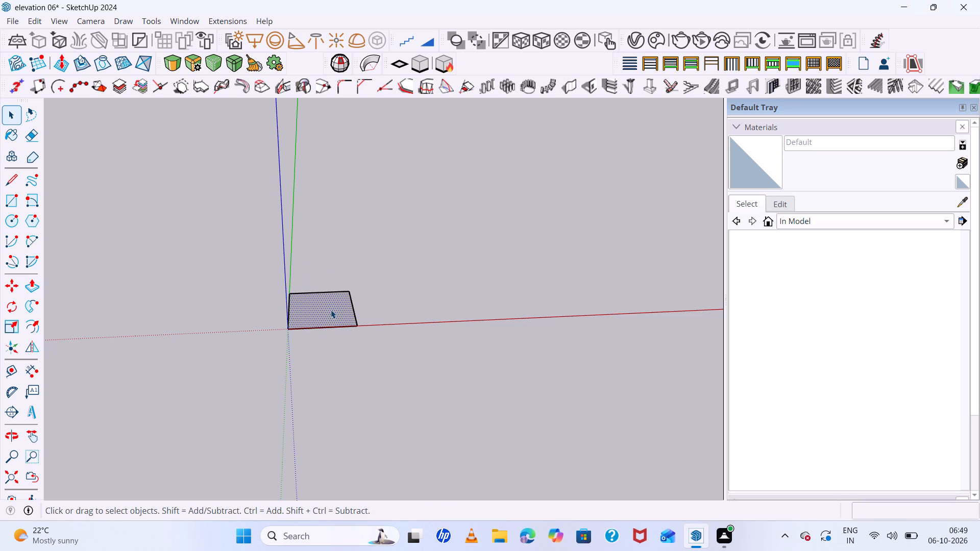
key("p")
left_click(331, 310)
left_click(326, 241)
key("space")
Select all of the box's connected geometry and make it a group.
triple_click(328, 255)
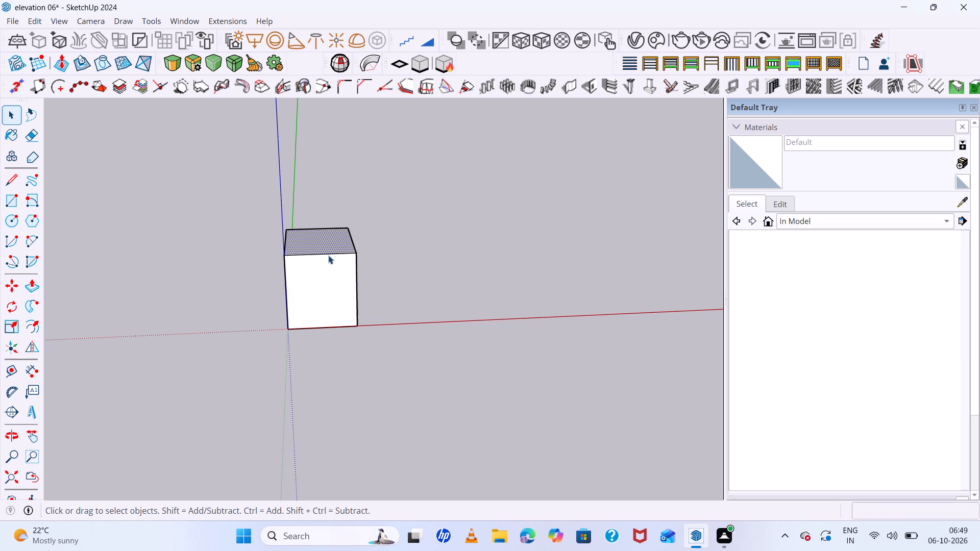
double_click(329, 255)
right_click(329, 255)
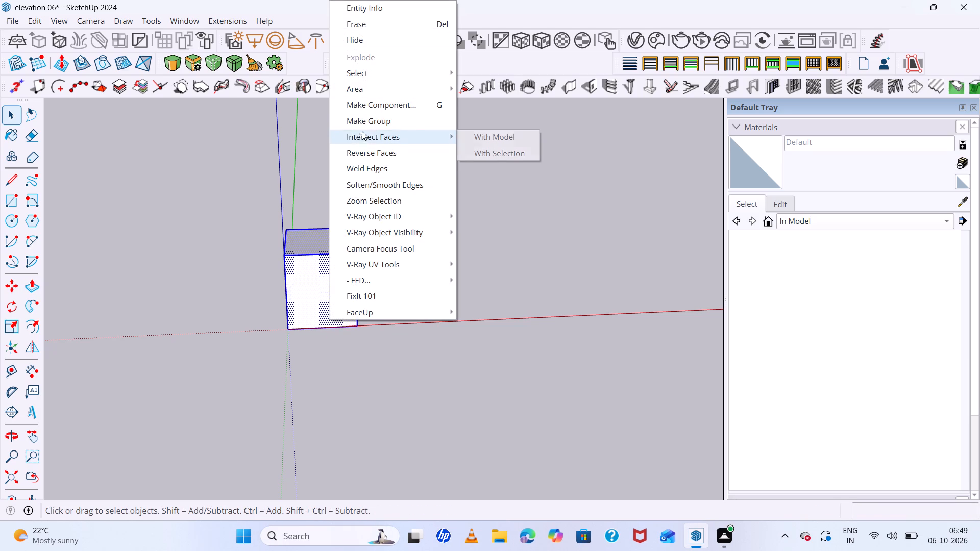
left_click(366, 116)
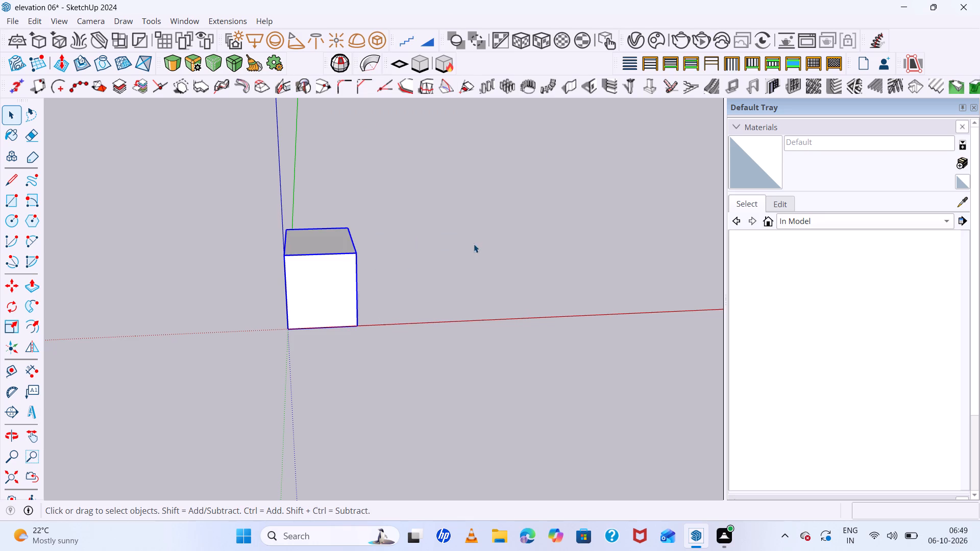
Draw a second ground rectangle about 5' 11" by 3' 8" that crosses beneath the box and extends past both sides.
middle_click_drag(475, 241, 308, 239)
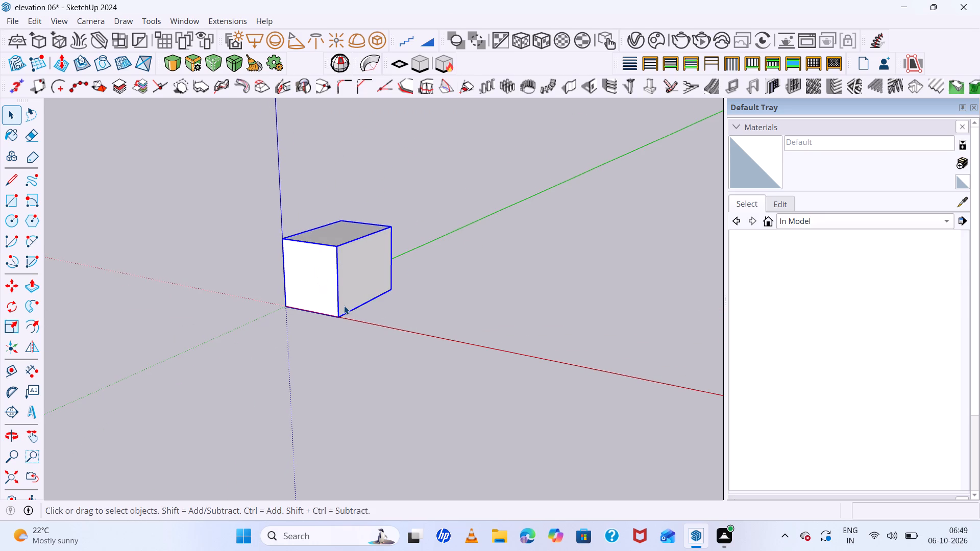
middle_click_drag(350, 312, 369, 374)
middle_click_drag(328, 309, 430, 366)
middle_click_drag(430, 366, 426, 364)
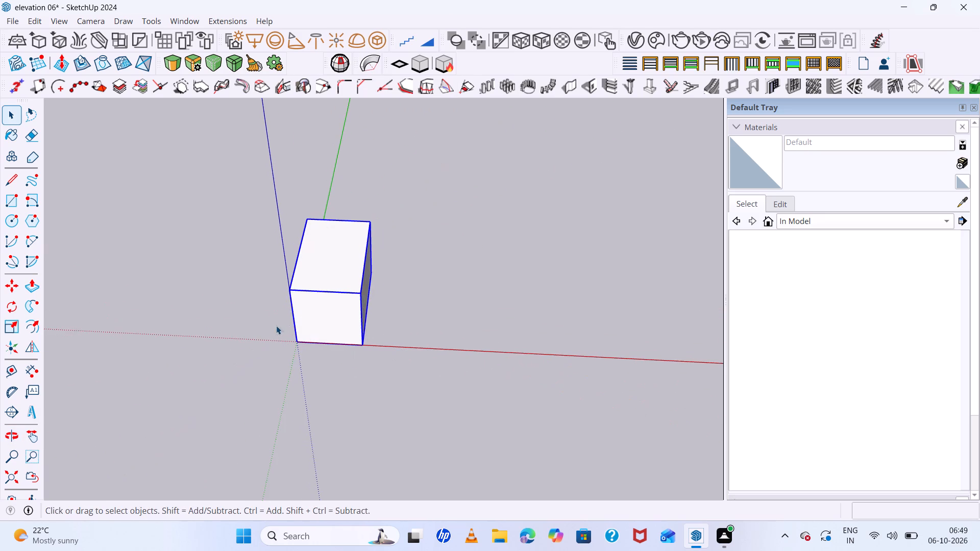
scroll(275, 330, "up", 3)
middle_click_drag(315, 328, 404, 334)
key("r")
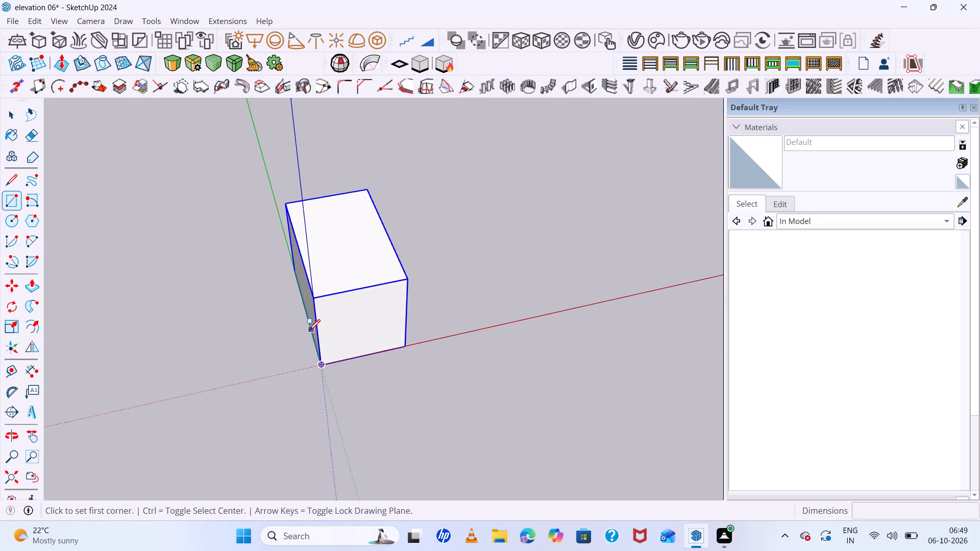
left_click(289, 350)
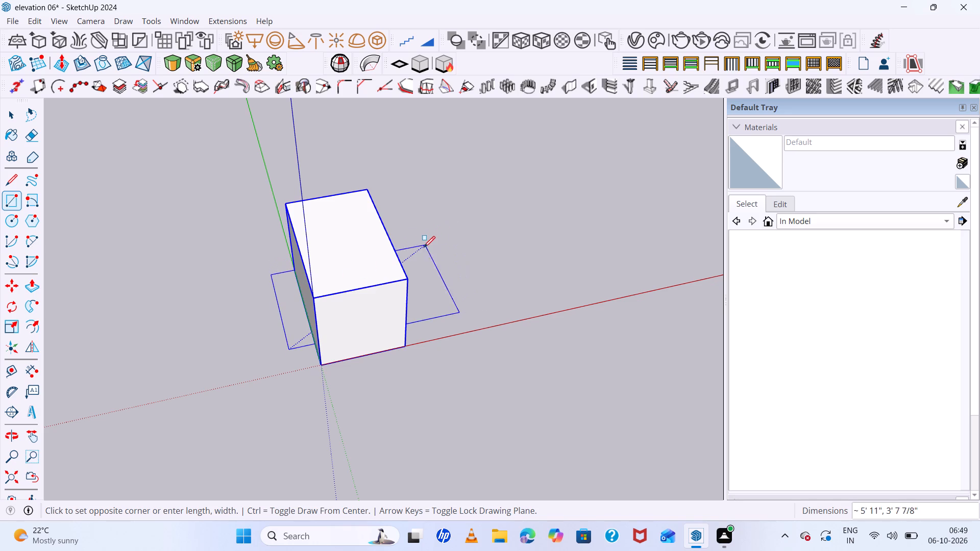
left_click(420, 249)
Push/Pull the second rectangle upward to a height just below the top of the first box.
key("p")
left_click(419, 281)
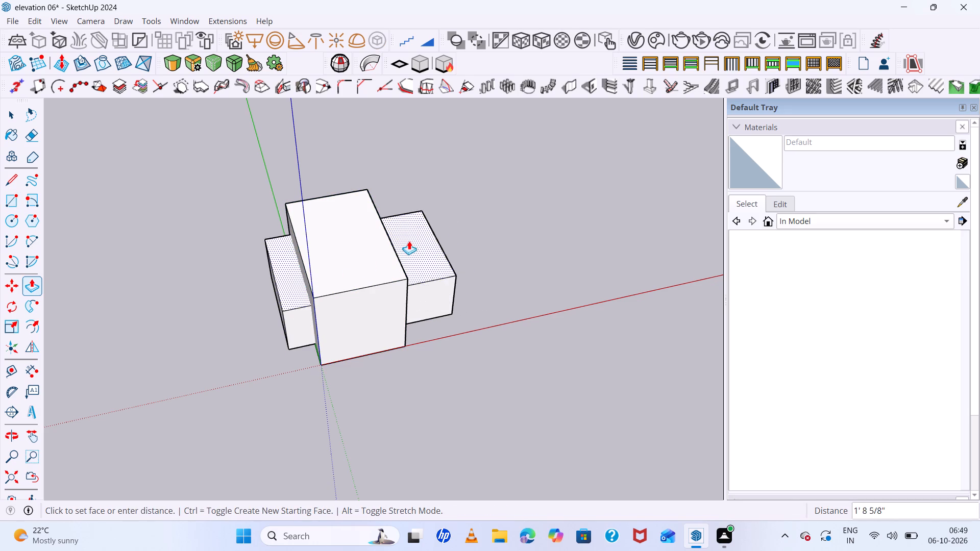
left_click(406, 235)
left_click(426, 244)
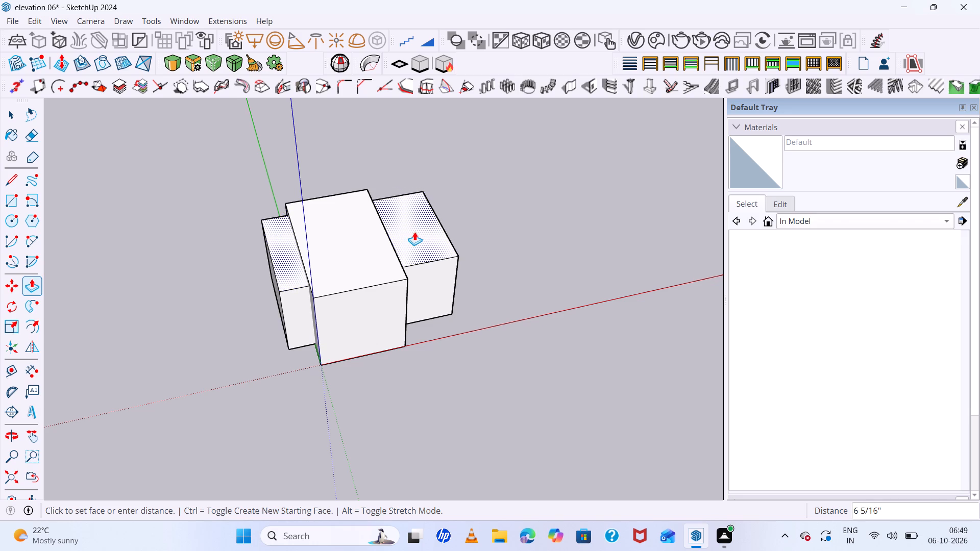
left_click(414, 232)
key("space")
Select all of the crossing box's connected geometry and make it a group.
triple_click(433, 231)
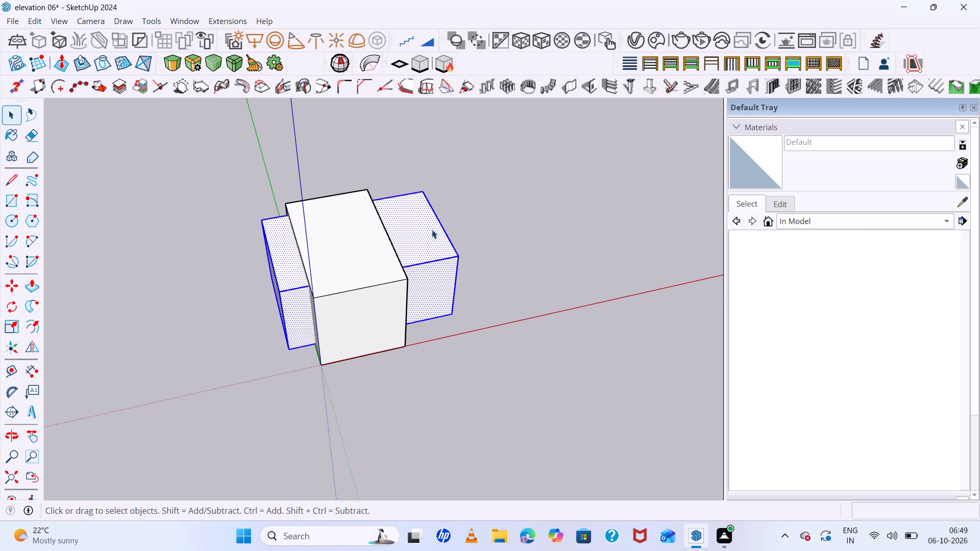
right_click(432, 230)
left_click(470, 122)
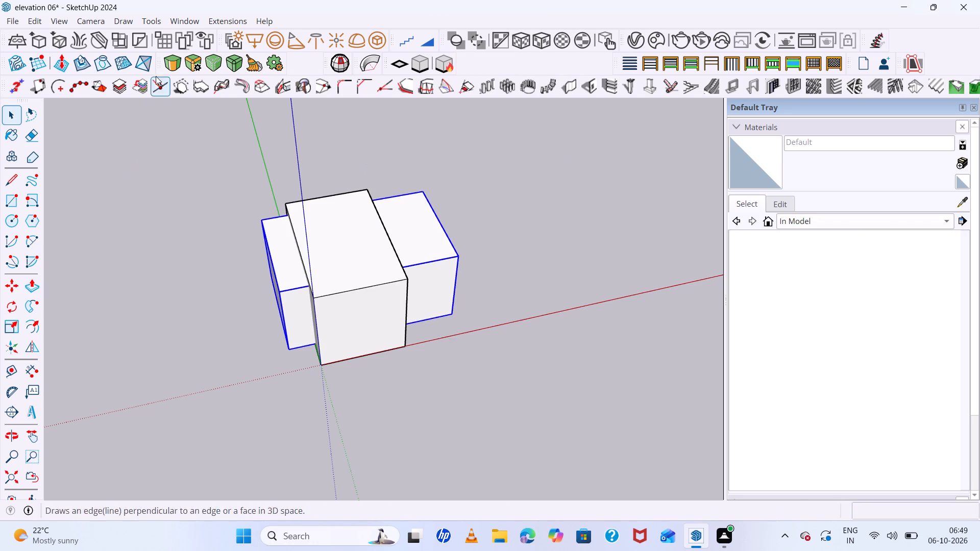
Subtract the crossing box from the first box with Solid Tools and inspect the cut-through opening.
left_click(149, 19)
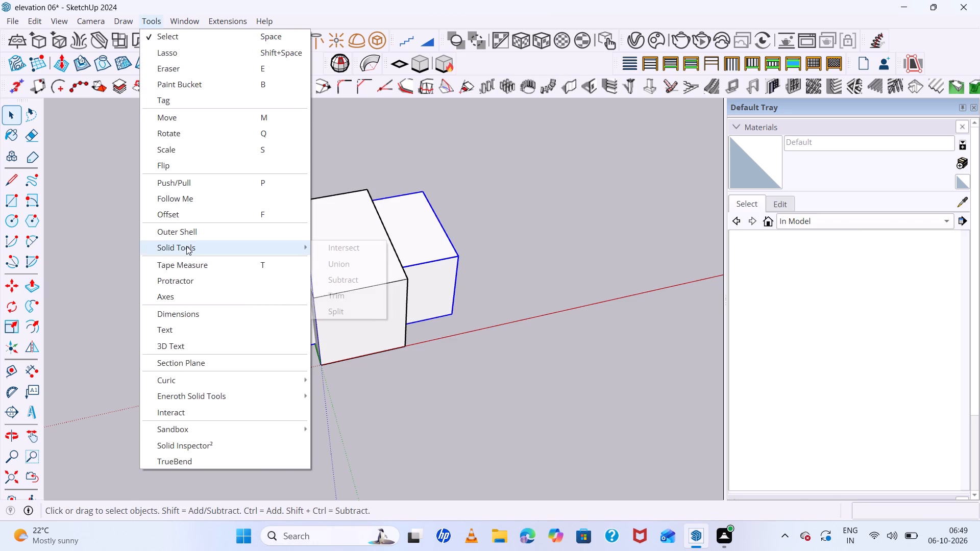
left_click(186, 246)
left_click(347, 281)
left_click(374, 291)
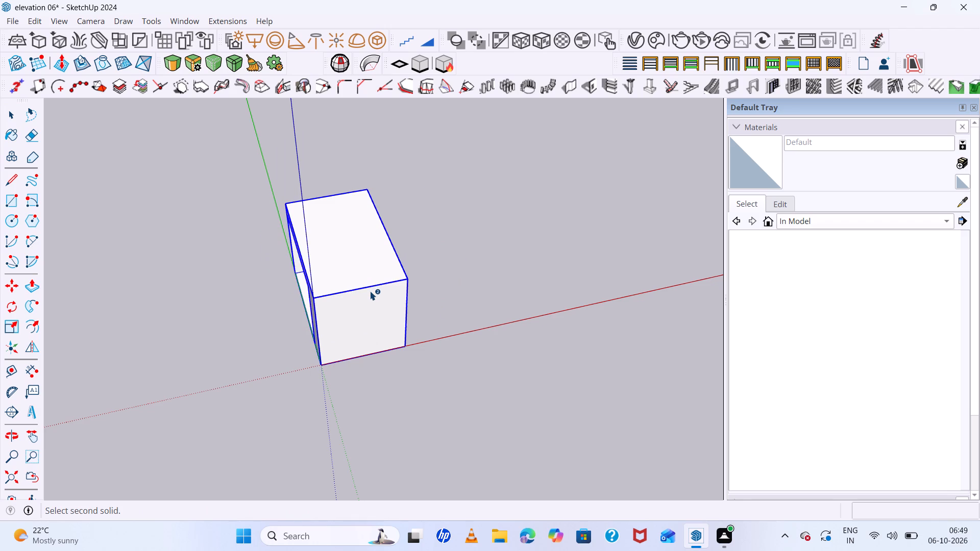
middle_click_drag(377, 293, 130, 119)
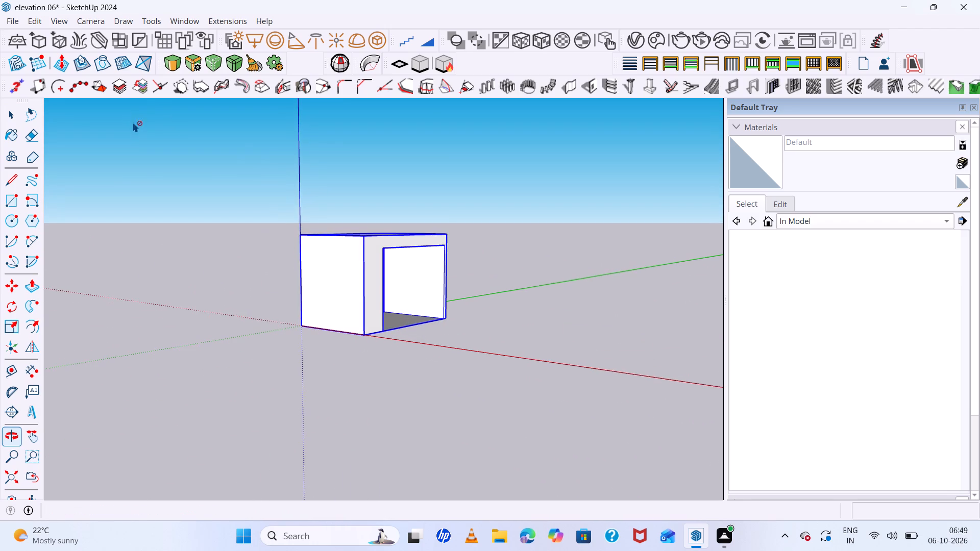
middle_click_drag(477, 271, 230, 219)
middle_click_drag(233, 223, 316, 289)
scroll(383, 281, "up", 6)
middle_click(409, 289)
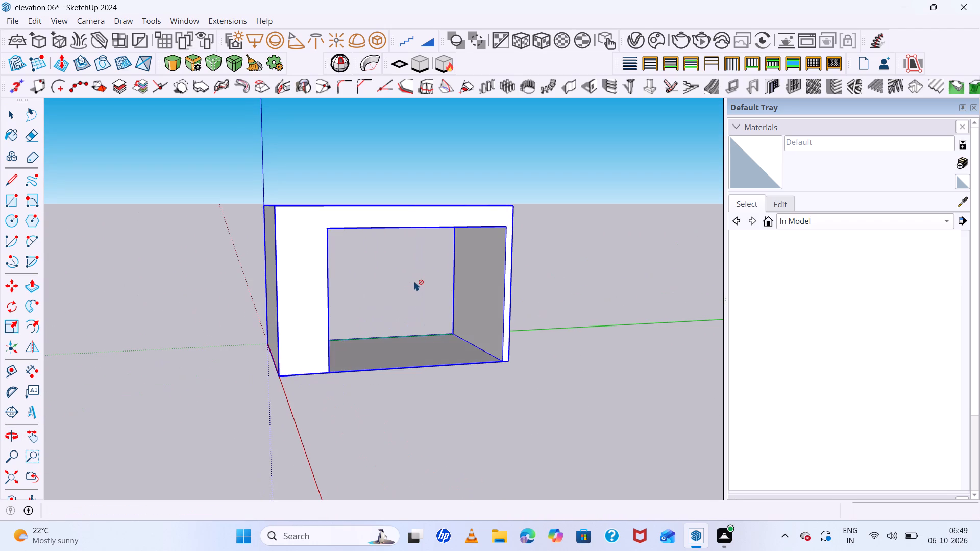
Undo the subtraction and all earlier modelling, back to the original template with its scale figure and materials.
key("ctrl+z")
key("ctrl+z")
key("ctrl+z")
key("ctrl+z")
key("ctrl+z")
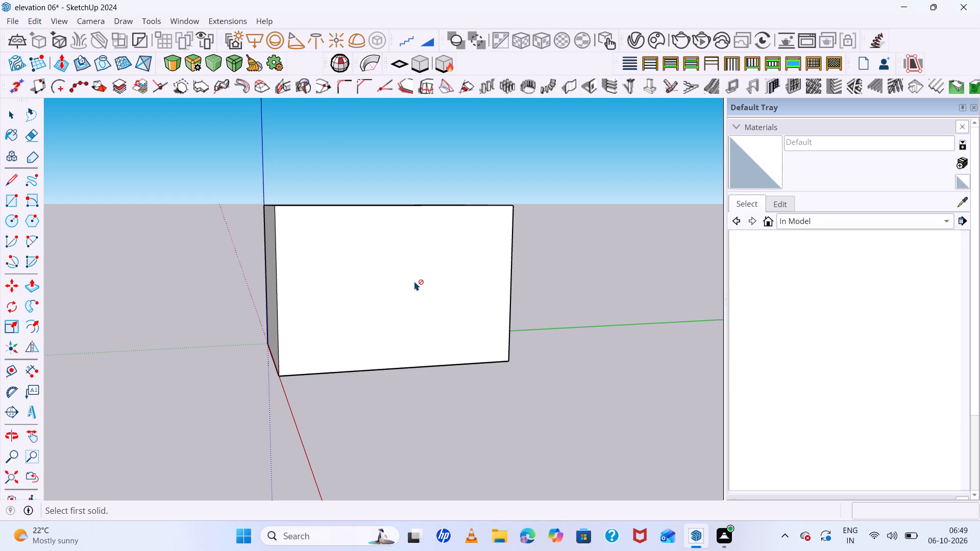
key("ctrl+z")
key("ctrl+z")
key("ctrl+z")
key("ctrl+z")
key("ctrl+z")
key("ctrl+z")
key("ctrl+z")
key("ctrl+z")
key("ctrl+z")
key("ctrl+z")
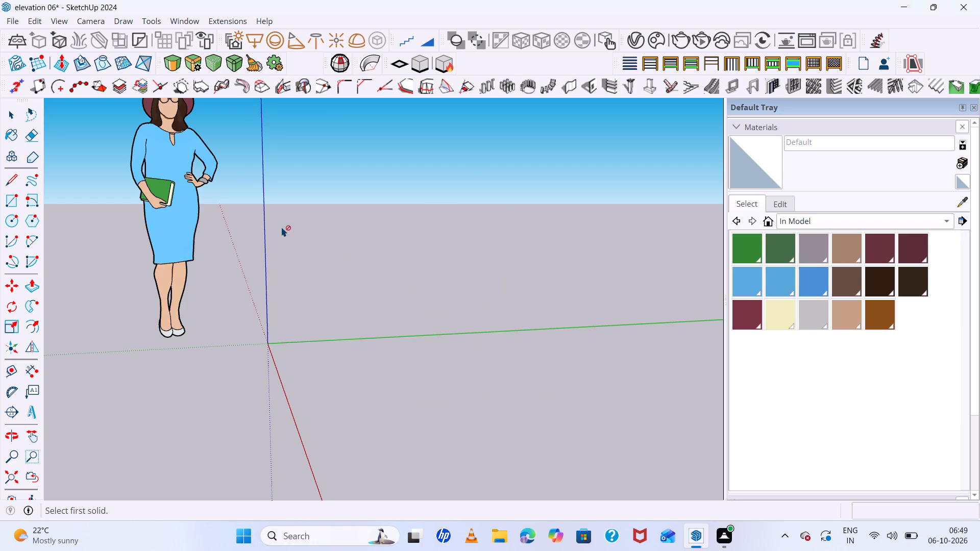
Delete all materials from the In Model collection.
scroll(283, 254, "down", 5)
left_click(763, 222)
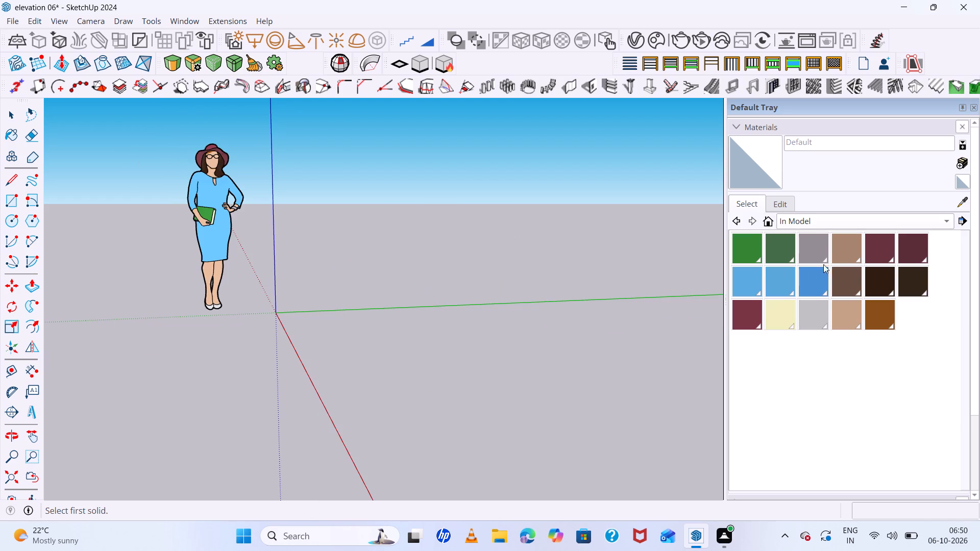
left_click(964, 220)
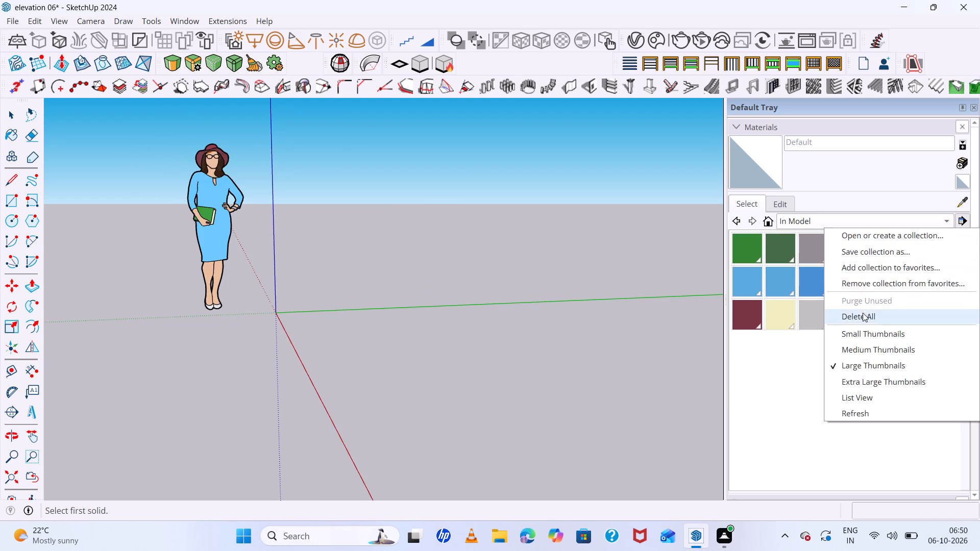
double_click(863, 316)
Select the standing scale figure beside the origin and delete it.
left_click_drag(258, 130, 176, 255)
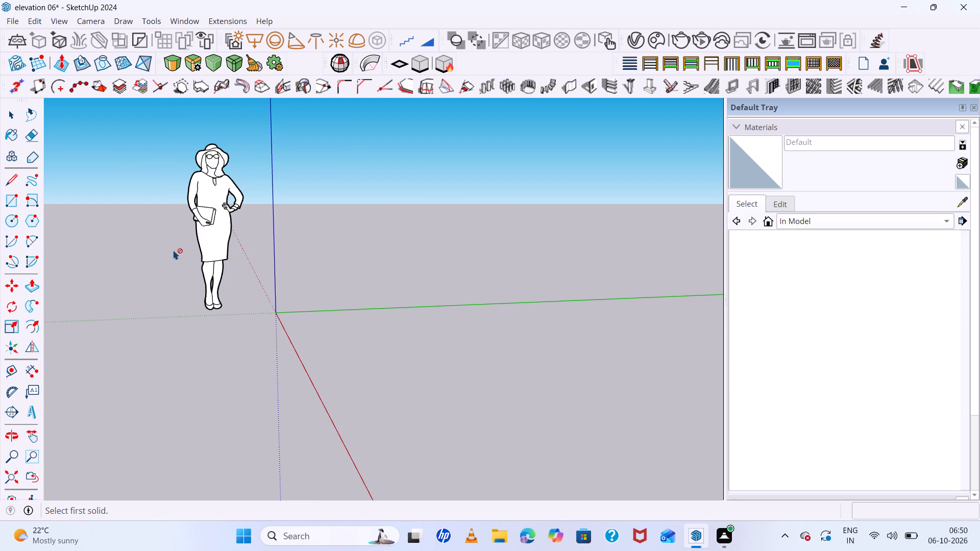
key("space")
scroll(248, 142, "down", 1)
left_click_drag(248, 129, 146, 310)
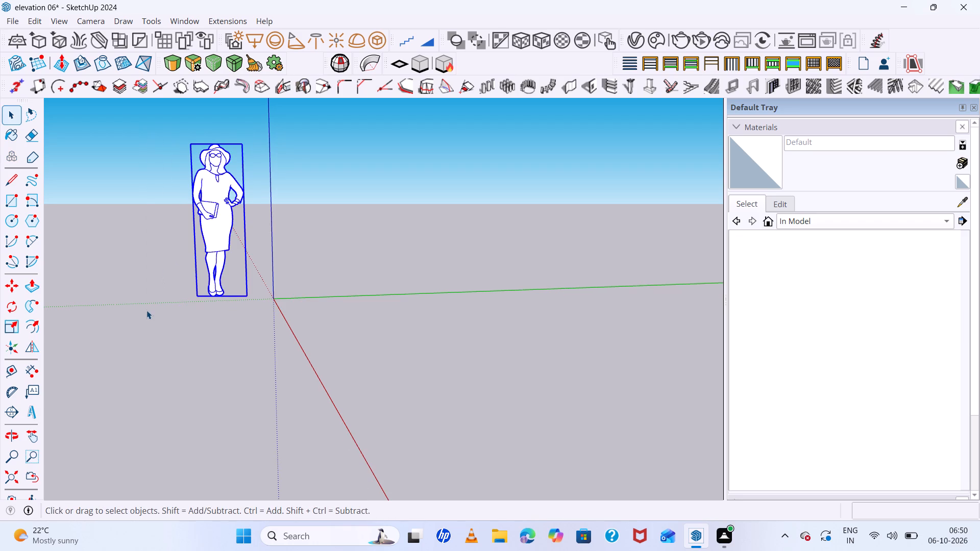
key("Delete")
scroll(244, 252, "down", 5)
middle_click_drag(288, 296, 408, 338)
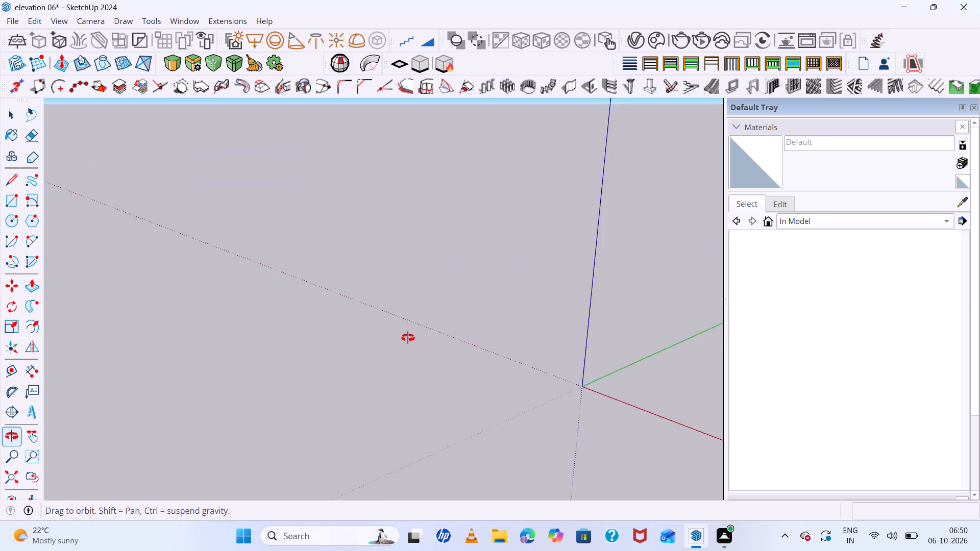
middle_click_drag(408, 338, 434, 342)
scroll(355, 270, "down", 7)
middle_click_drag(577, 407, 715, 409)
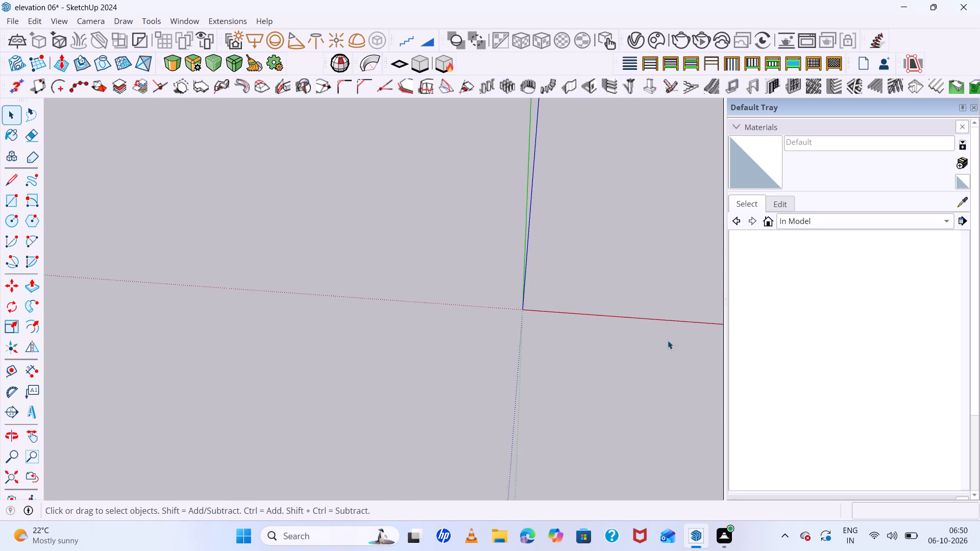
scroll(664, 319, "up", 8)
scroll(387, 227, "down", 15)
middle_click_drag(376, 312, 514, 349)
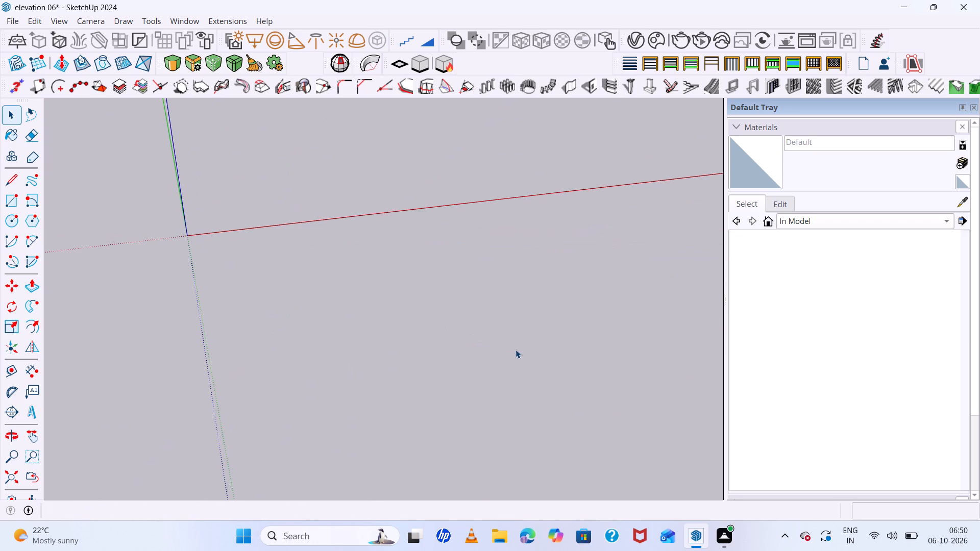
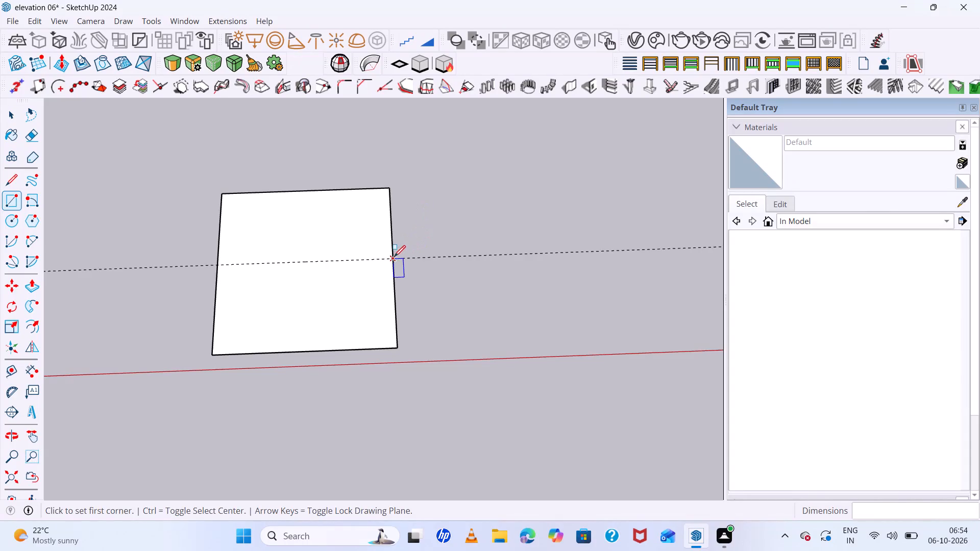
Draw a 30' by 16' rectangle adjoining the existing one, starting where the guide line crosses its side edge away from the origin.
double_click(394, 256)
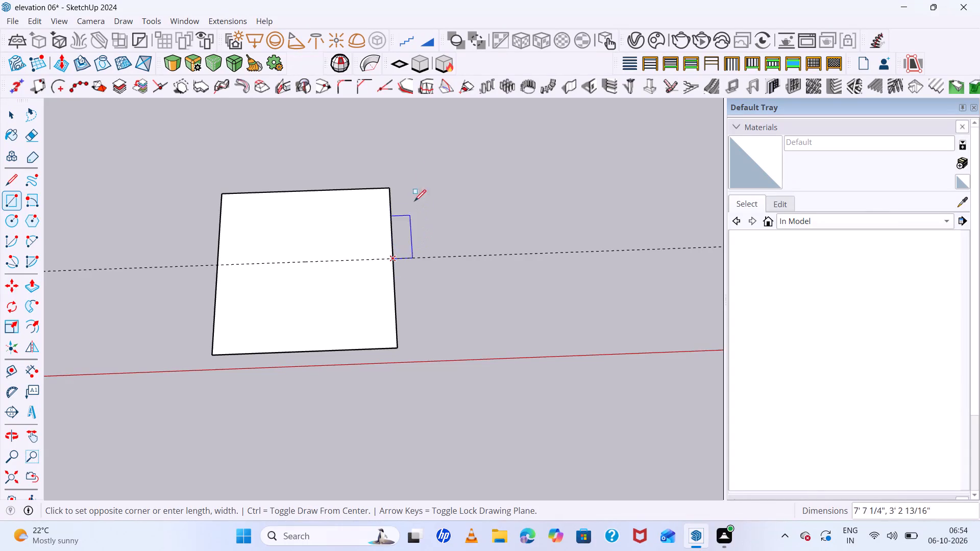
type("30'")
type(",16'")
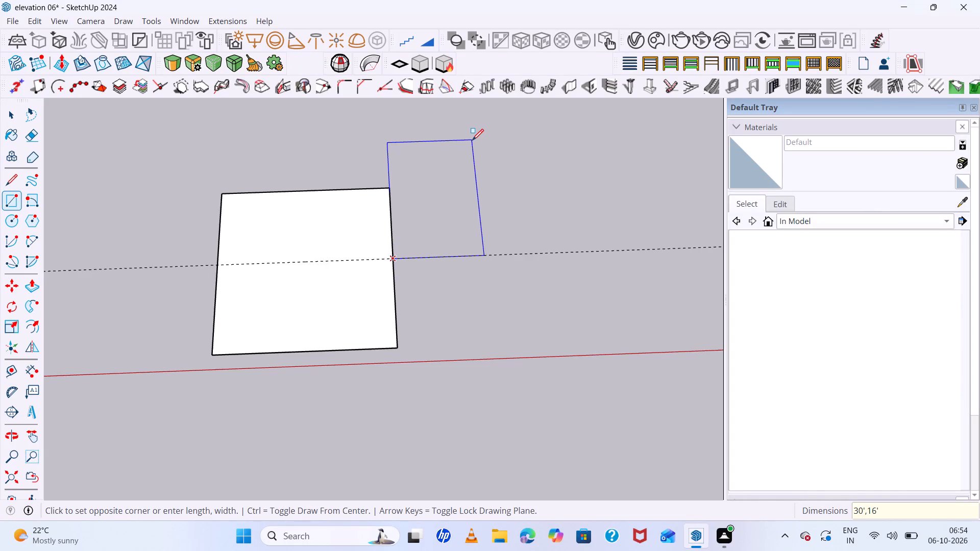
key("Return")
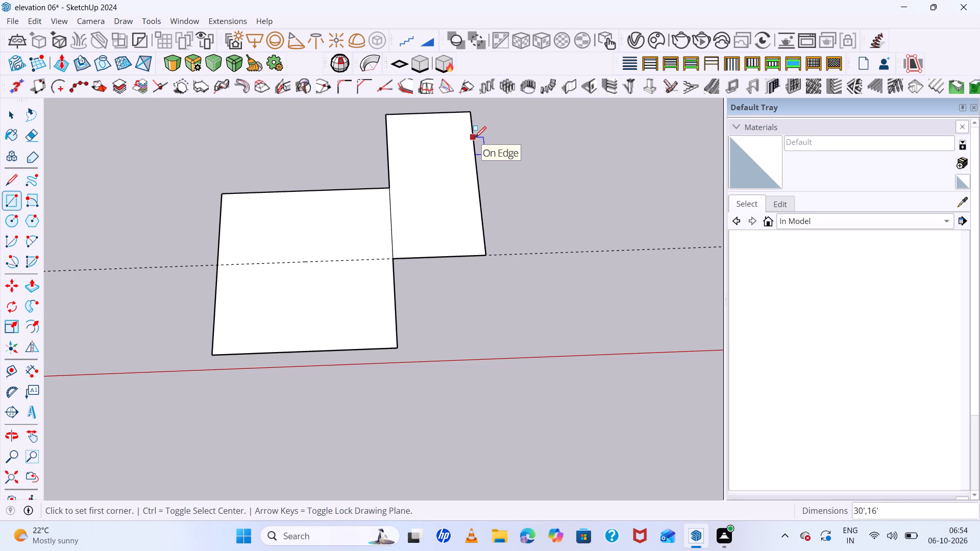
scroll(424, 155, "down", 5)
key("space")
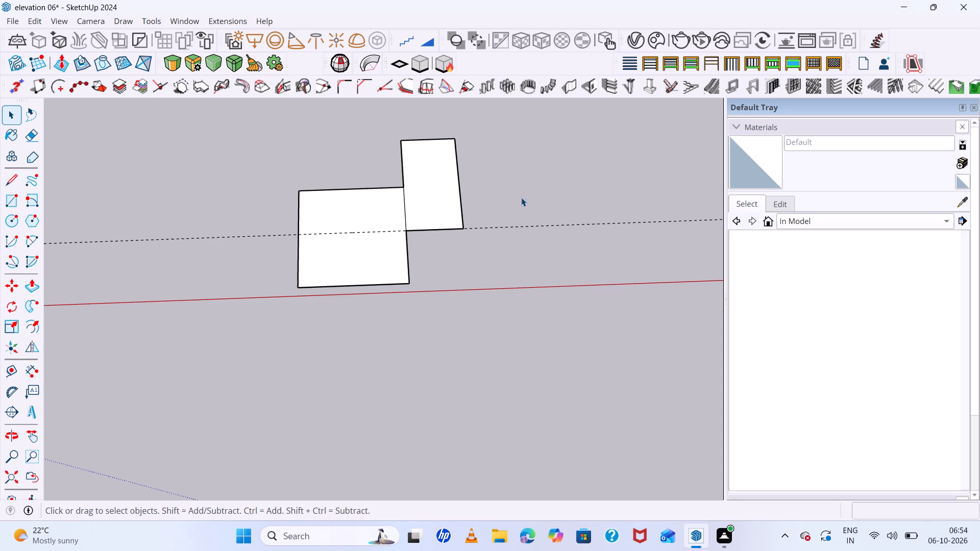
Examine the two adjoining rectangles and the guide line from several angles.
middle_click_drag(362, 217, 374, 295)
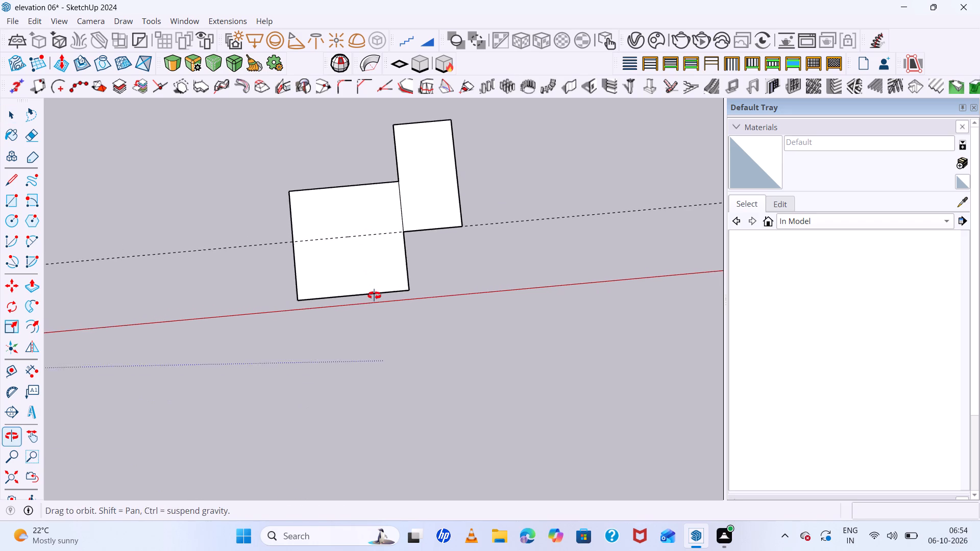
middle_click_drag(374, 295, 375, 297)
scroll(399, 270, "up", 8)
scroll(386, 214, "down", 7)
middle_click_drag(474, 240, 379, 242)
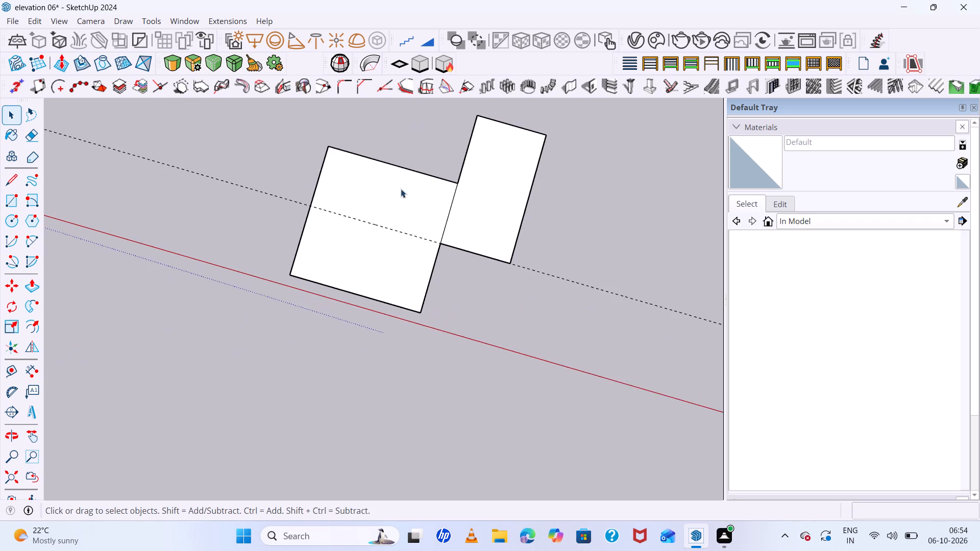
scroll(394, 173, "down", 5)
scroll(445, 254, "up", 5)
middle_click_drag(449, 256, 506, 262)
scroll(497, 243, "down", 5)
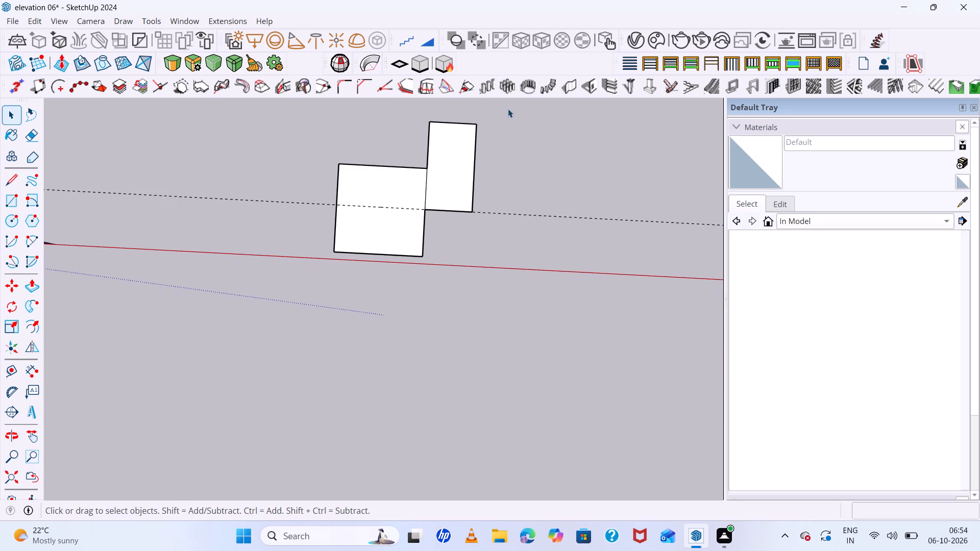
scroll(488, 116, "up", 5)
middle_click_drag(534, 224, 542, 231)
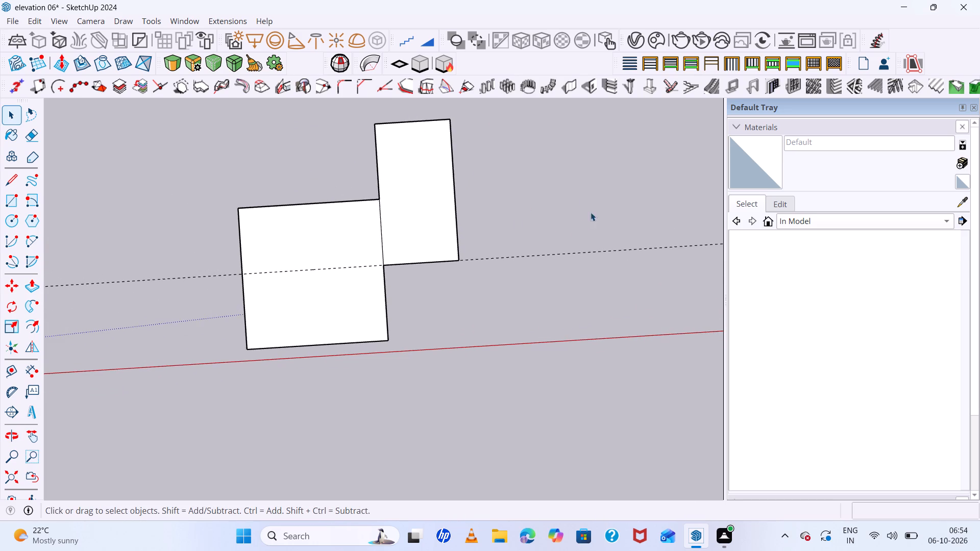
middle_click_drag(601, 223, 576, 228)
middle_click_drag(602, 253, 578, 231)
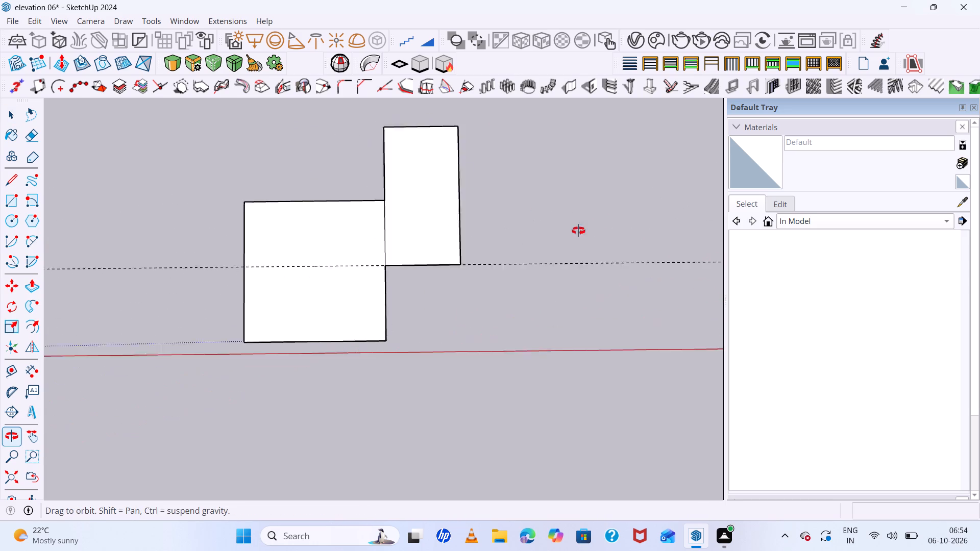
middle_click_drag(578, 231, 540, 227)
Erase the shared edge between the two rectangles to merge them into one floor face.
scroll(465, 121, "up", 2)
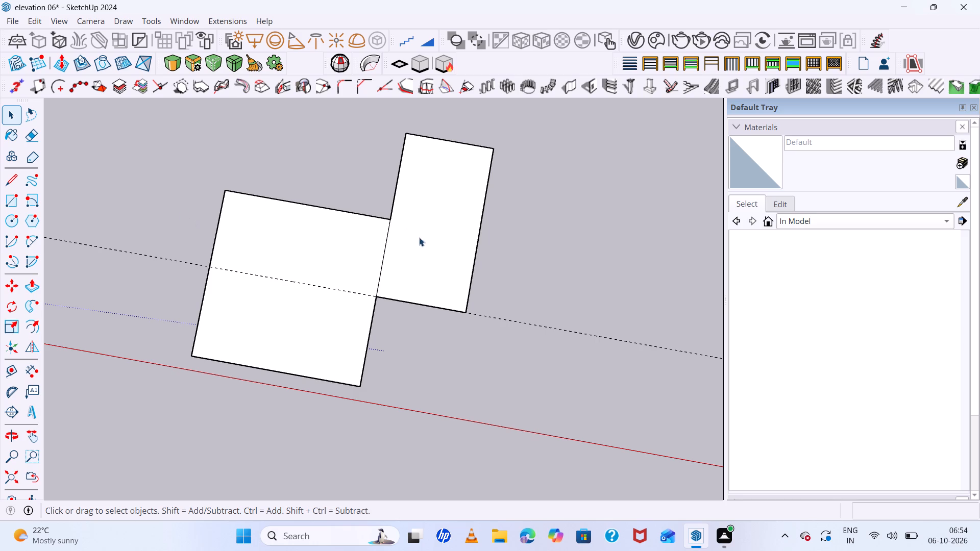
key("e")
left_click(382, 261)
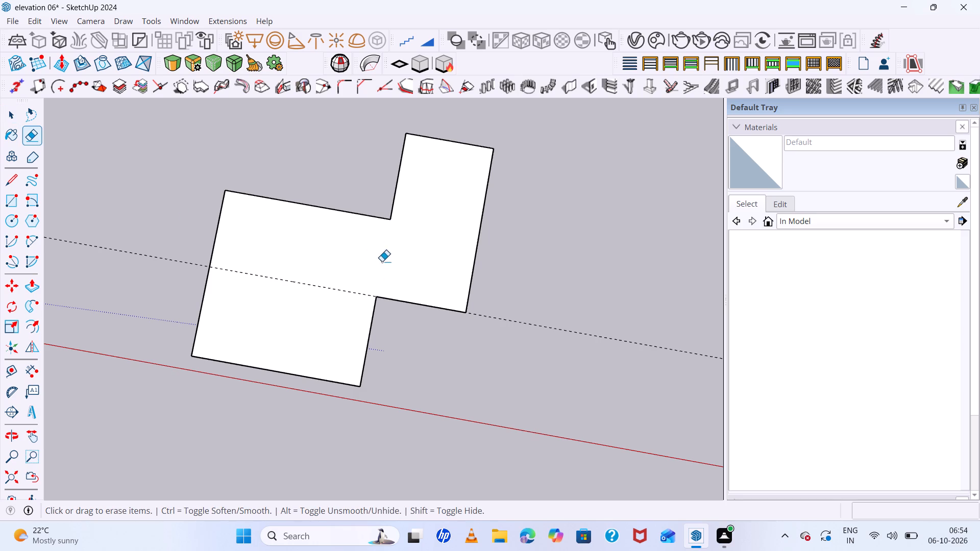
key("space")
Select the merged floor face and offset its outline outward by 9" for the wall thickness.
left_click(348, 291)
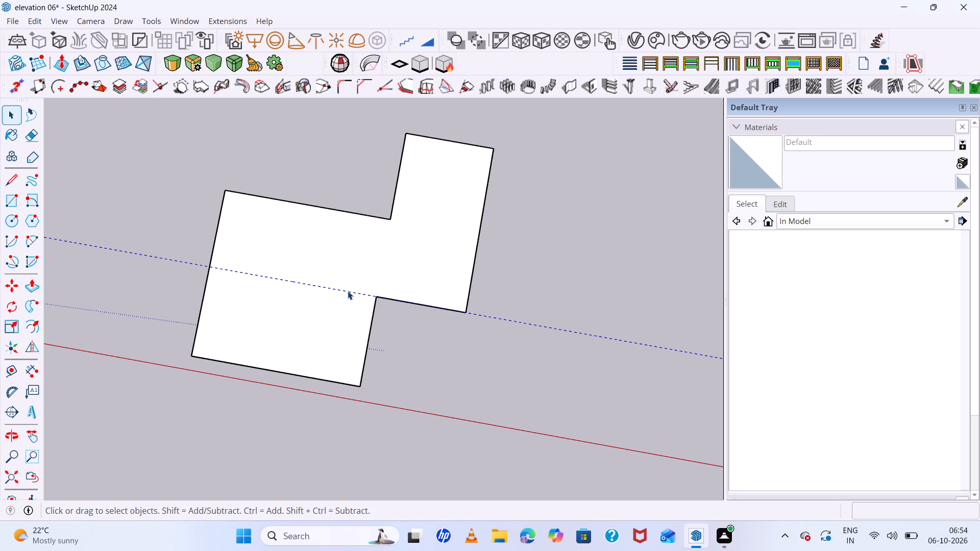
key("Escape")
left_click(355, 258)
key("Escape")
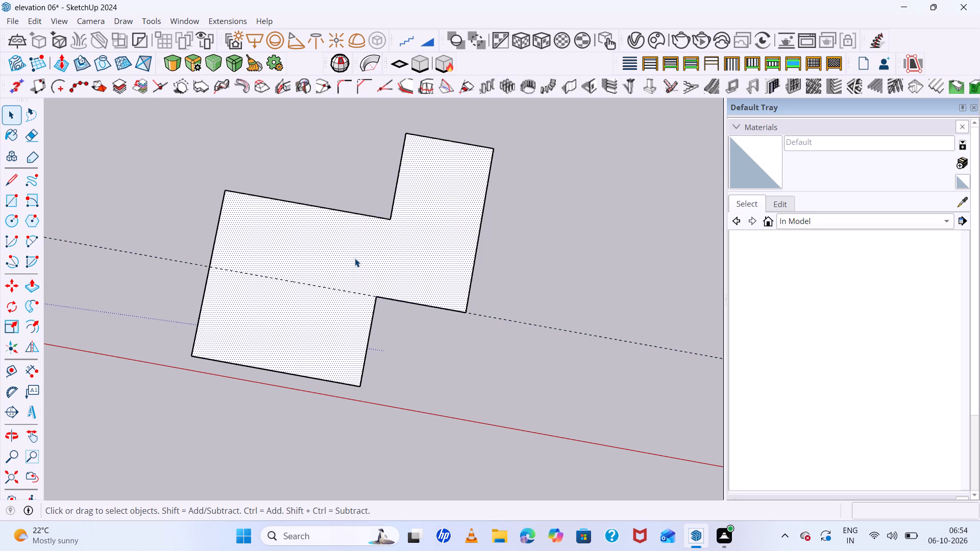
left_click(355, 258)
key("f")
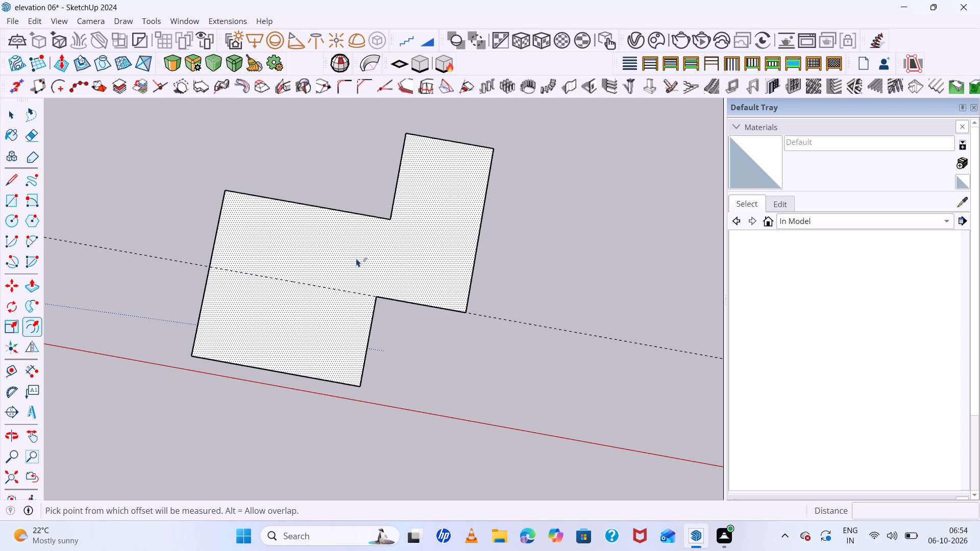
left_click(474, 246)
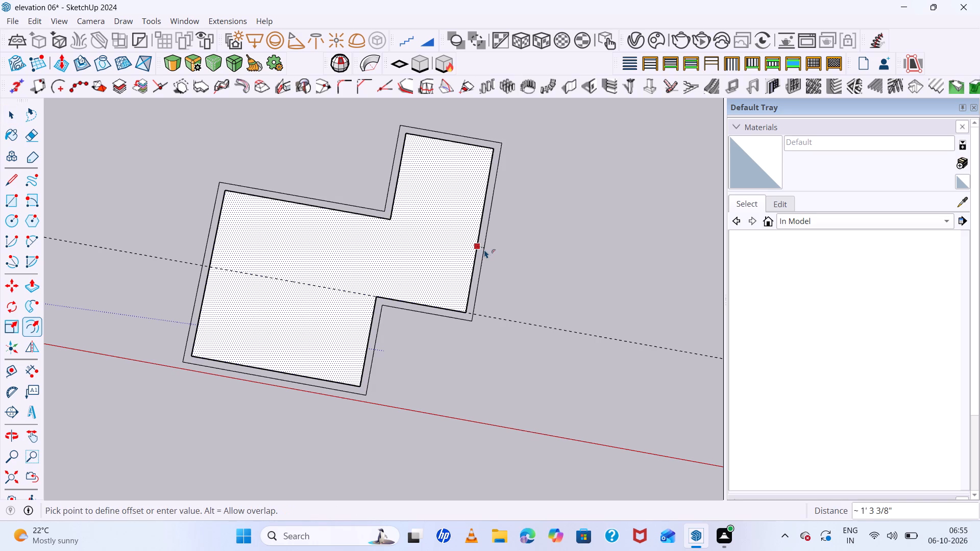
key("9")
key("Return")
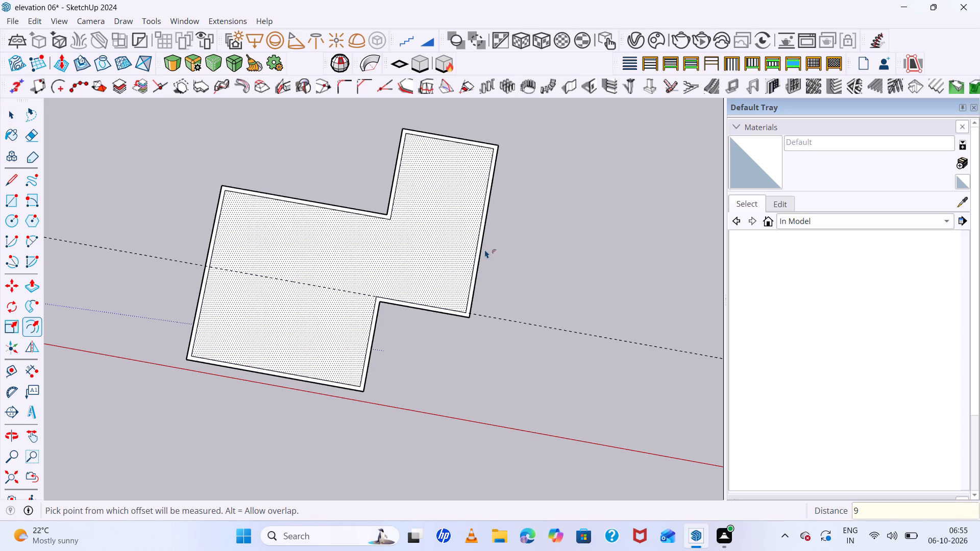
key("space")
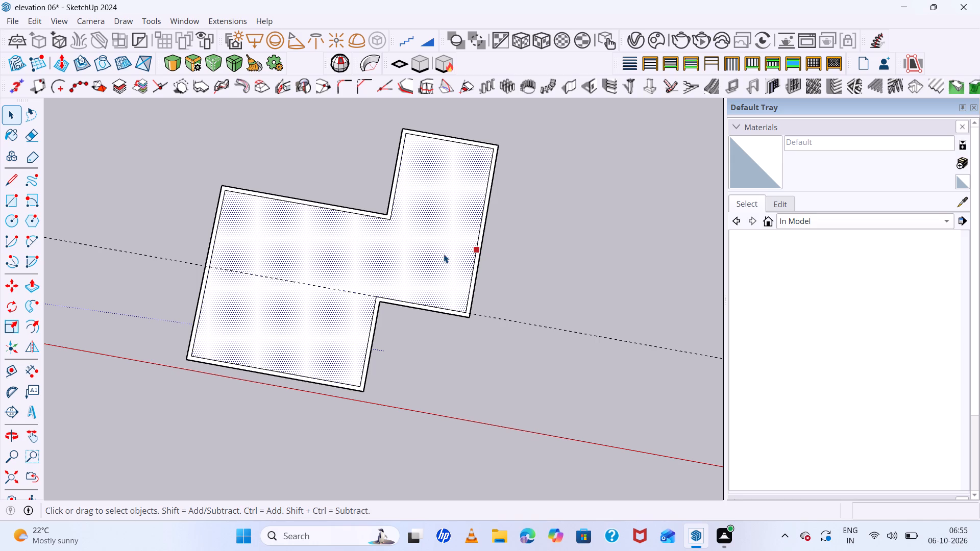
key("Escape")
Push/Pull the narrow wall border around the floor up by 11'.
scroll(522, 242, "down", 6)
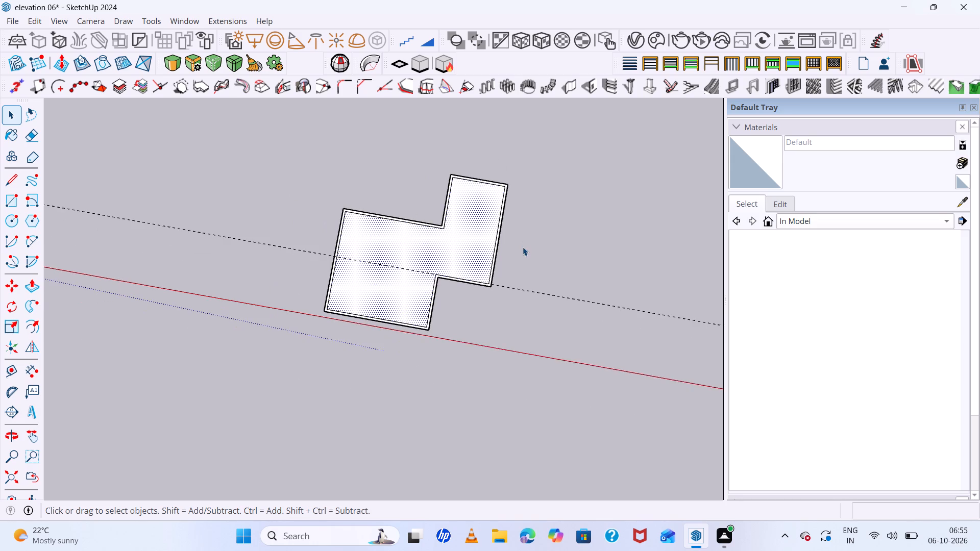
middle_click_drag(468, 334, 536, 333)
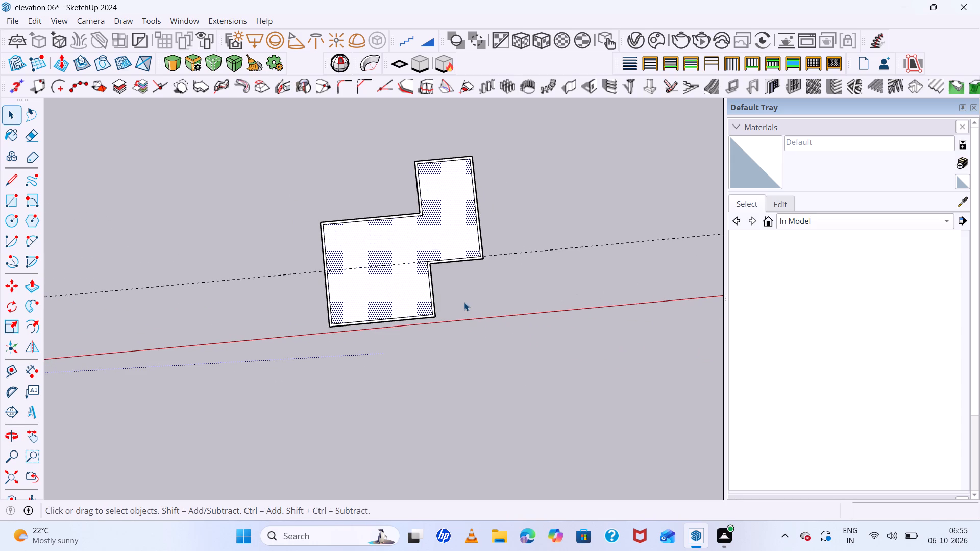
key("space")
scroll(440, 306, "up", 4)
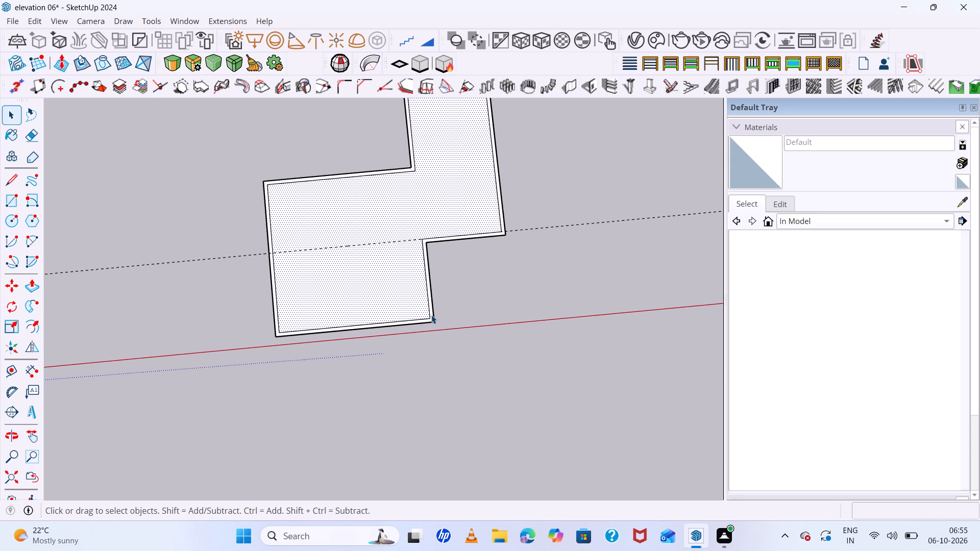
left_click(432, 315)
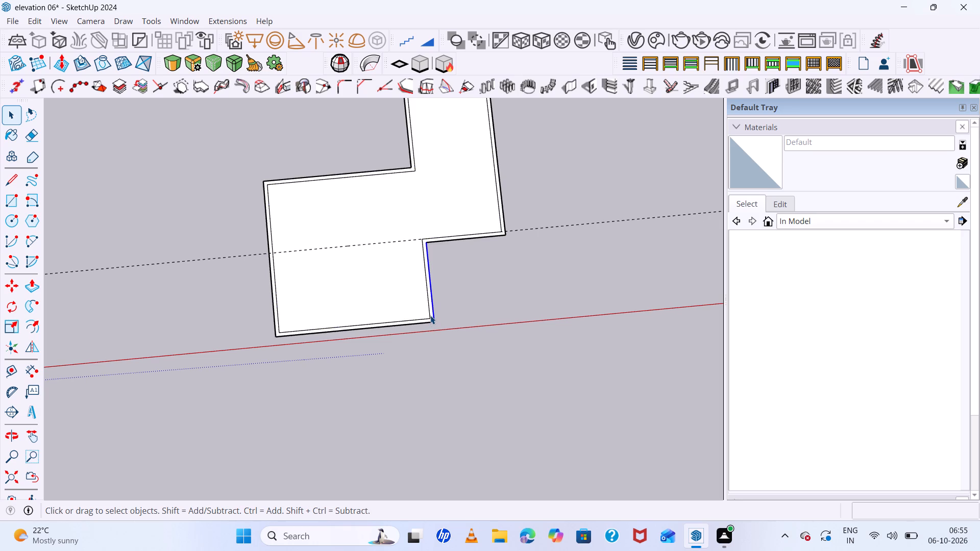
scroll(433, 324, "up", 5)
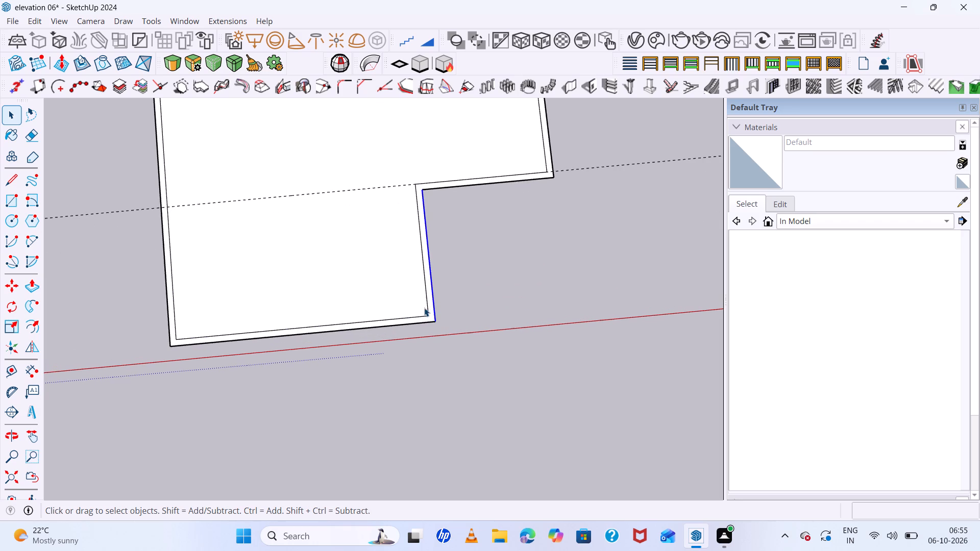
left_click(431, 311)
key("p")
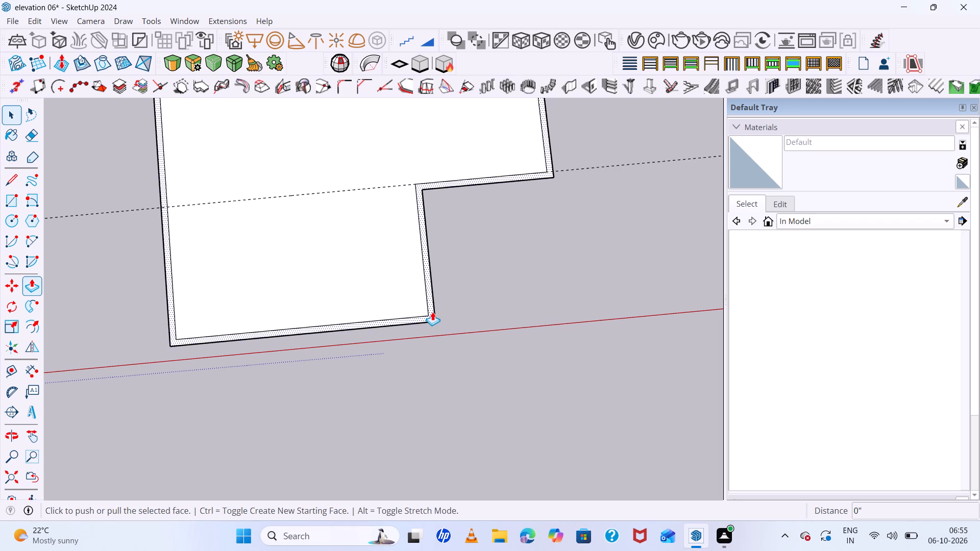
left_click(432, 312)
type("11'")
key("Return")
Examine the raised walls from ground level, above and different sides.
scroll(370, 273, "down", 14)
middle_click_drag(456, 257, 452, 208)
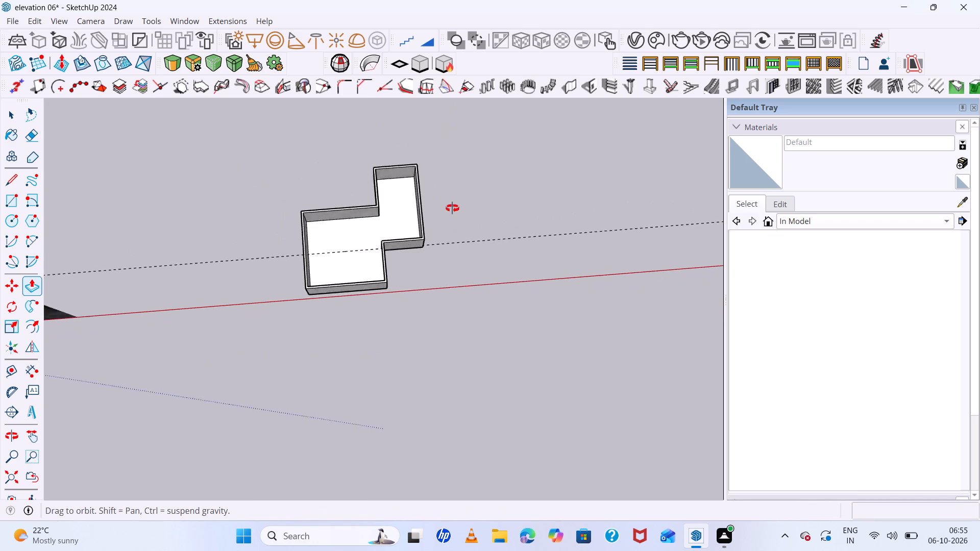
middle_click_drag(452, 208, 451, 85)
scroll(467, 291, "up", 6)
middle_click_drag(514, 303, 400, 204)
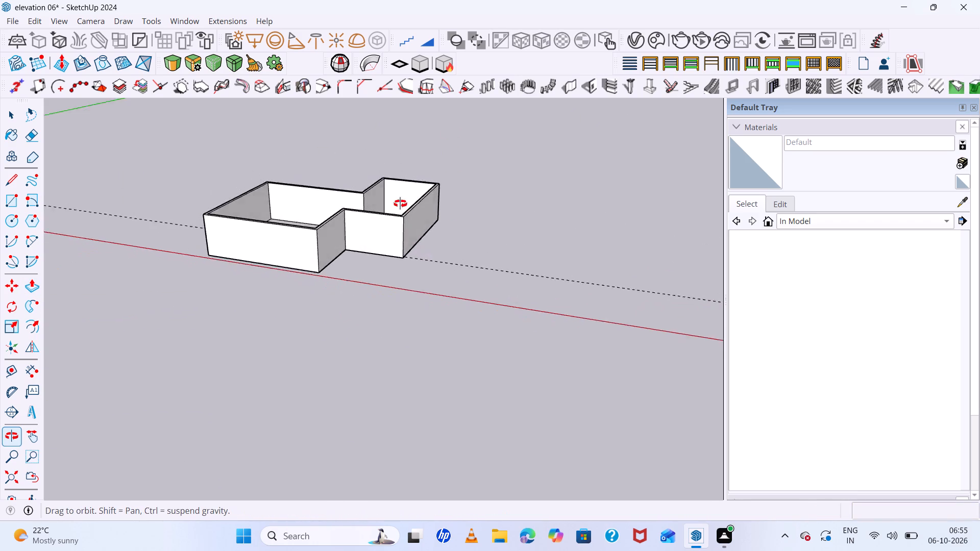
middle_click_drag(400, 204, 429, 148)
middle_click_drag(491, 271, 589, 249)
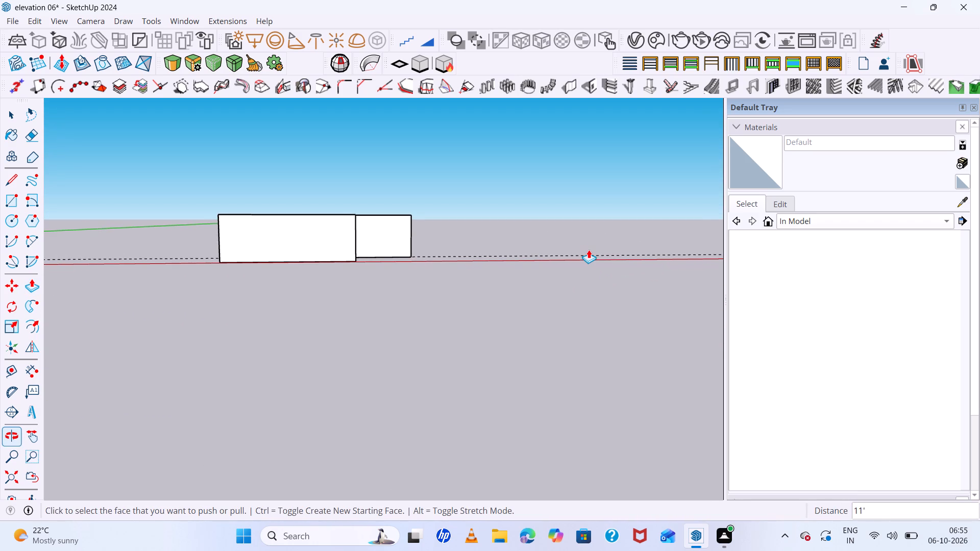
middle_click_drag(573, 231, 570, 229)
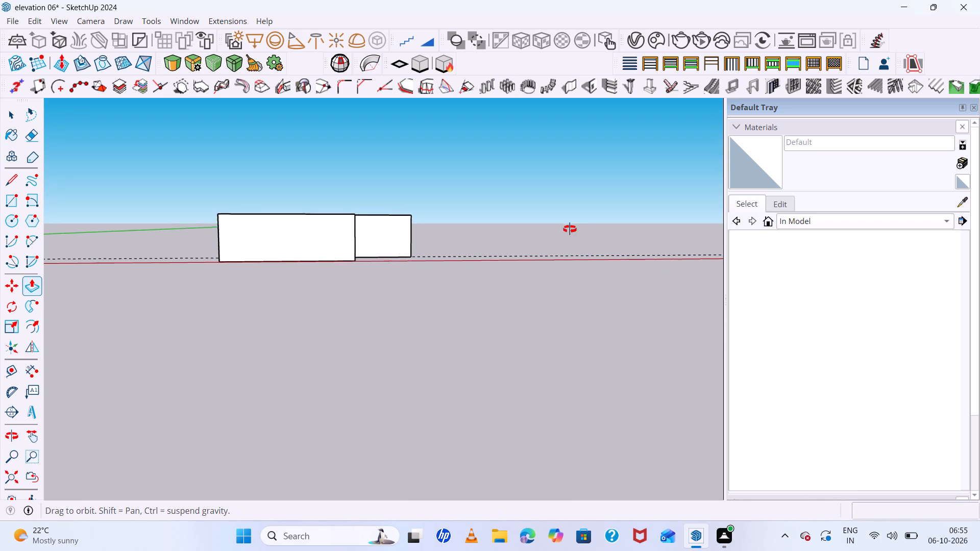
middle_click_drag(570, 229, 464, 224)
scroll(459, 218, "up", 6)
scroll(458, 216, "down", 3)
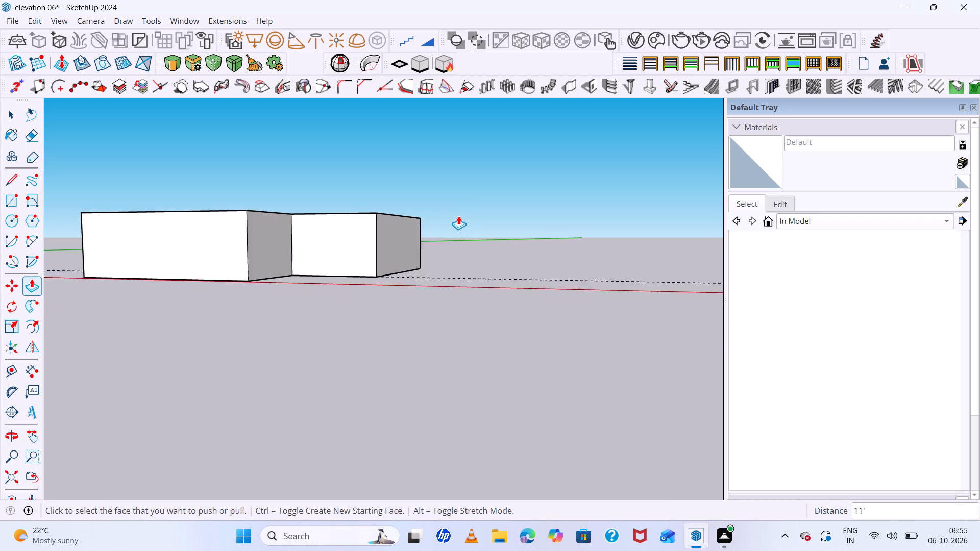
scroll(458, 216, "down", 6)
middle_click_drag(478, 252, 614, 394)
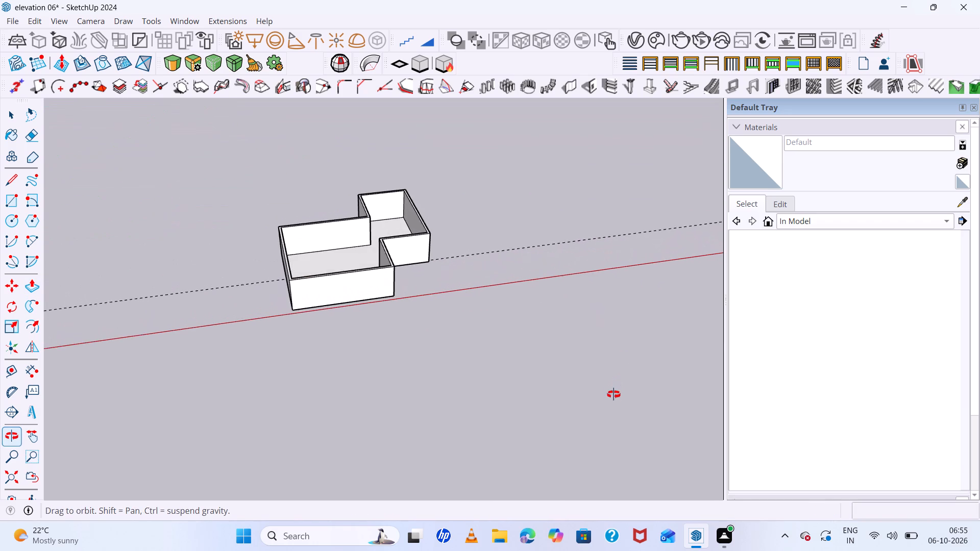
middle_click_drag(614, 394, 613, 396)
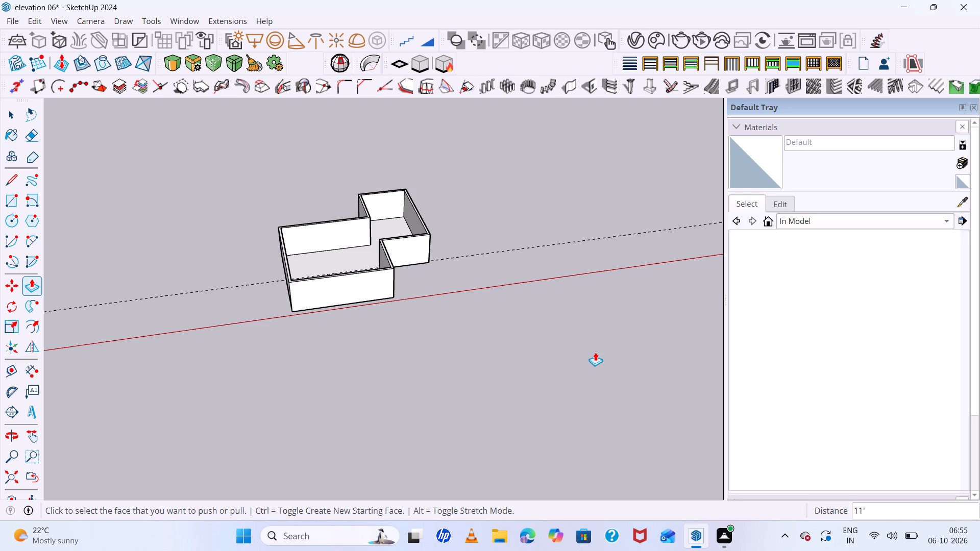
middle_click_drag(578, 345, 297, 316)
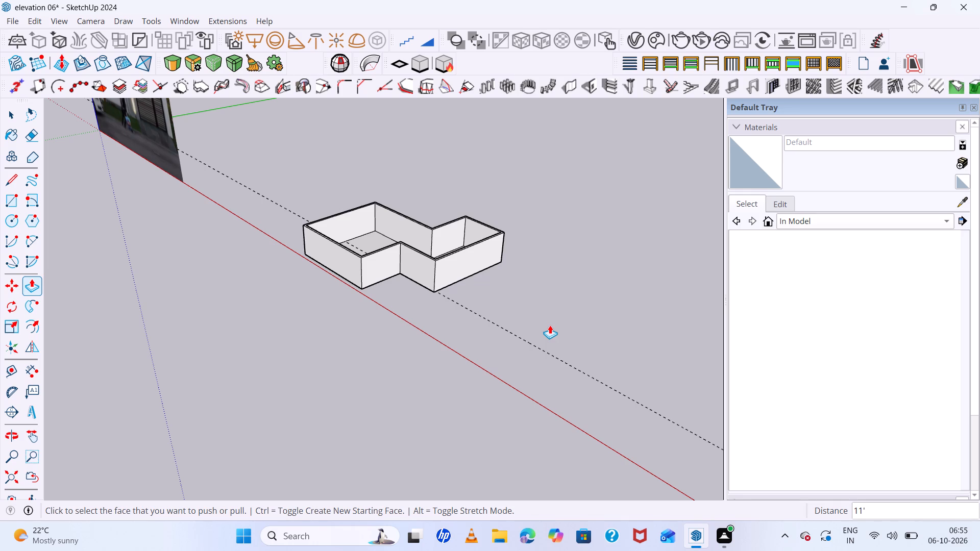
middle_click_drag(532, 268, 765, 289)
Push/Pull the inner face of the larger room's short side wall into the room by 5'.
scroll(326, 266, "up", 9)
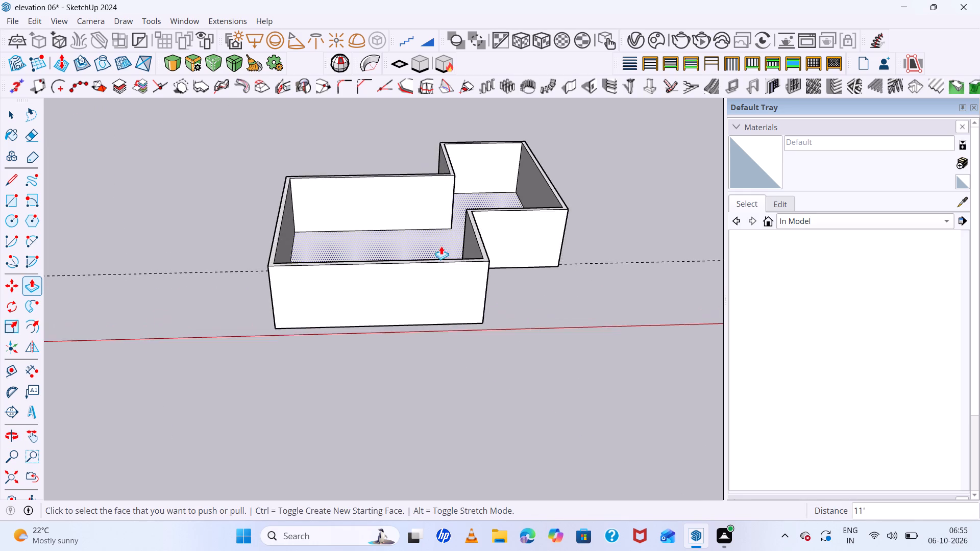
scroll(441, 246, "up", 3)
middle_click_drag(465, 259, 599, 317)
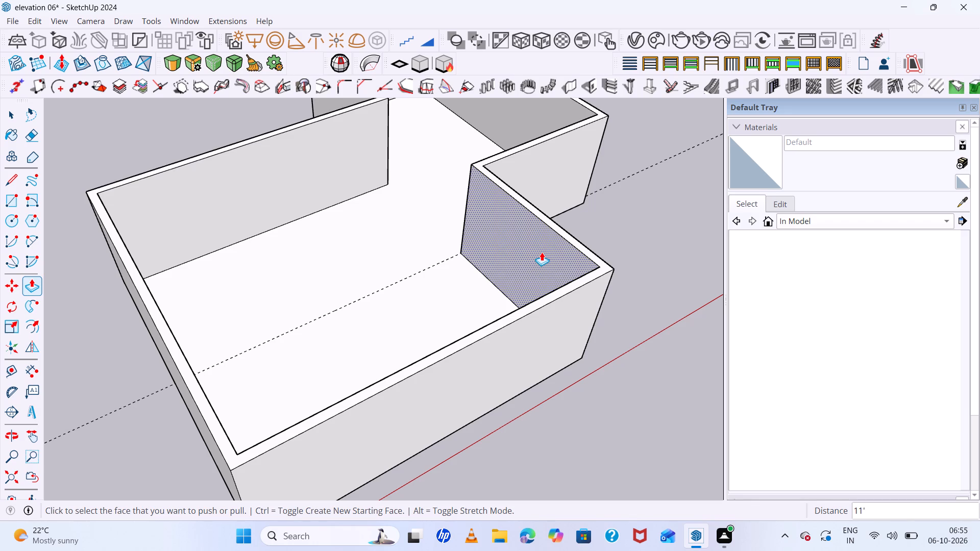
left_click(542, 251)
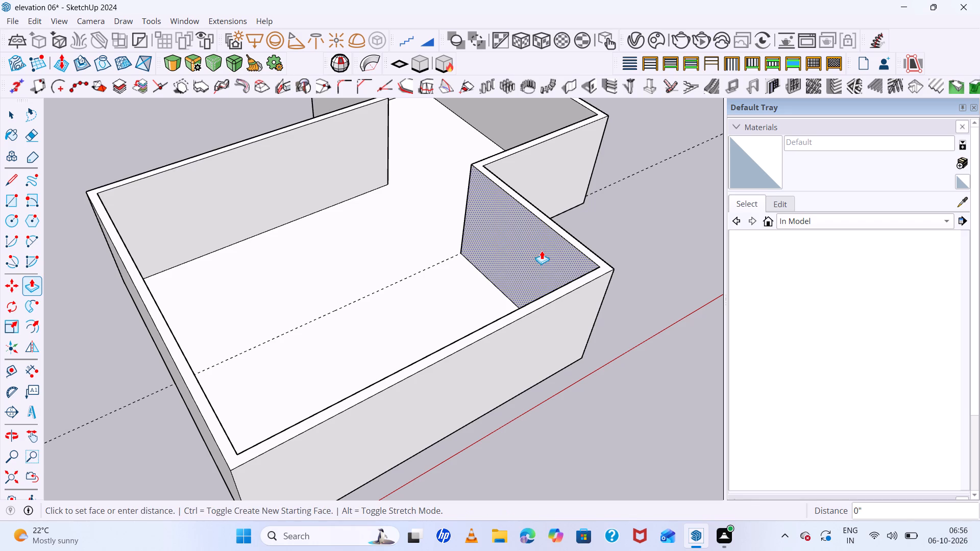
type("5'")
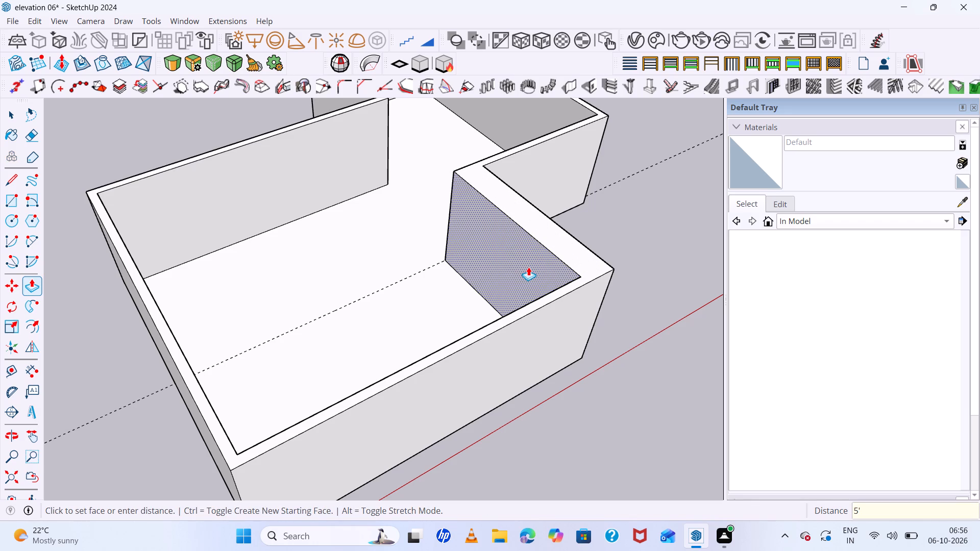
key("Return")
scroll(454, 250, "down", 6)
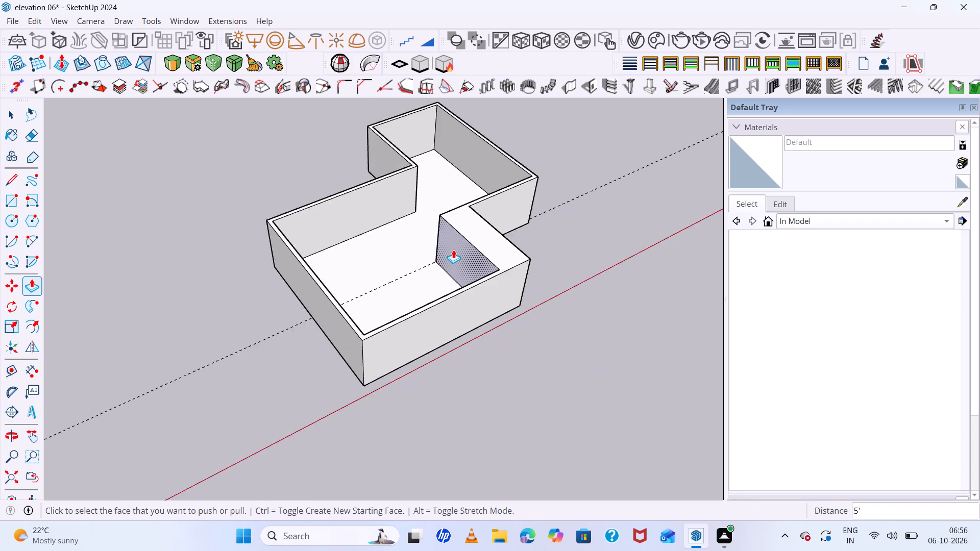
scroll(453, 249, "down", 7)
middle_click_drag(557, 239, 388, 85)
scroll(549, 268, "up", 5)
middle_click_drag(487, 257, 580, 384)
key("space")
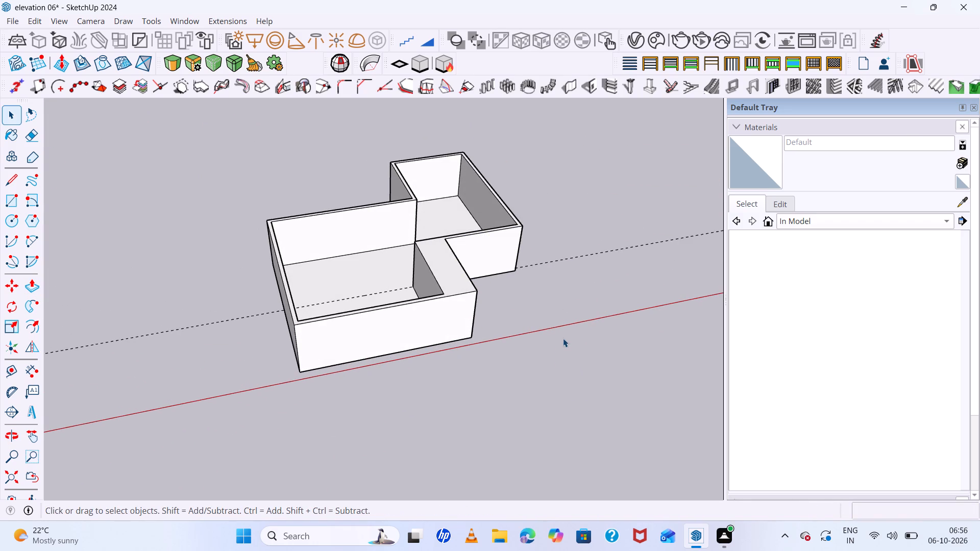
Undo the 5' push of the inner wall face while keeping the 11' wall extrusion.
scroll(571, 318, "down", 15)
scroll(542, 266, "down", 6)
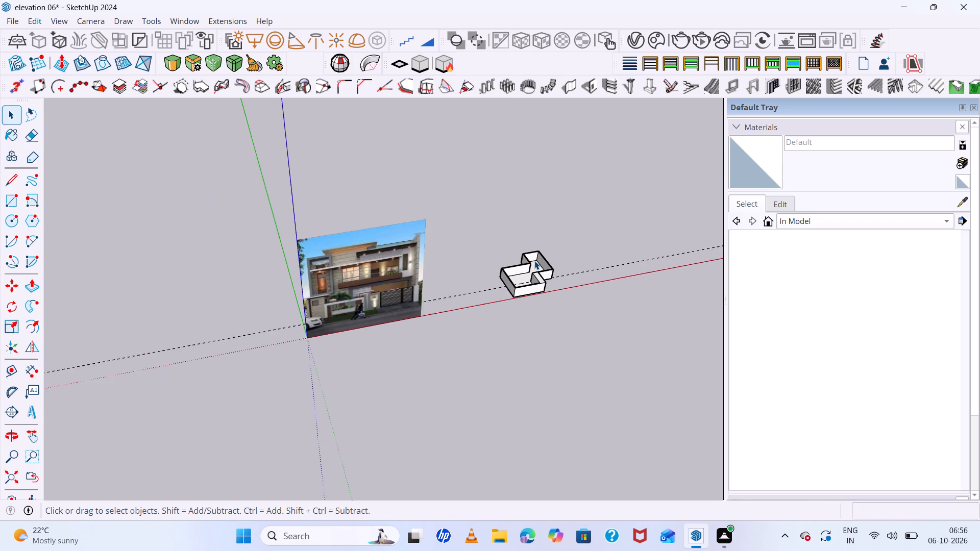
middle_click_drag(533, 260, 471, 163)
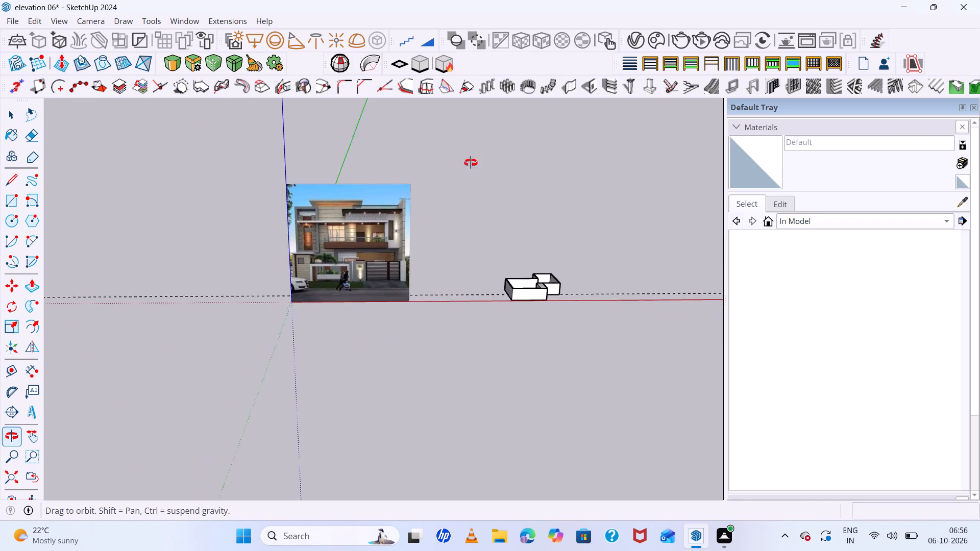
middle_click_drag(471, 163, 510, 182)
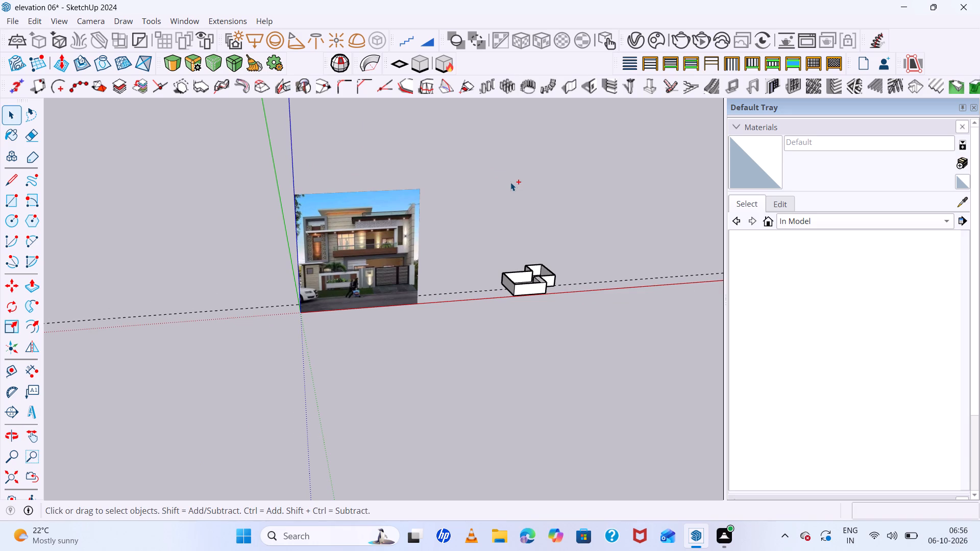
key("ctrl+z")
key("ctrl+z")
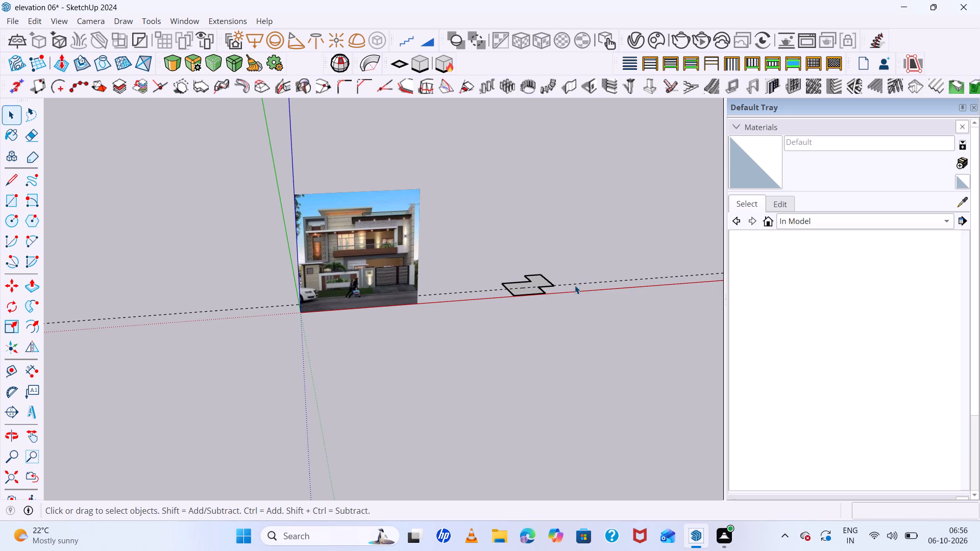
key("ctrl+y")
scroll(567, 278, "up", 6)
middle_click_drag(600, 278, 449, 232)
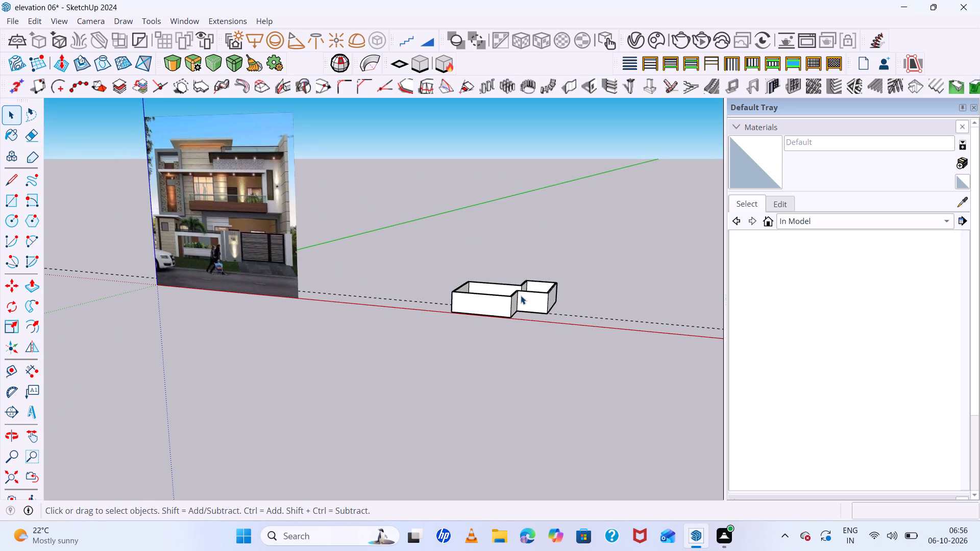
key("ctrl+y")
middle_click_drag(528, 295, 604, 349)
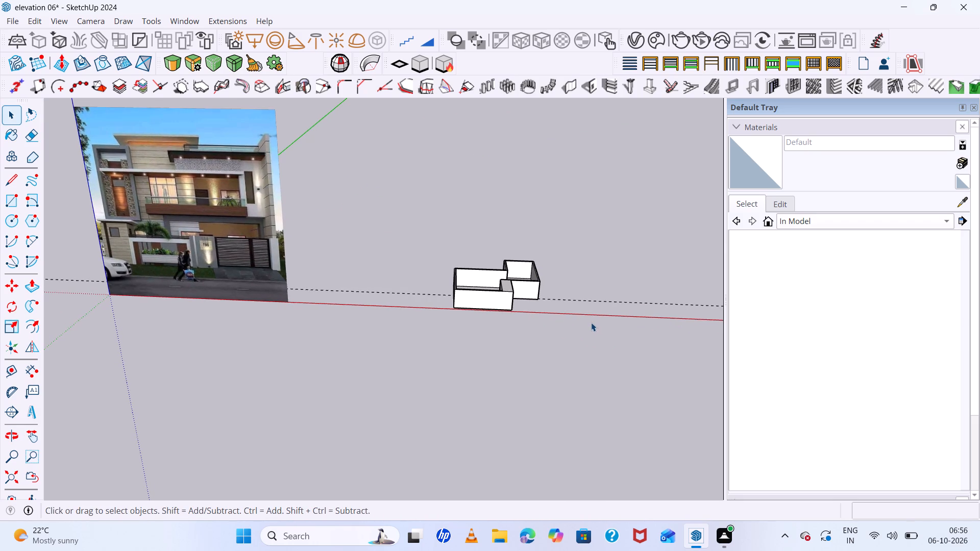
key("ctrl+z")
Examine the L-shaped wall shell from above, from the front and close to ground level.
scroll(523, 279, "up", 6)
middle_click_drag(520, 315, 515, 425)
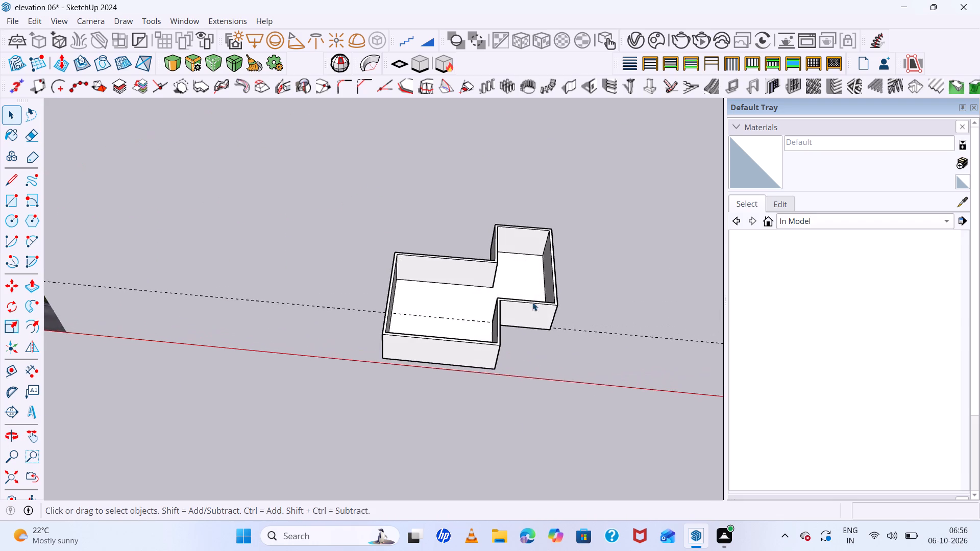
scroll(528, 290, "up", 9)
scroll(525, 318, "down", 1)
middle_click_drag(528, 318, 647, 247)
scroll(451, 251, "down", 11)
scroll(528, 252, "up", 1)
middle_click_drag(528, 252, 442, 244)
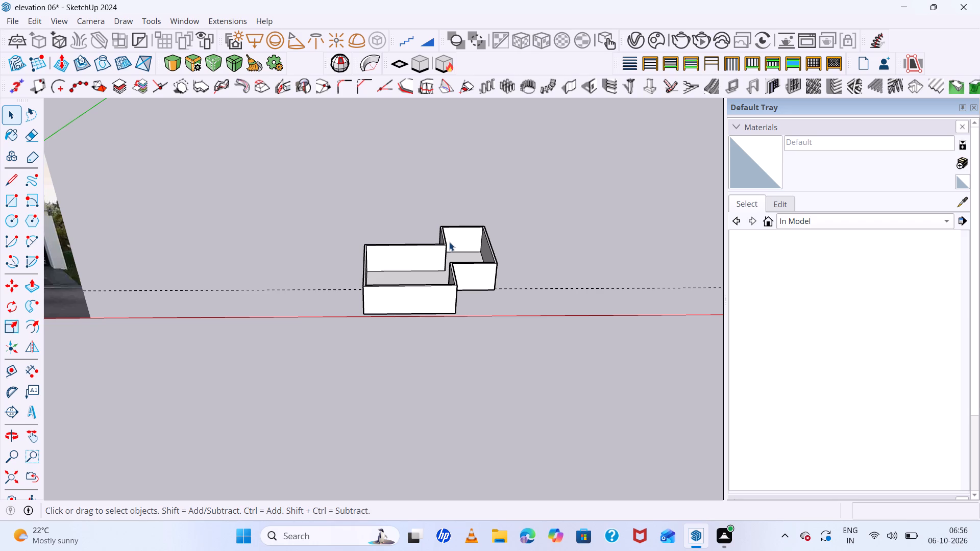
middle_click_drag(455, 229, 458, 149)
scroll(475, 256, "up", 7)
scroll(493, 255, "down", 2)
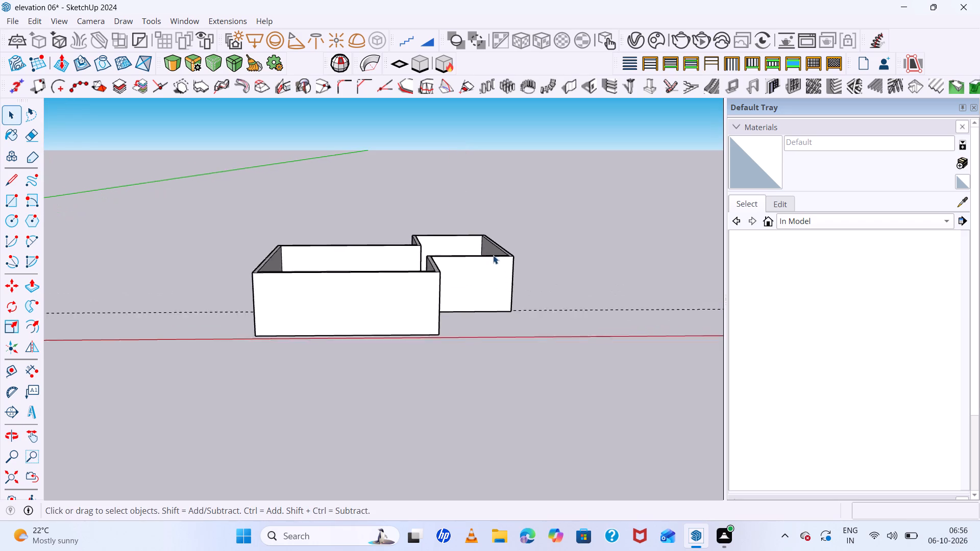
scroll(493, 255, "down", 3)
Delete the dashed guide line running through the building parallel to the red axis.
middle_click_drag(508, 254, 527, 385)
left_click(554, 291)
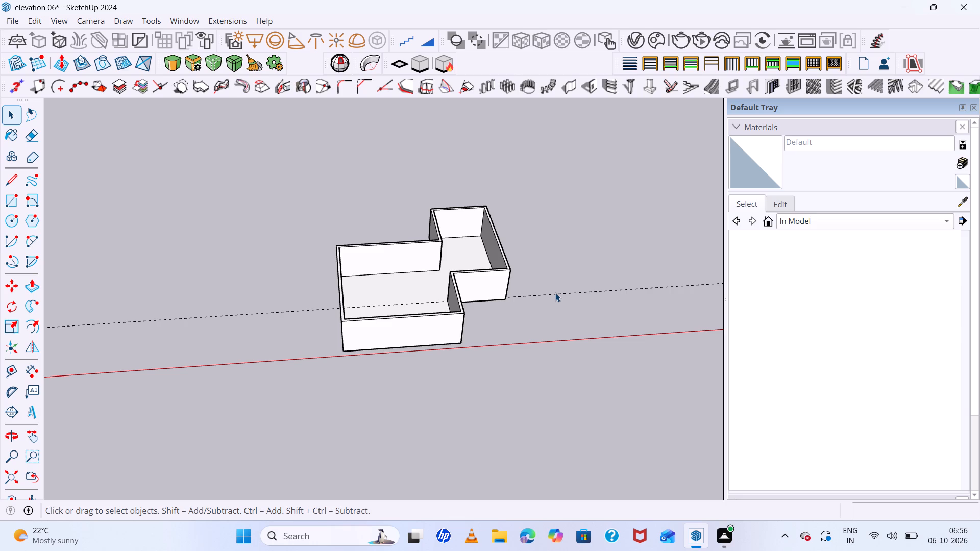
left_click(555, 293)
key("Delete")
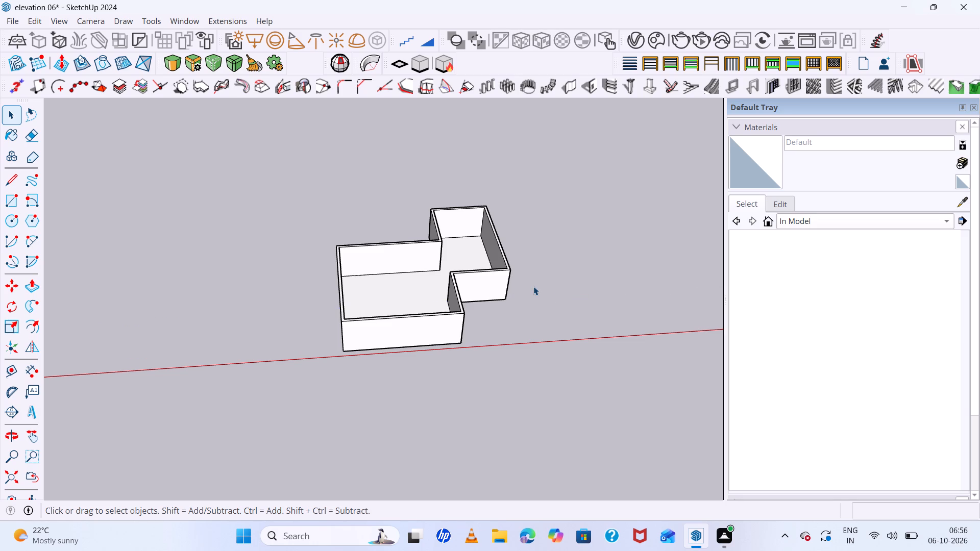
Examine the wall shell from above, at ground level, from underneath and from different sides.
scroll(533, 286, "down", 7)
middle_click_drag(449, 281, 407, 399)
scroll(525, 286, "up", 7)
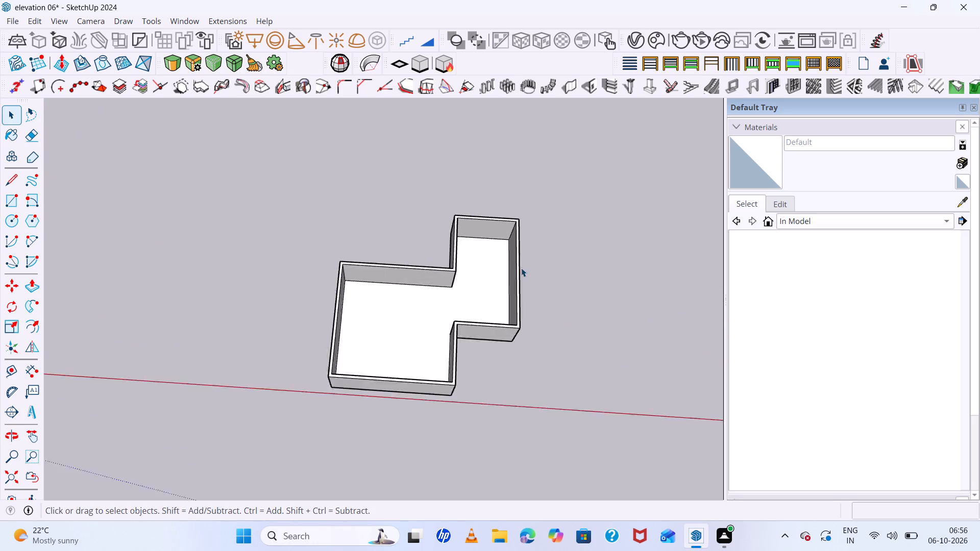
scroll(521, 268, "up", 1)
scroll(482, 290, "up", 4)
middle_click_drag(500, 309, 589, 228)
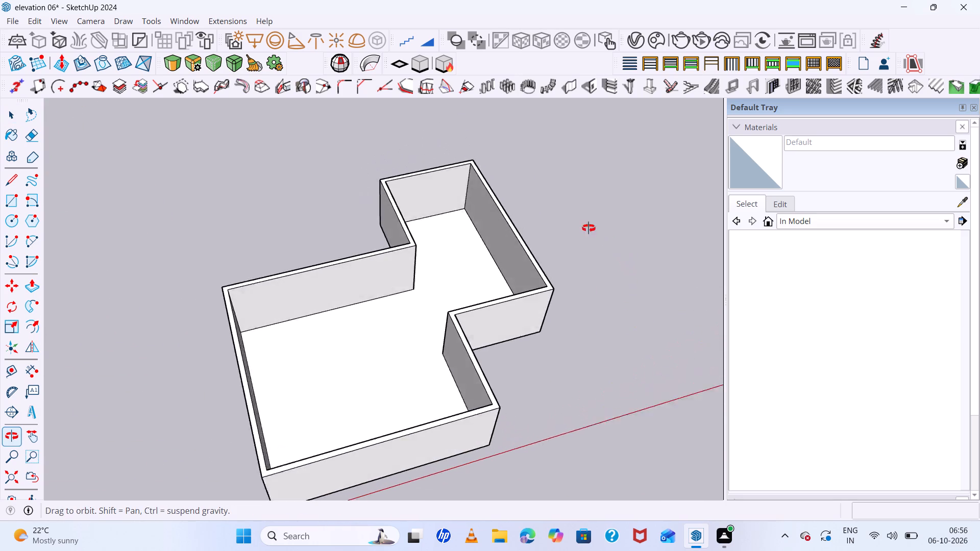
middle_click_drag(589, 228, 568, 212)
middle_click_drag(495, 291, 479, 126)
scroll(492, 266, "up", 1)
middle_click(479, 126)
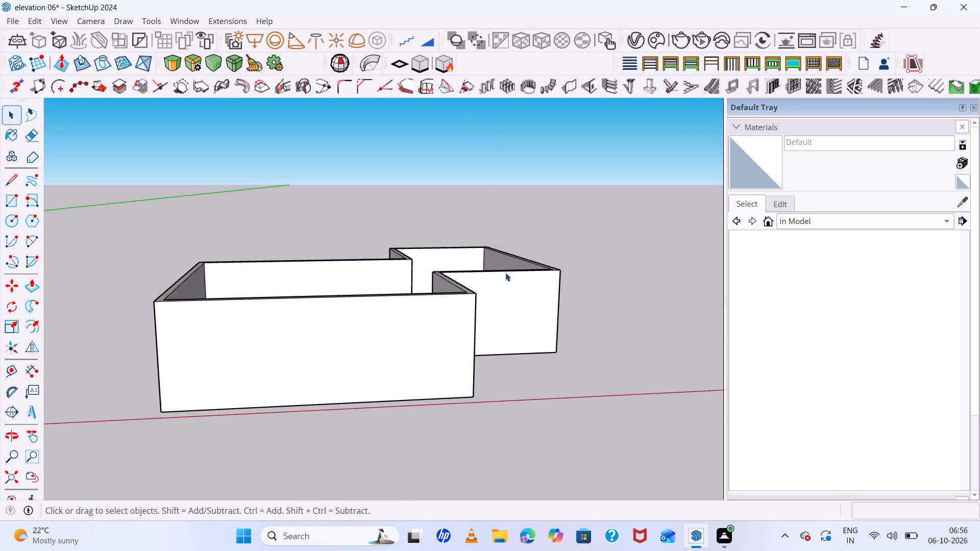
middle_click_drag(509, 268, 520, 78)
scroll(444, 271, "down", 5)
middle_click_drag(468, 265, 472, 283)
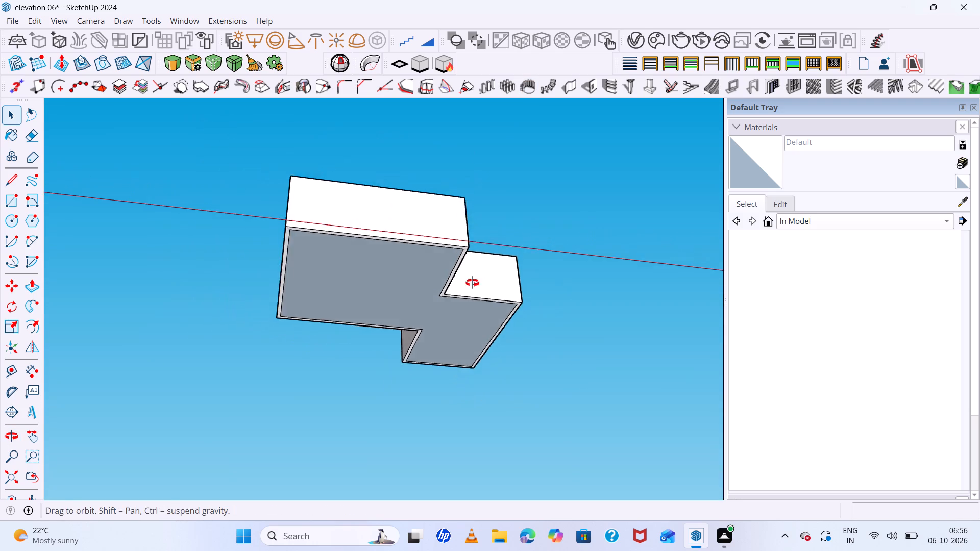
middle_click_drag(472, 283, 496, 420)
scroll(442, 239, "up", 1)
middle_click_drag(458, 372, 455, 456)
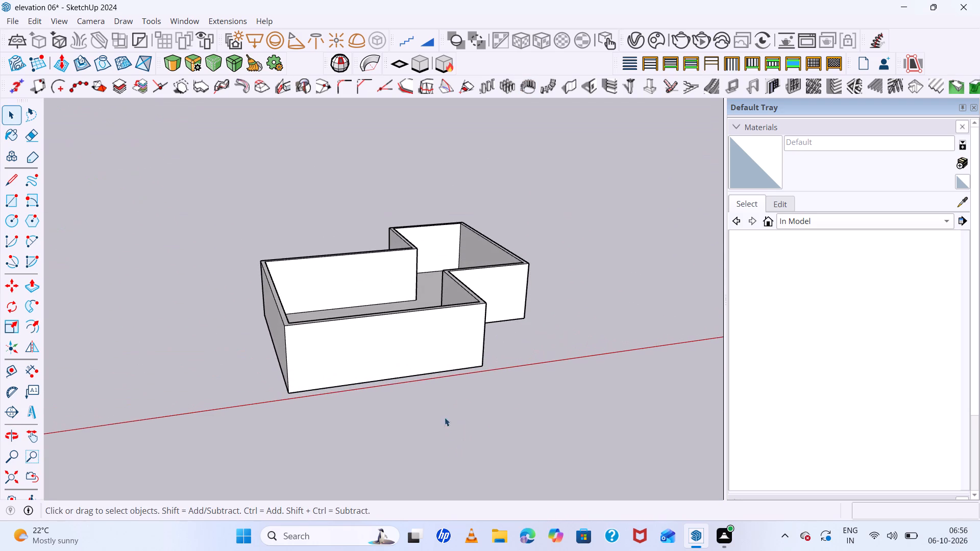
middle_click_drag(430, 284, 444, 460)
middle_click(443, 460)
middle_click_drag(463, 291, 324, 295)
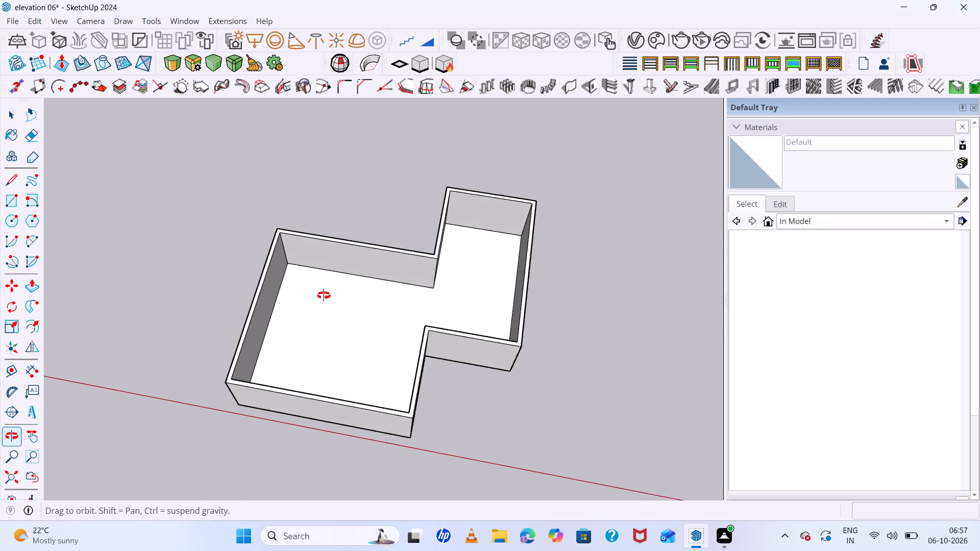
middle_click_drag(324, 295, 321, 295)
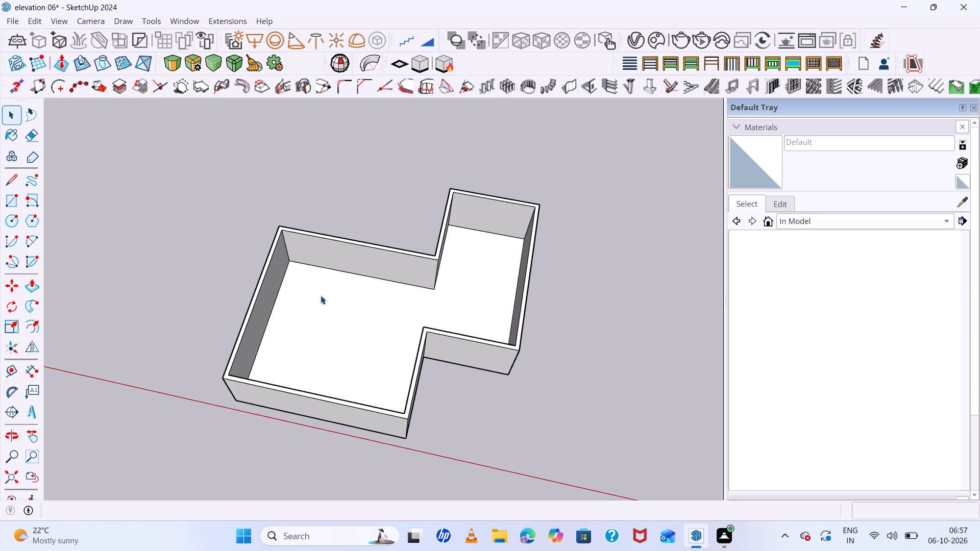
Draw a rectangle of about 5" by 10" on the wall top near the larger room's front outer corner.
scroll(410, 368, "down", 3)
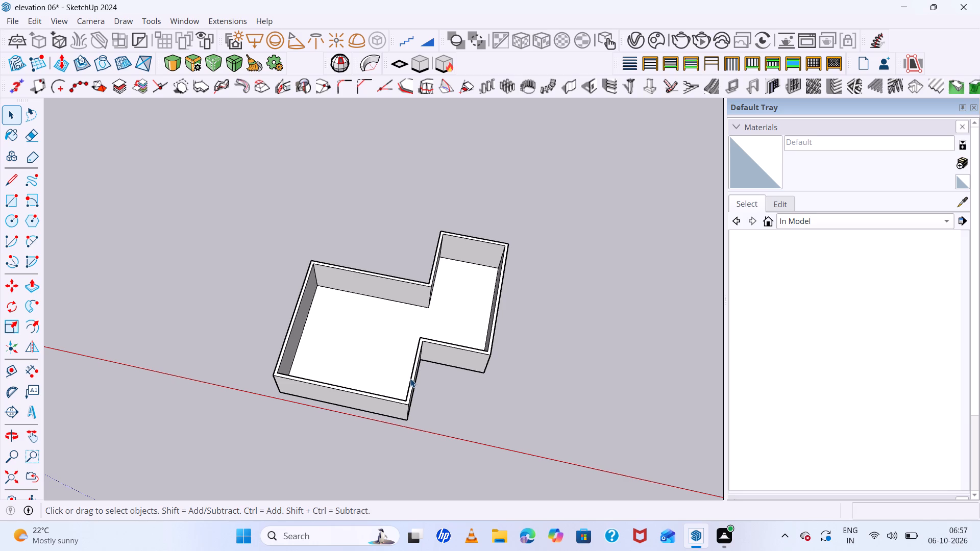
middle_click_drag(363, 346, 496, 363)
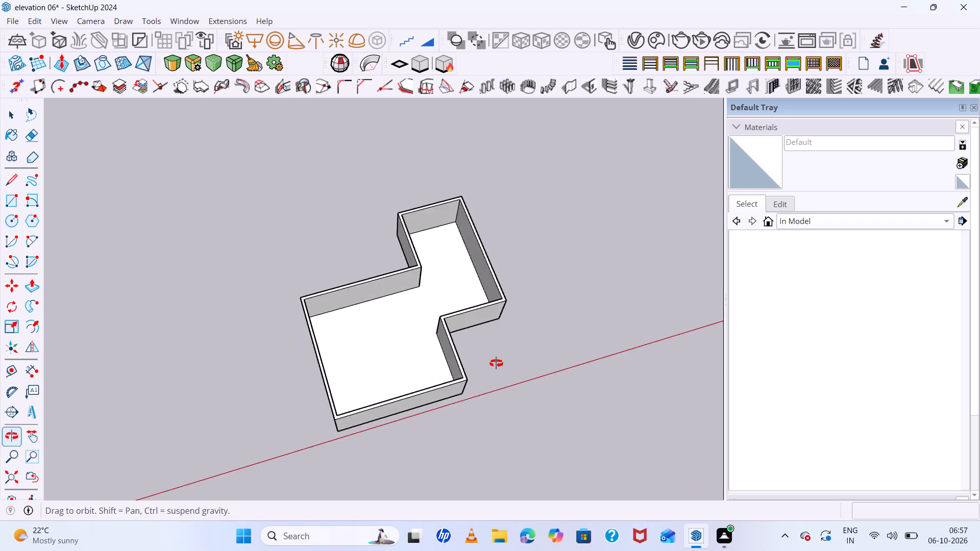
middle_click_drag(496, 363, 497, 363)
scroll(472, 364, "up", 12)
middle_click_drag(527, 380, 472, 267)
scroll(457, 311, "up", 7)
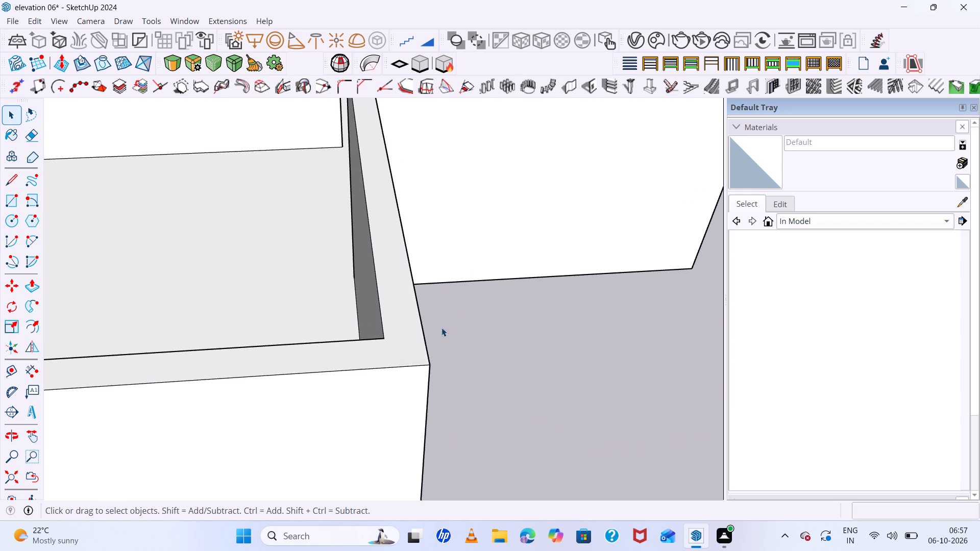
middle_click_drag(487, 302, 480, 336)
key("r")
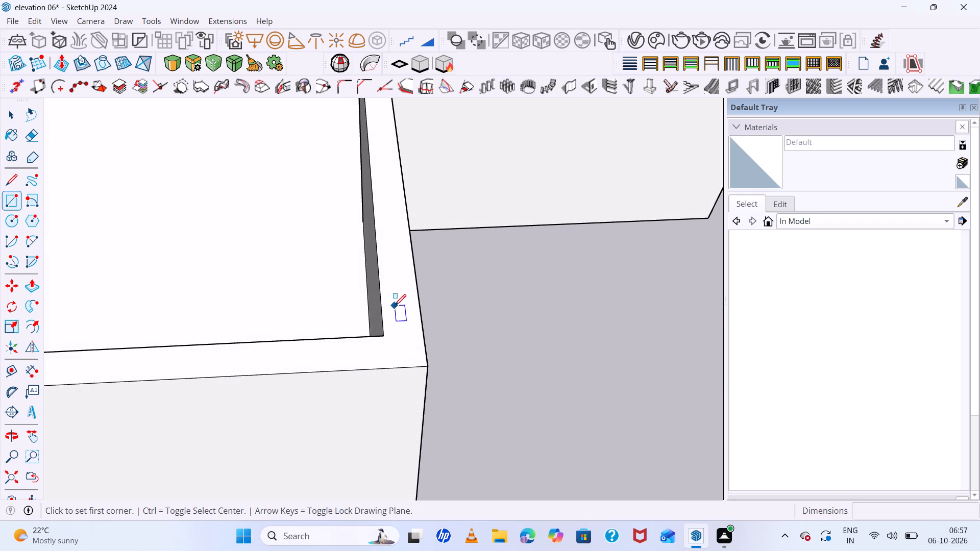
scroll(403, 284, "up", 4)
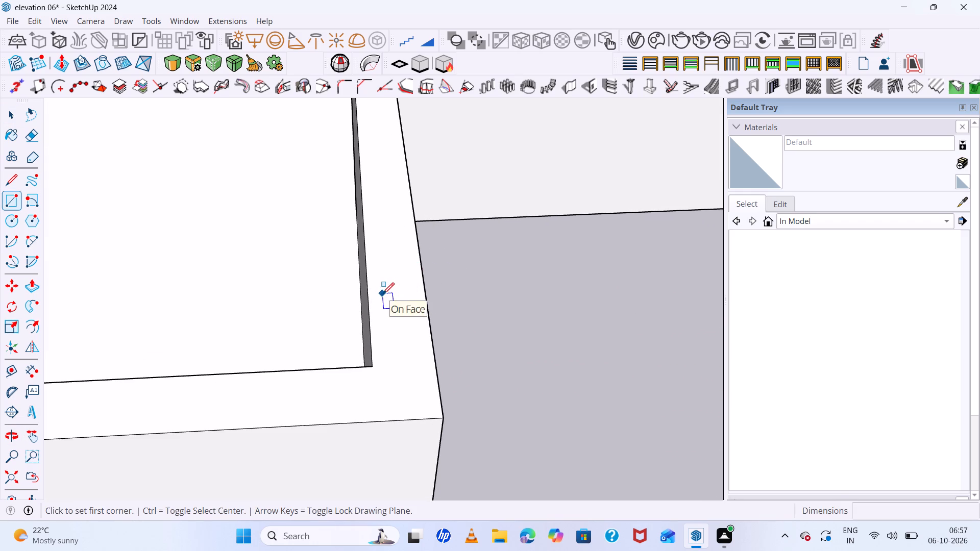
left_click(382, 299)
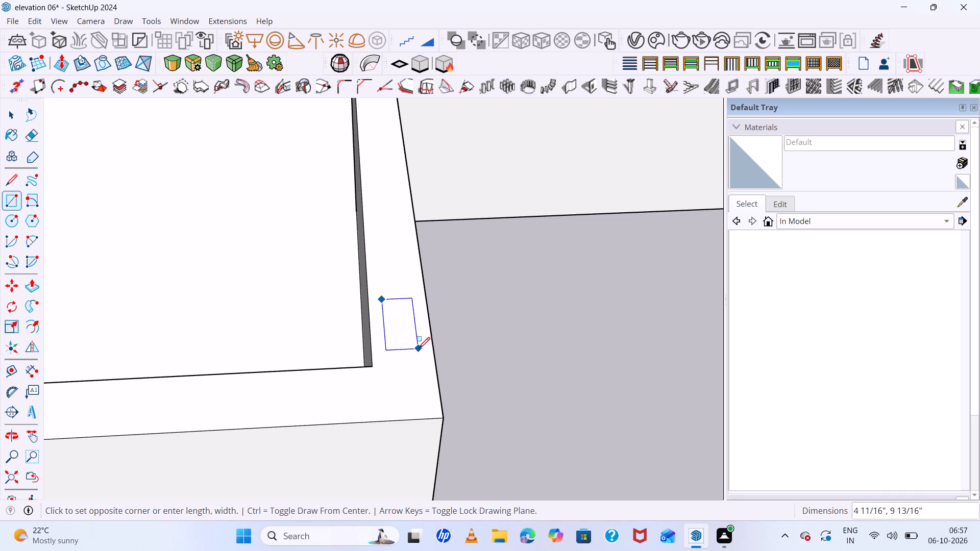
left_click(421, 352)
Push/Pull the small rectangle on the wall top upward by about 1' 8 1/2" into a block.
key("space")
left_click(406, 337)
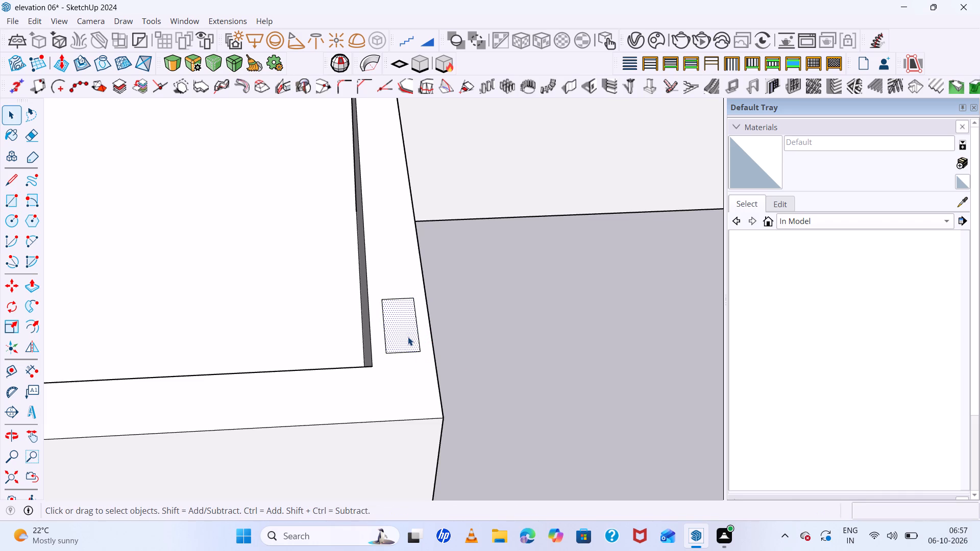
key("p")
left_click(408, 337)
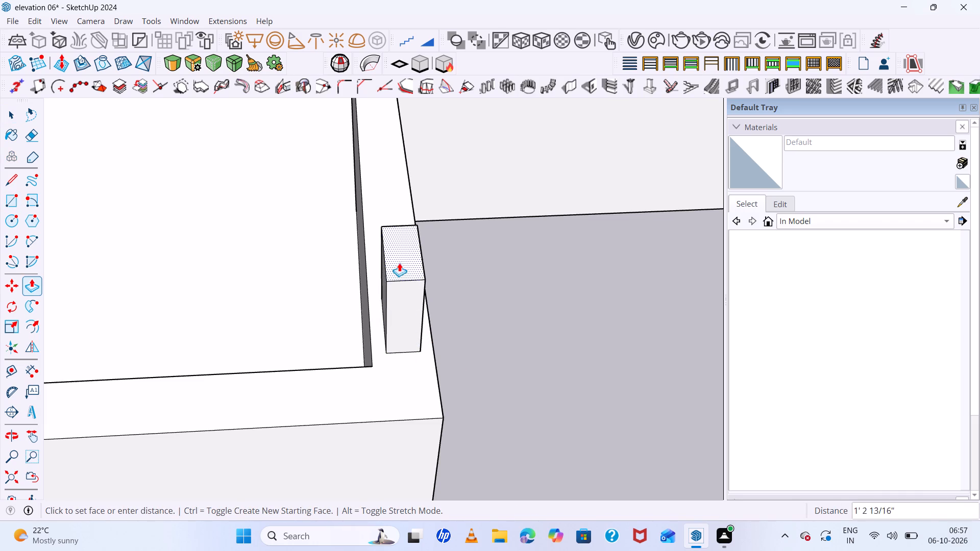
left_click(399, 232)
Push/Pull the top of the small block on the wall down about 8 1/4", then back up about 10 7/16".
middle_click_drag(482, 256, 269, 212)
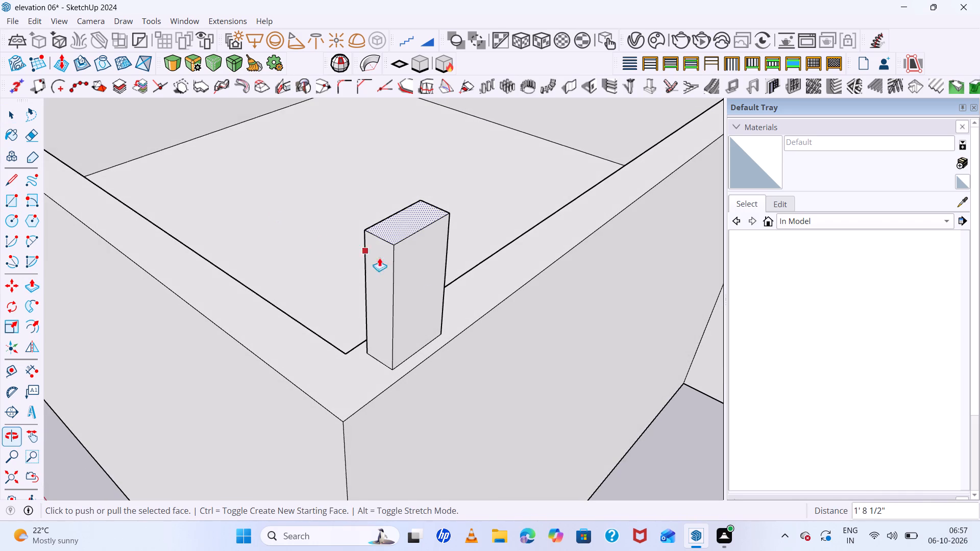
left_click(403, 229)
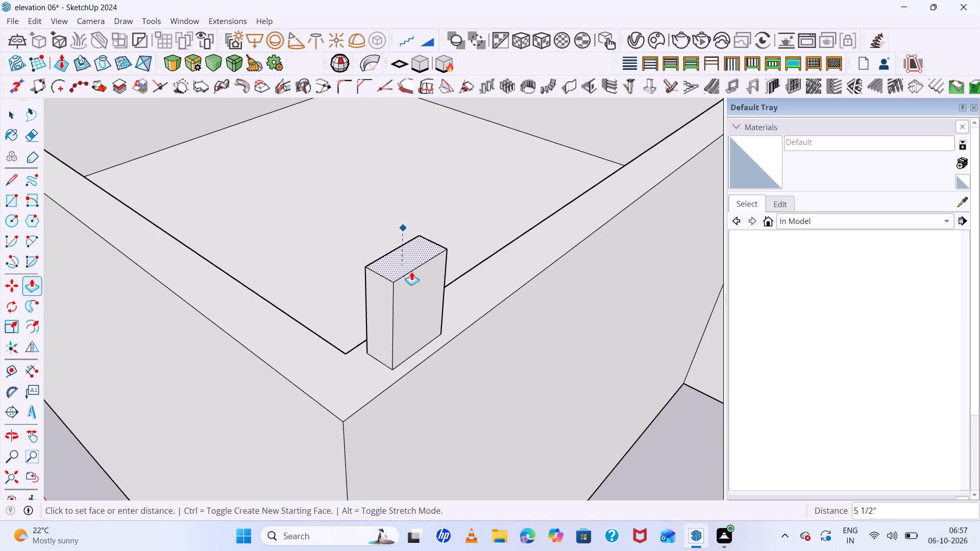
left_click(411, 283)
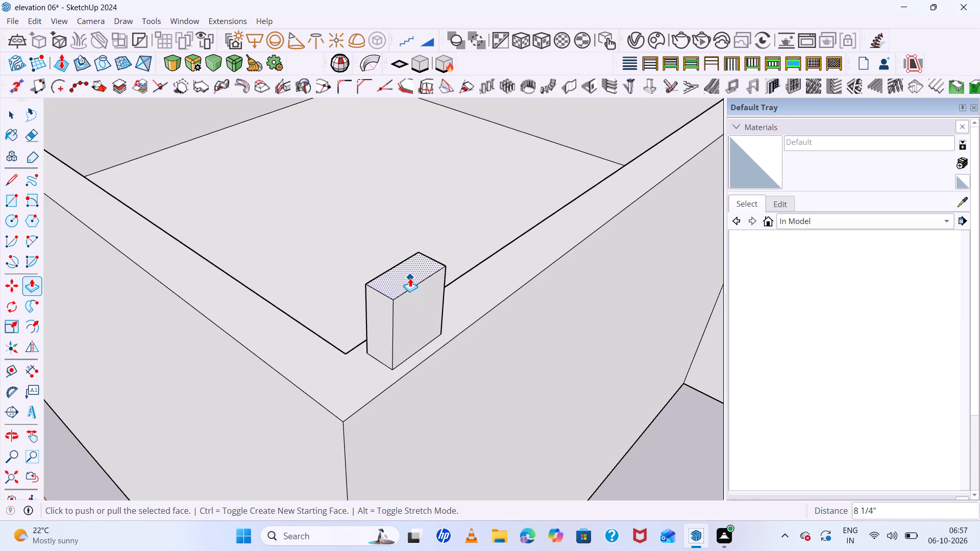
left_click(404, 281)
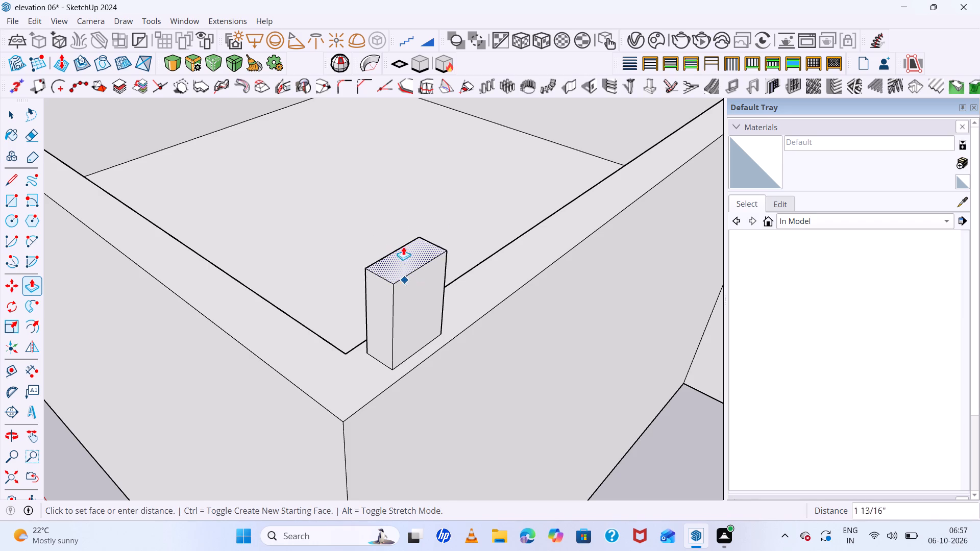
left_click(414, 211)
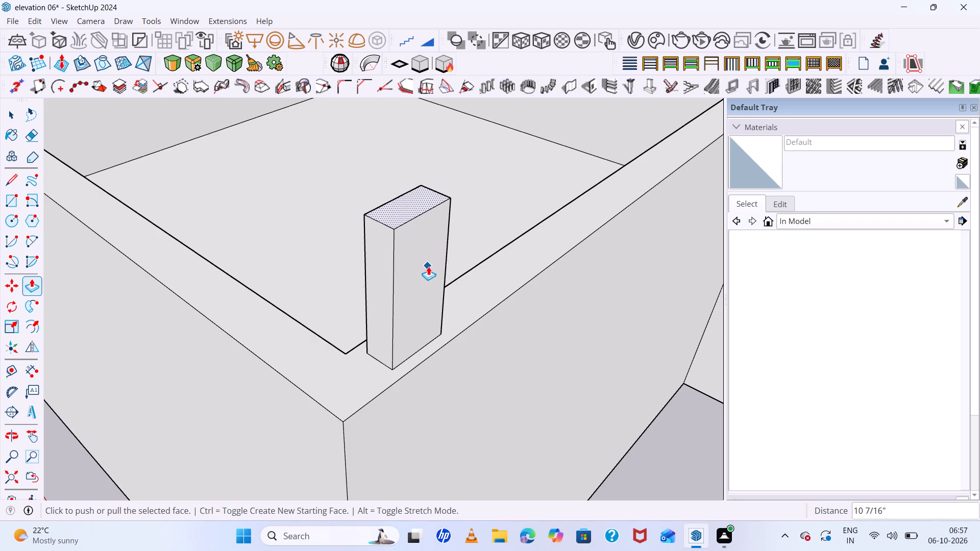
Push/Pull the block's side face toward the wall's outer edge by about 1 15/16".
scroll(433, 271, "down", 6)
middle_click_drag(475, 305, 511, 313)
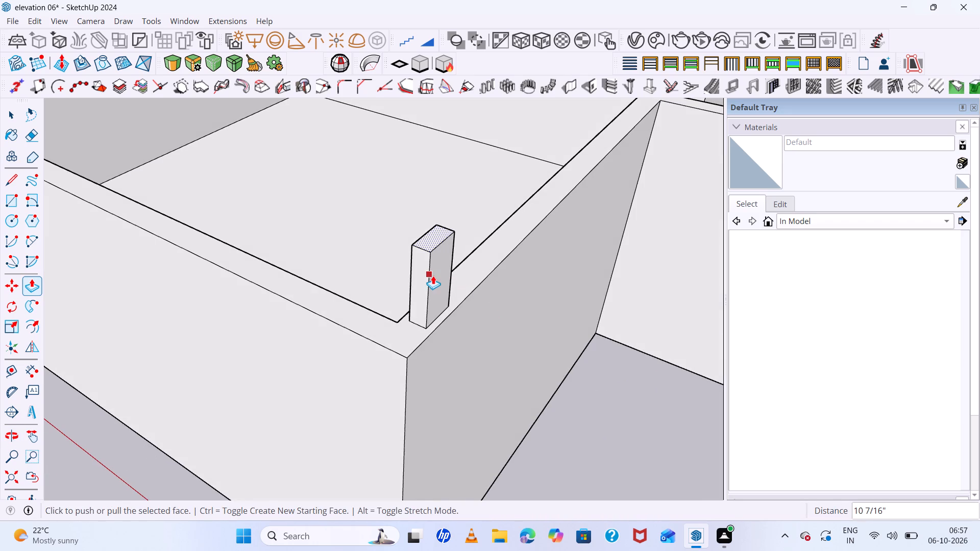
left_click(432, 275)
key("space")
left_click(448, 272)
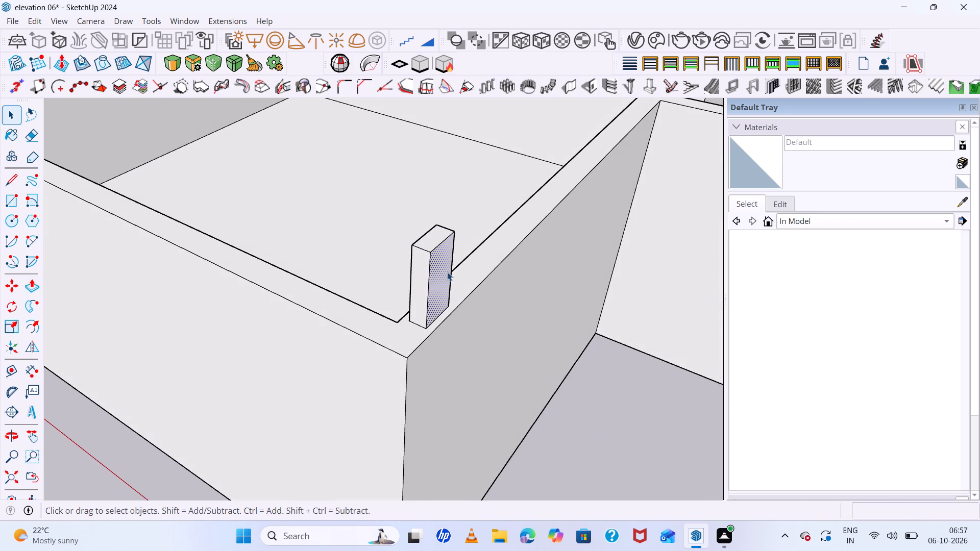
key("p")
left_click(445, 272)
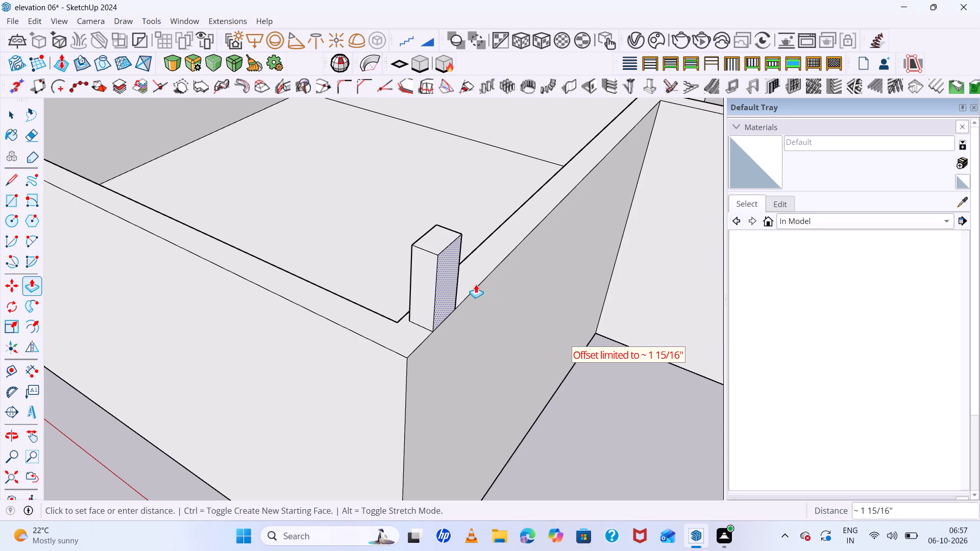
left_click(453, 282)
key("space")
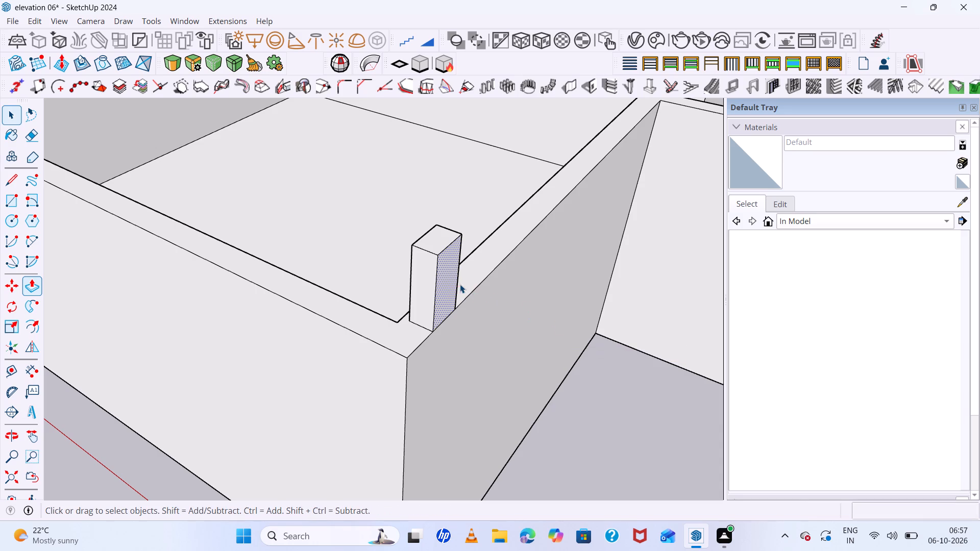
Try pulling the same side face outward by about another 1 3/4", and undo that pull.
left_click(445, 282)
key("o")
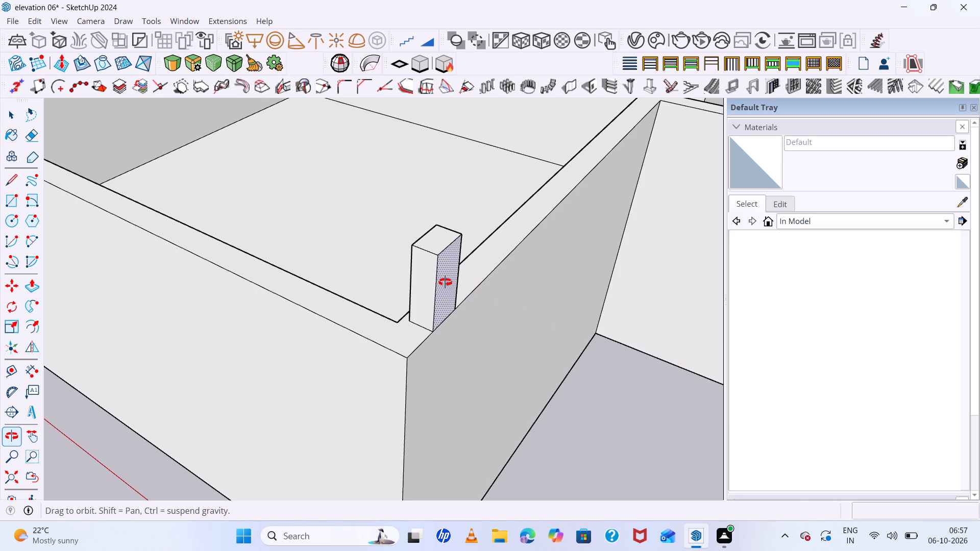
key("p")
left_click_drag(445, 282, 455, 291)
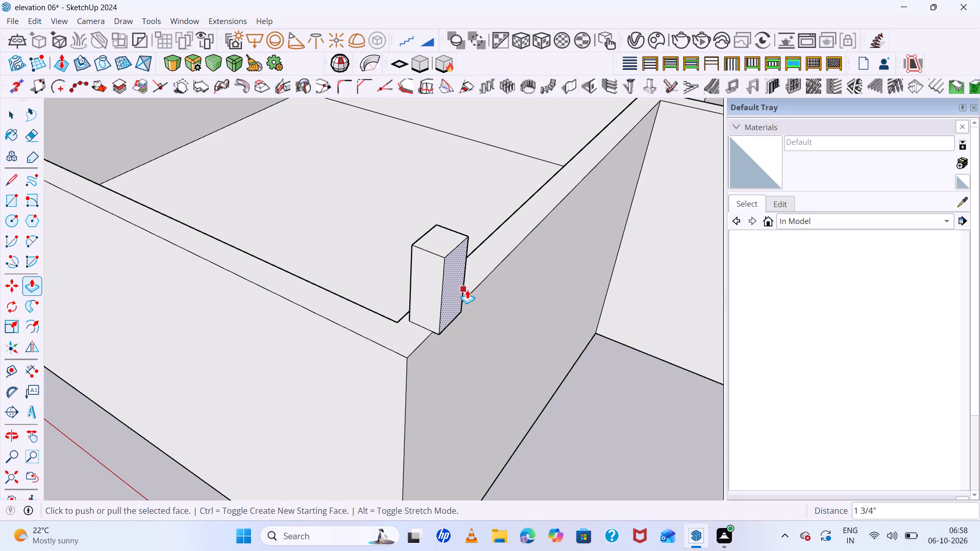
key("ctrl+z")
Push/Pull the block's outer side face about 16' along the red axis into a long beam past the larger room.
left_click(453, 282)
scroll(604, 331, "down", 3)
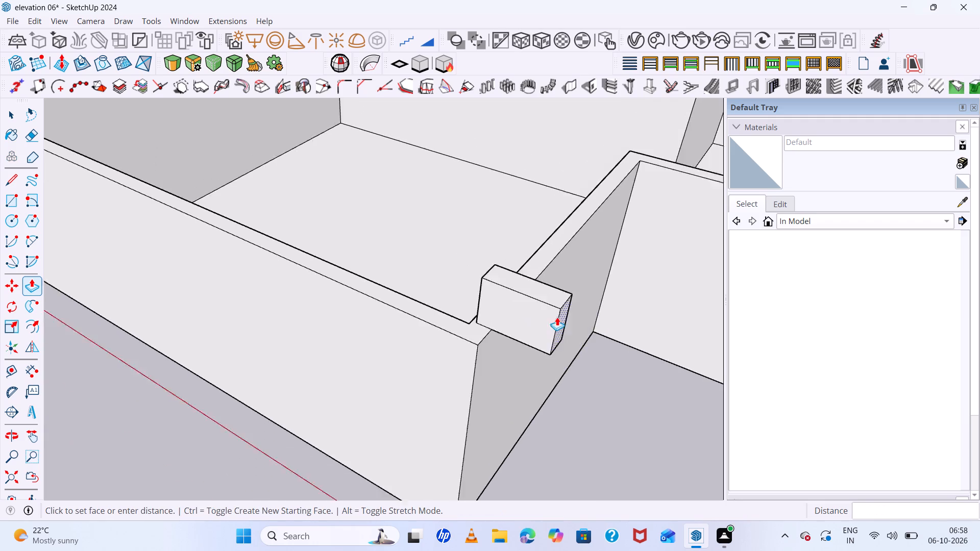
scroll(557, 317, "down", 20)
scroll(557, 317, "down", 2)
scroll(568, 305, "up", 2)
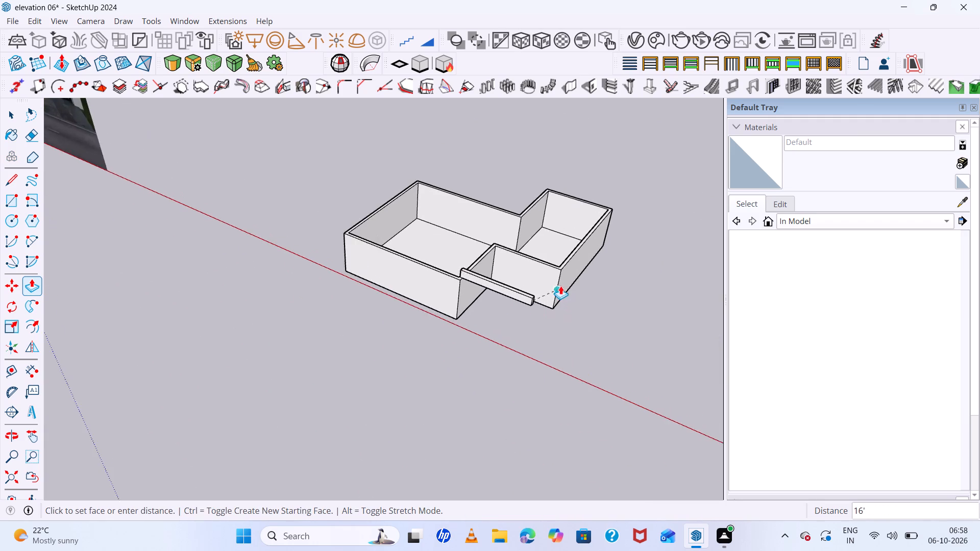
scroll(560, 284, "up", 6)
left_click(562, 257)
Push/Pull the beam's long inner side face about 14' 2 1/4" to the smaller room's wall, forming a slab over the recess.
middle_click_drag(583, 305, 374, 329)
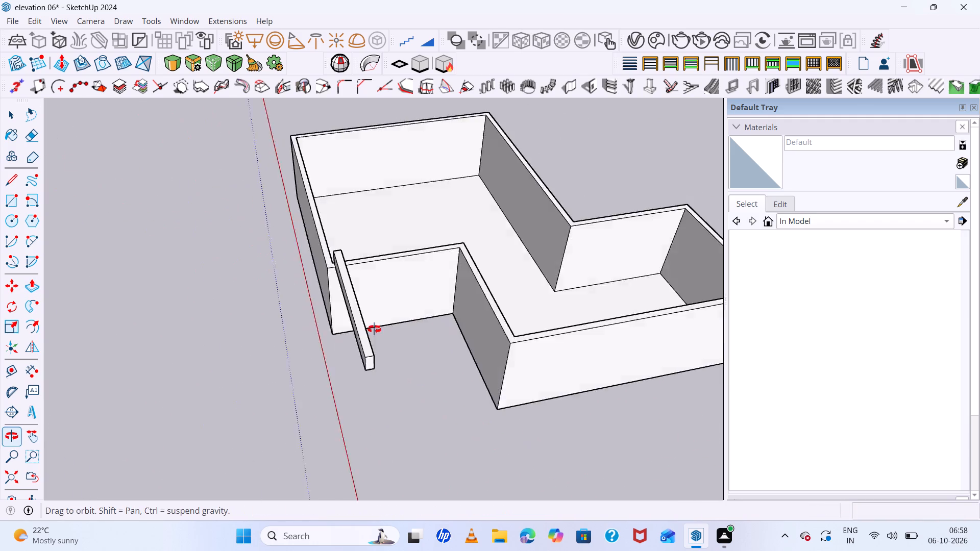
middle_click_drag(374, 329, 265, 324)
middle_click(265, 324)
scroll(317, 320, "up", 5)
left_click(255, 310)
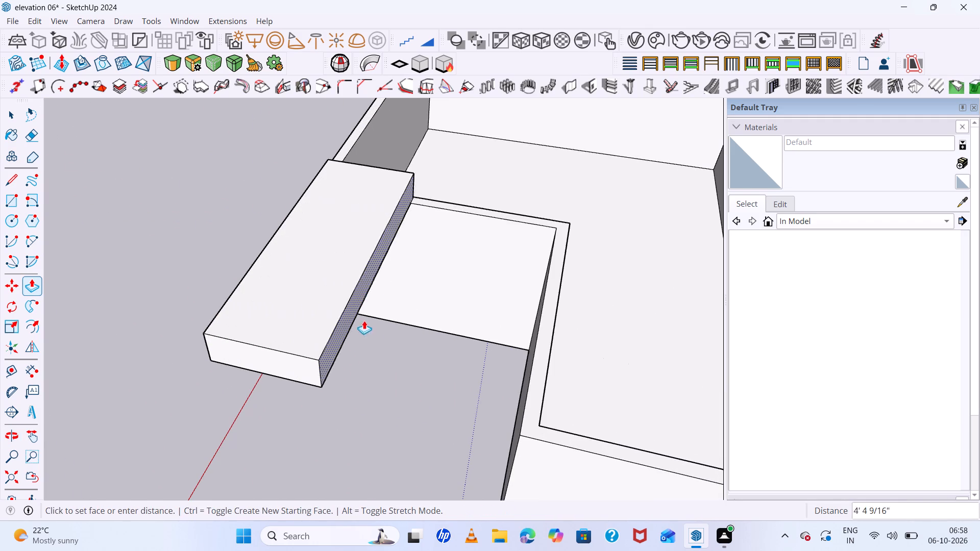
left_click(522, 433)
Examine the slab over the recess between the two rooms from the front, sides and near eye level.
scroll(405, 226, "down", 6)
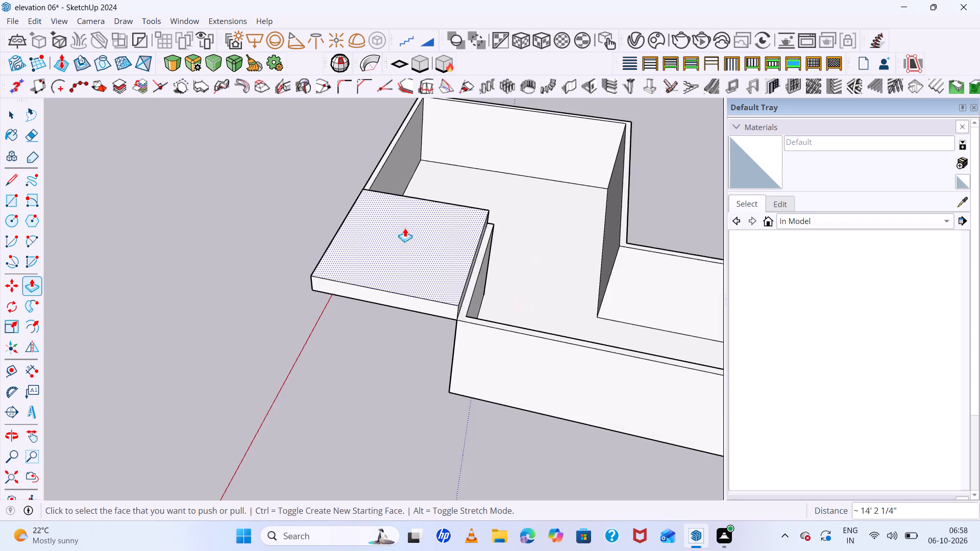
scroll(405, 228, "down", 8)
middle_click_drag(407, 258, 735, 171)
scroll(357, 255, "up", 7)
middle_click_drag(366, 262, 391, 264)
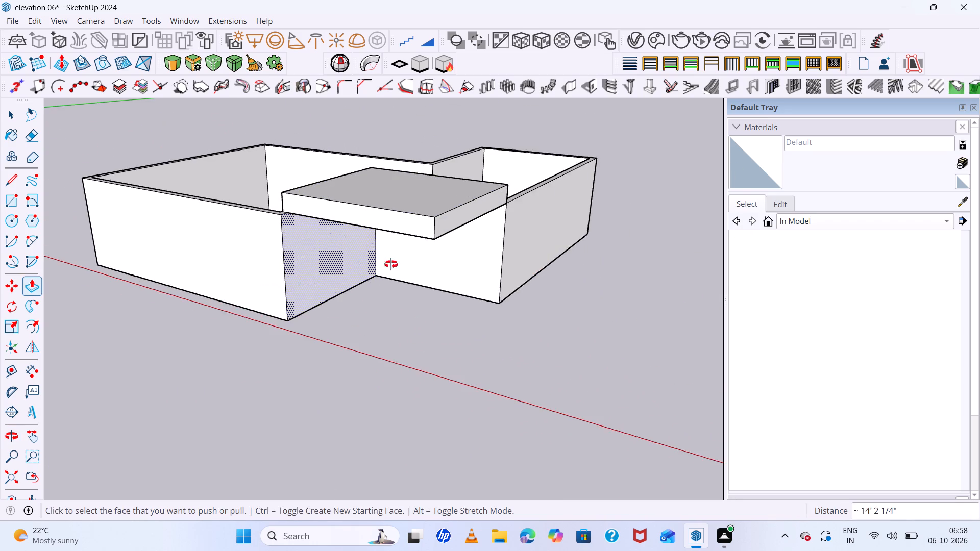
middle_click_drag(391, 264, 525, 216)
scroll(526, 219, "down", 9)
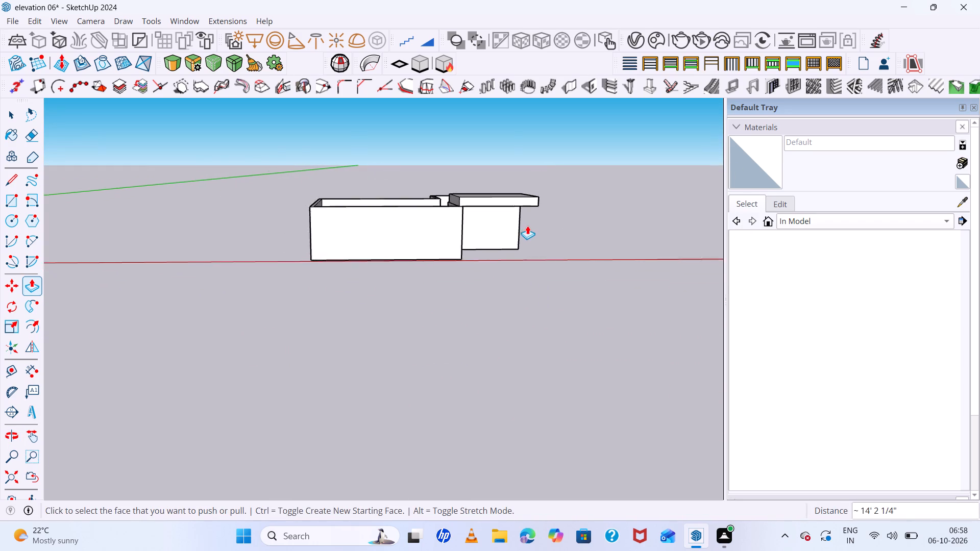
scroll(527, 226, "down", 2)
middle_click_drag(527, 226, 421, 248)
middle_click_drag(421, 248, 483, 230)
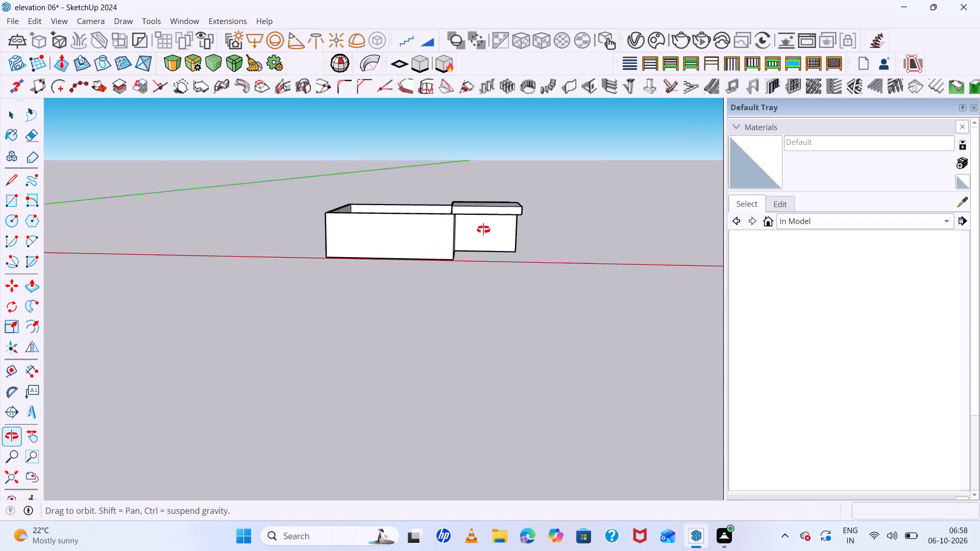
middle_click_drag(483, 230, 201, 230)
scroll(201, 229, "down", 1)
scroll(401, 205, "up", 6)
middle_click_drag(408, 217, 469, 227)
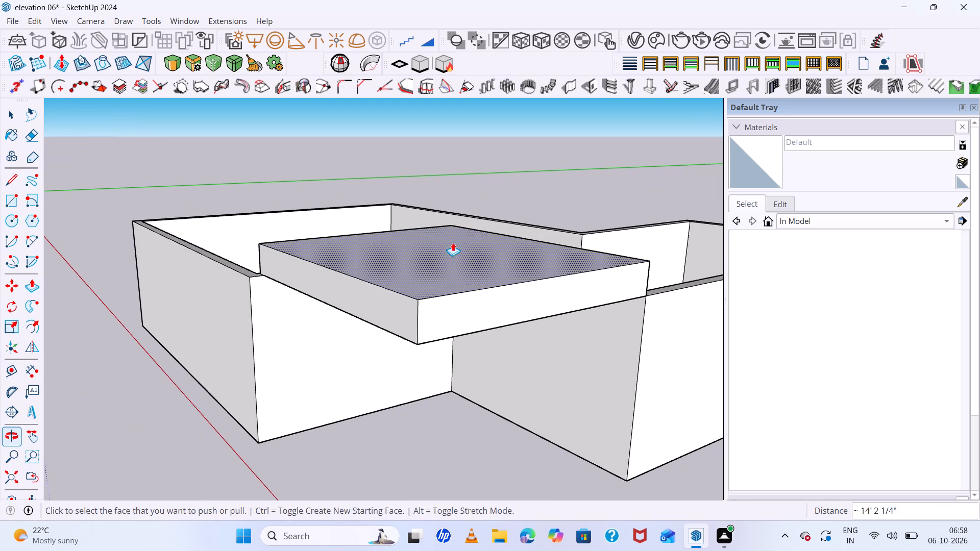
Push/Pull the slab's top face down by about 6 3/16".
left_click(440, 255)
left_click(444, 264)
Examine the slab and its overhang from the side and from underneath.
middle_click_drag(451, 274, 635, 269)
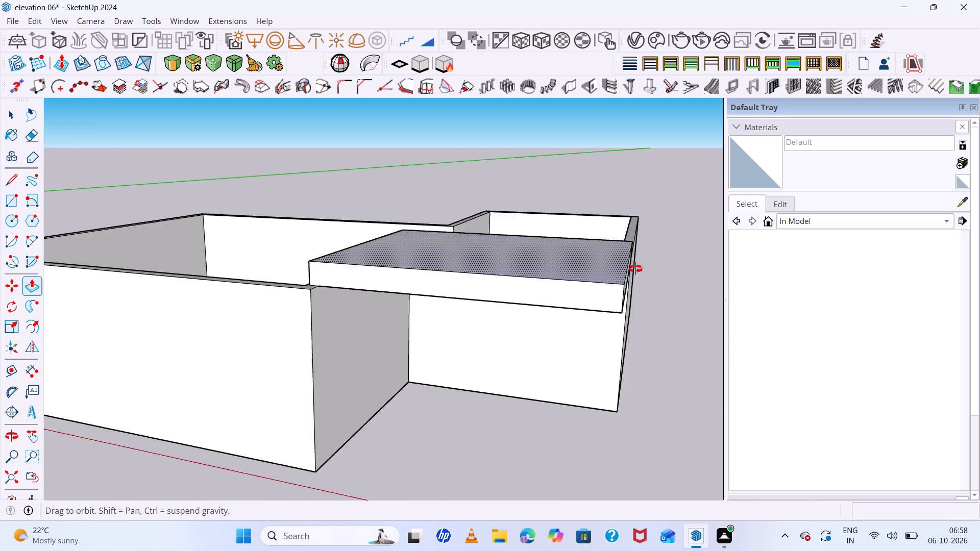
middle_click_drag(635, 269, 679, 262)
scroll(482, 272, "up", 6)
middle_click_drag(419, 273, 438, 140)
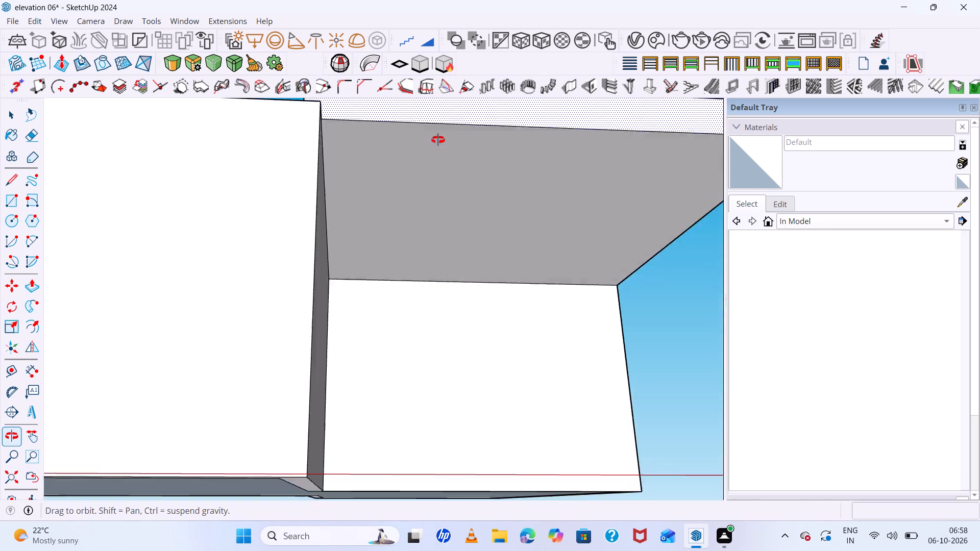
middle_click_drag(438, 140, 369, 275)
scroll(418, 205, "down", 16)
middle_click_drag(448, 235, 639, 267)
Examine the balcony, slab and gate area of the reference house elevation image beside the model.
scroll(523, 215, "down", 3)
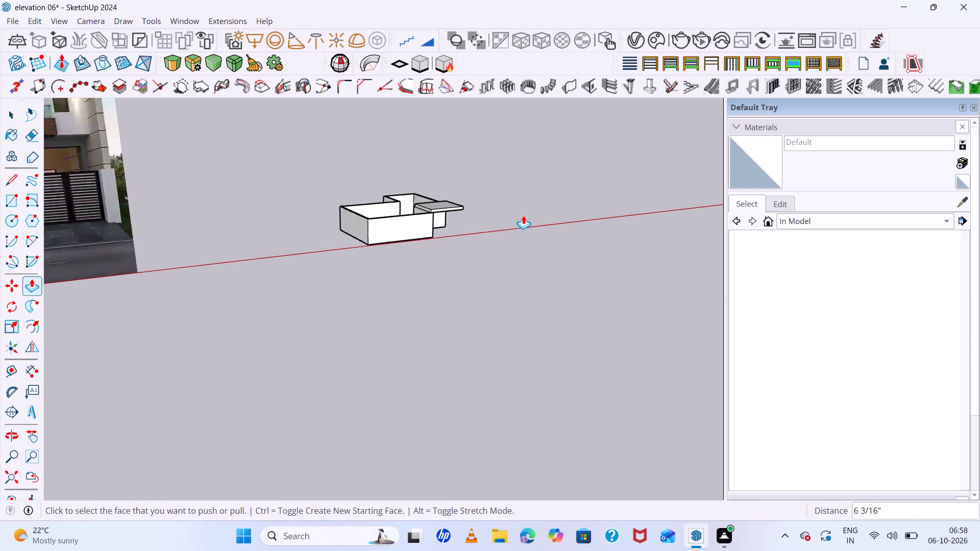
scroll(523, 215, "down", 9)
scroll(318, 198, "up", 11)
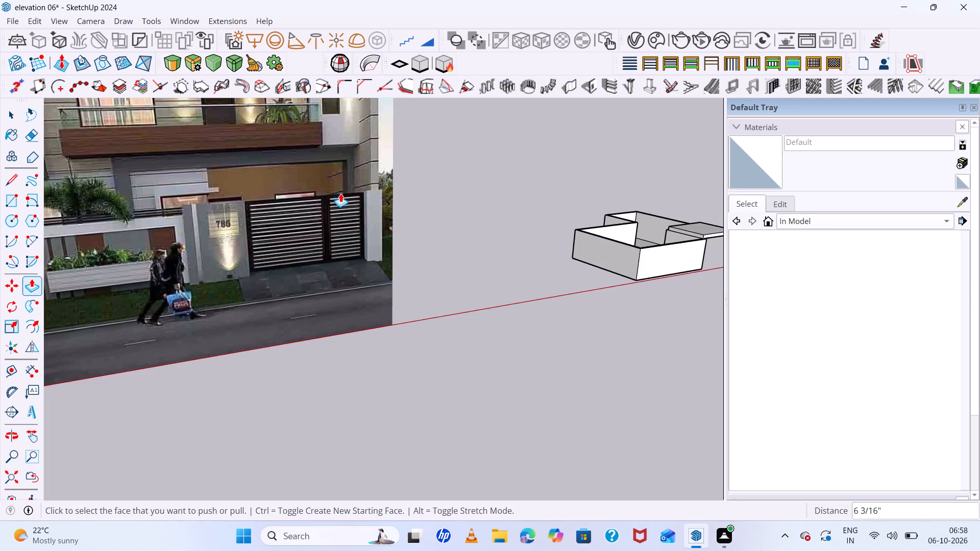
scroll(340, 193, "down", 5)
middle_click_drag(381, 201, 346, 219)
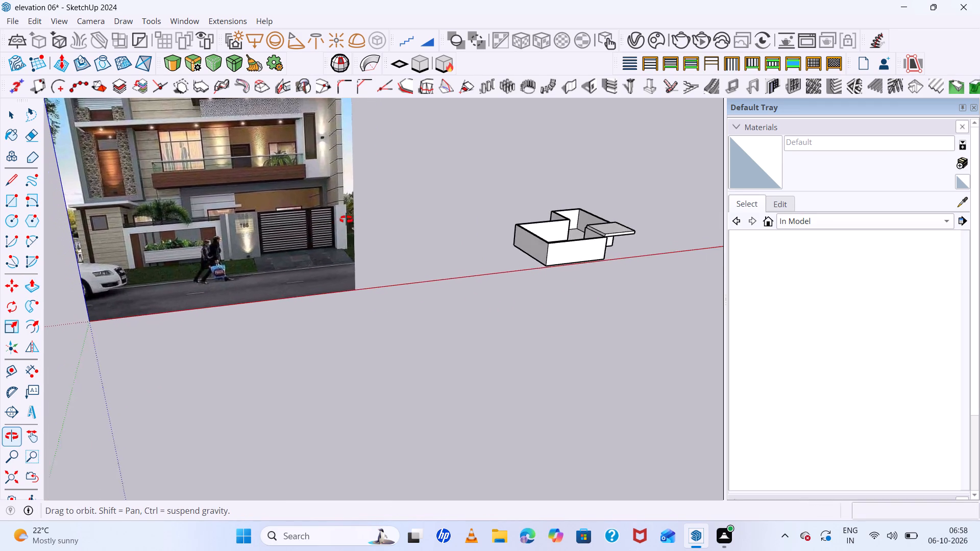
middle_click_drag(346, 219, 353, 212)
scroll(435, 264, "down", 8)
middle_click_drag(478, 290, 367, 192)
middle_click(366, 191)
scroll(334, 172, "up", 7)
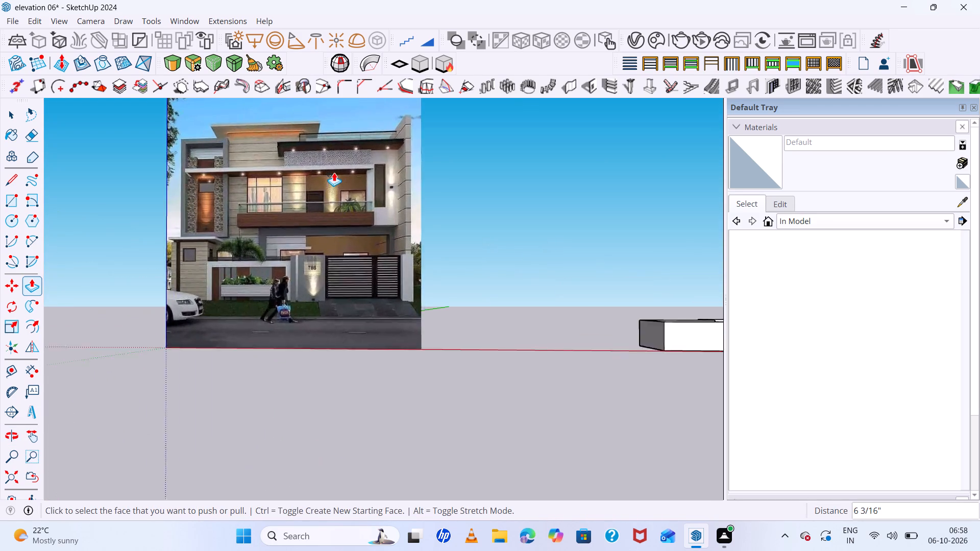
scroll(334, 172, "up", 6)
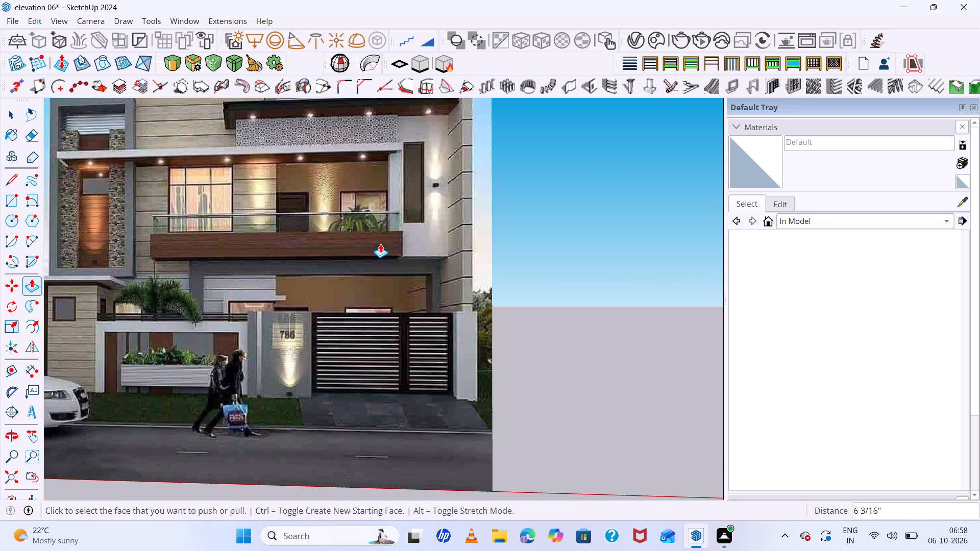
scroll(333, 232, "down", 13)
scroll(580, 279, "up", 6)
Push/Pull the slab's end face beside the larger room by about 2 1/8", then 30' 9" along the front wall to its far corner.
scroll(581, 282, "up", 6)
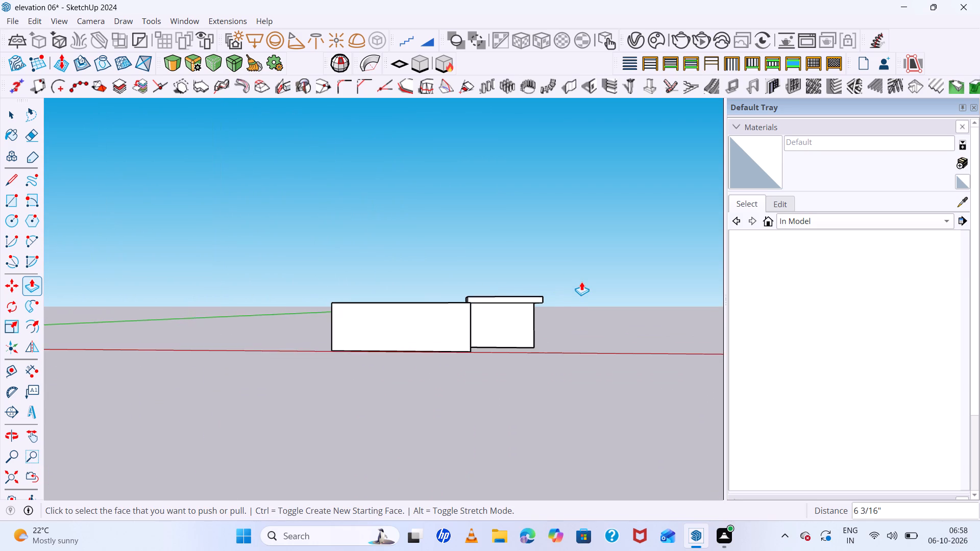
scroll(581, 282, "up", 10)
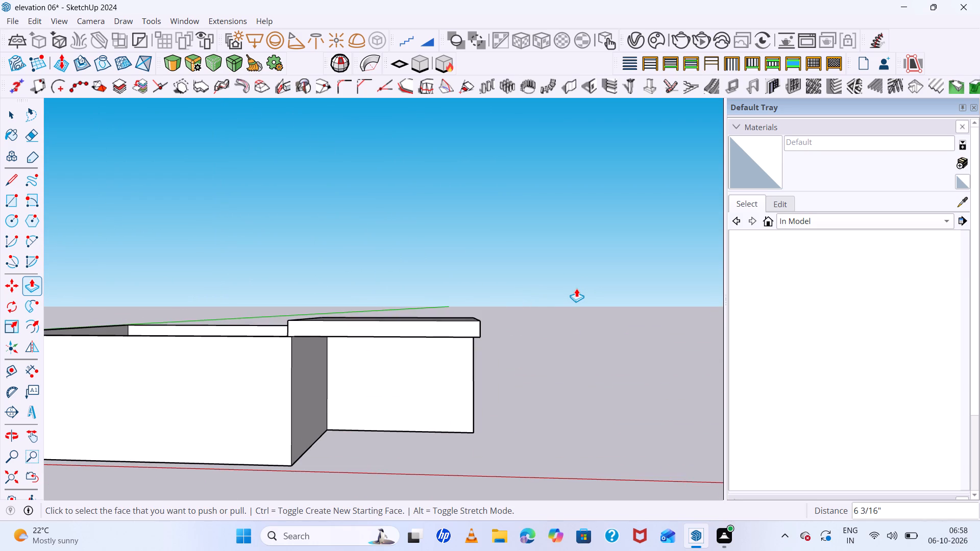
middle_click_drag(502, 298, 345, 298)
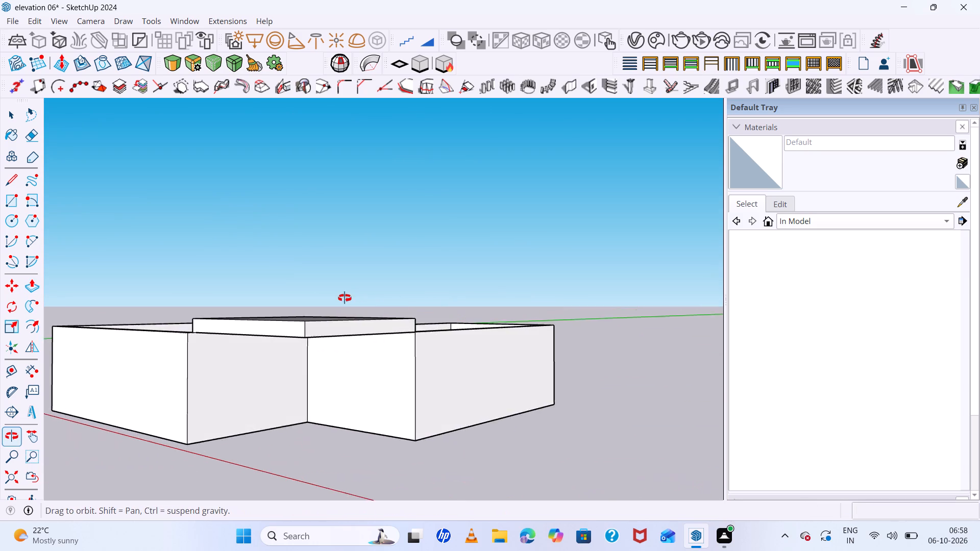
middle_click_drag(345, 298, 723, 320)
scroll(463, 338, "up", 3)
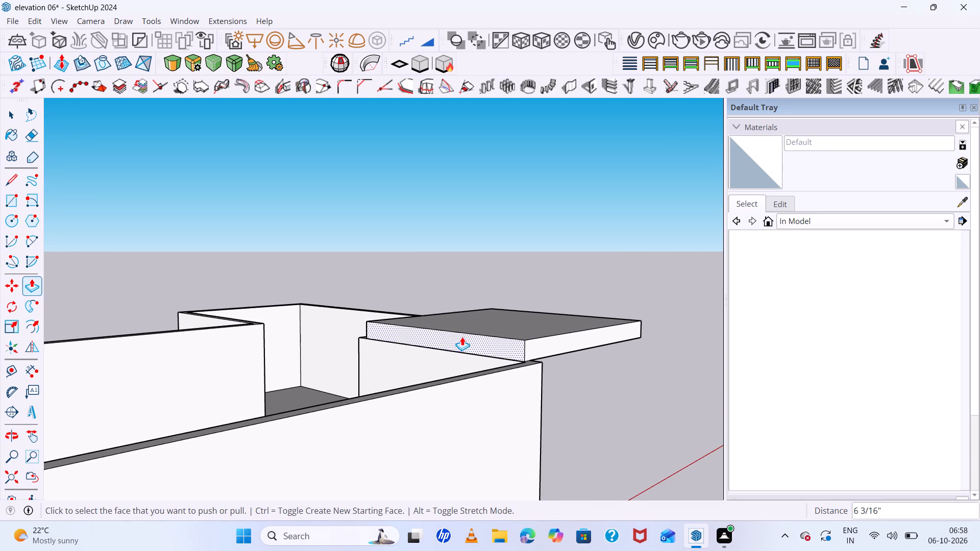
left_click(462, 337)
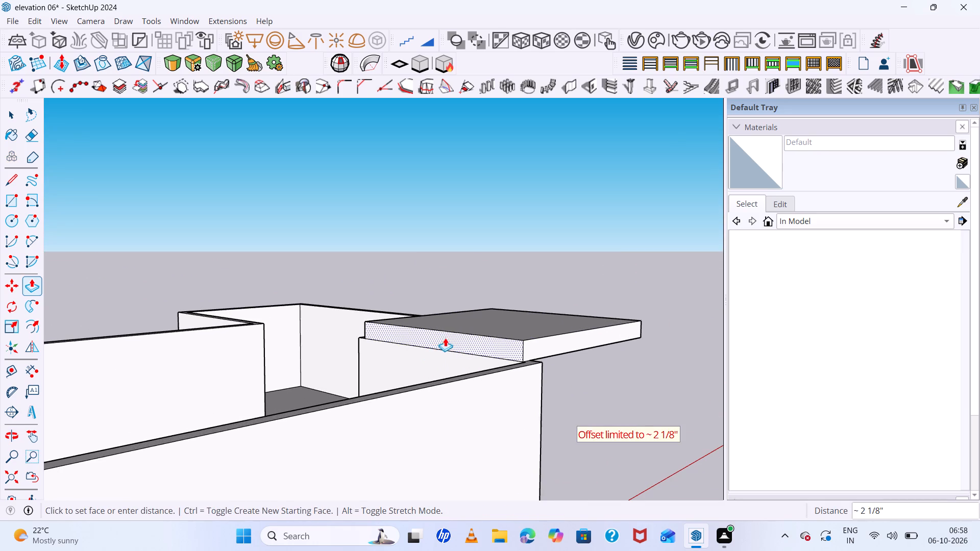
left_click(446, 337)
left_click(456, 339)
scroll(331, 327, "down", 3)
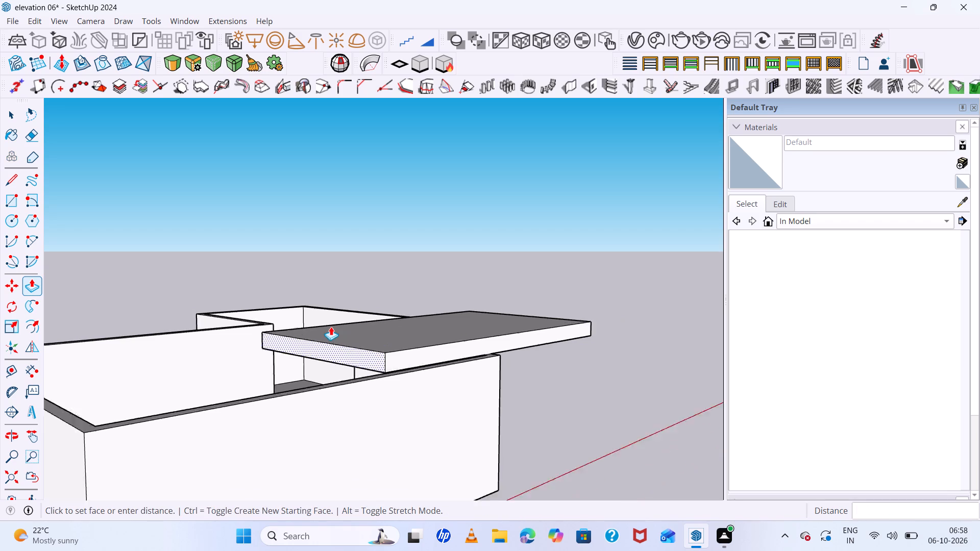
scroll(331, 327, "down", 4)
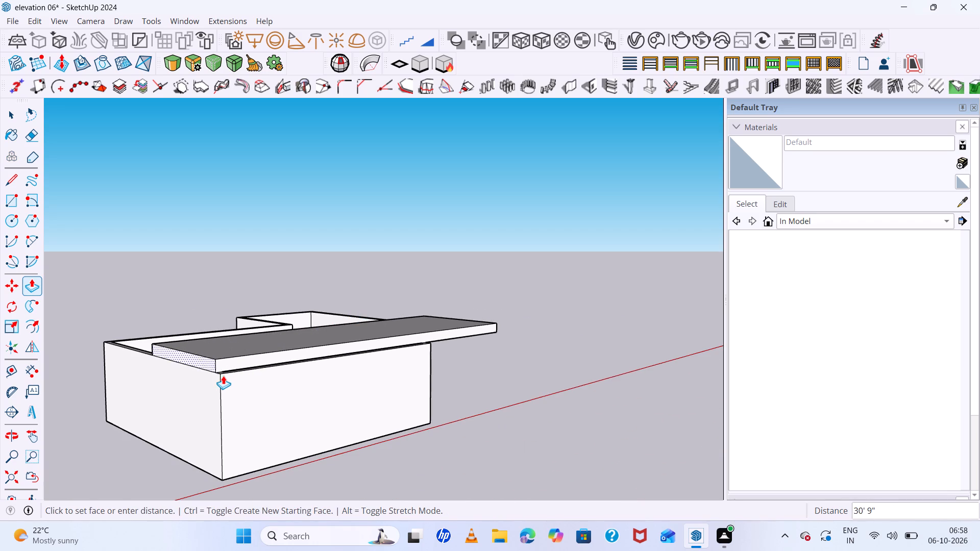
left_click(222, 375)
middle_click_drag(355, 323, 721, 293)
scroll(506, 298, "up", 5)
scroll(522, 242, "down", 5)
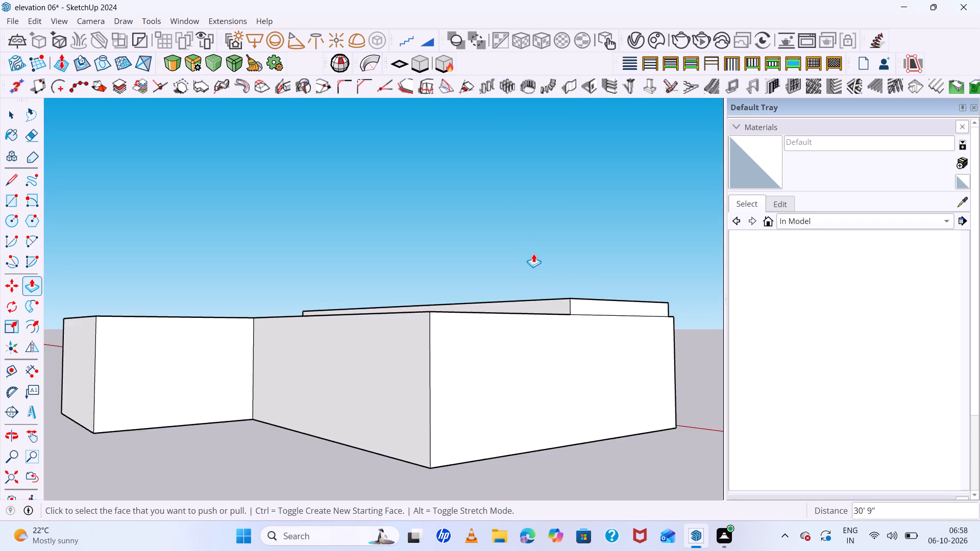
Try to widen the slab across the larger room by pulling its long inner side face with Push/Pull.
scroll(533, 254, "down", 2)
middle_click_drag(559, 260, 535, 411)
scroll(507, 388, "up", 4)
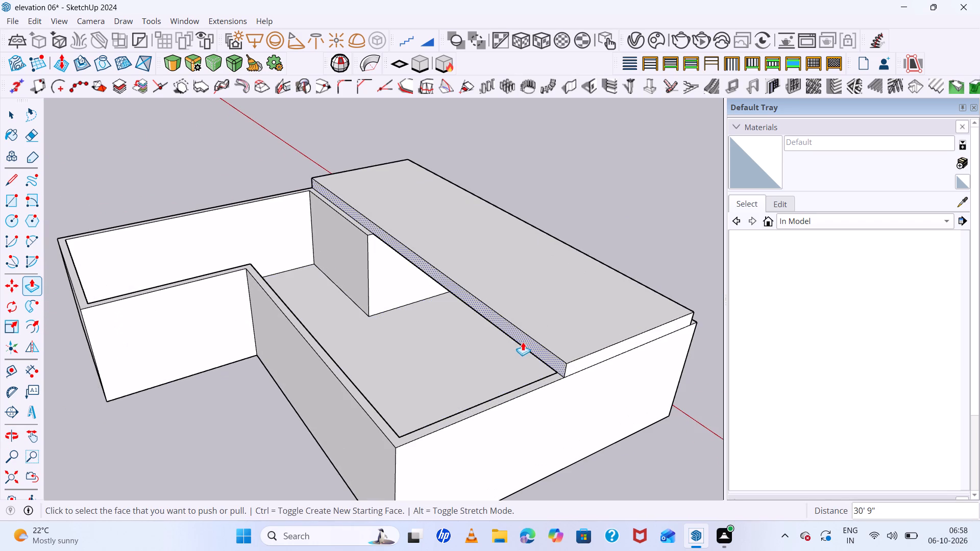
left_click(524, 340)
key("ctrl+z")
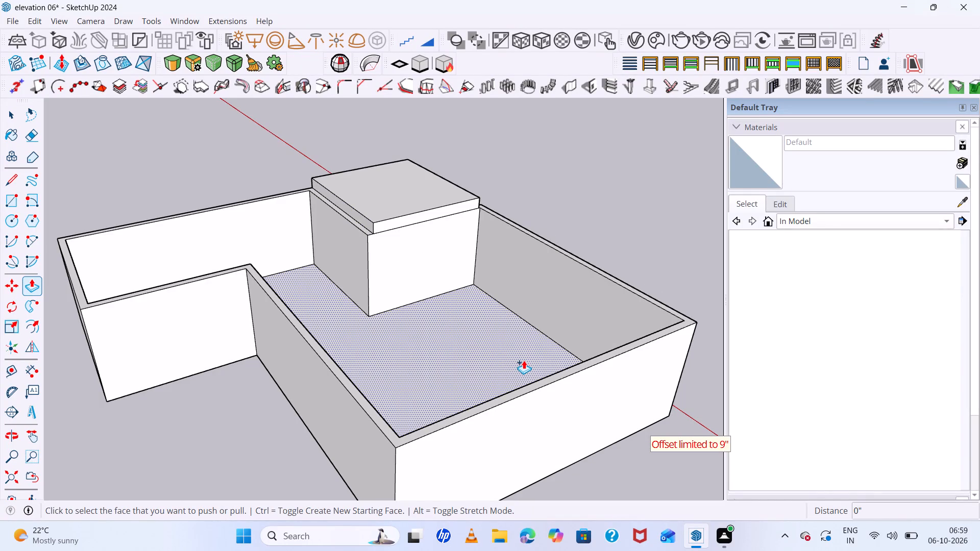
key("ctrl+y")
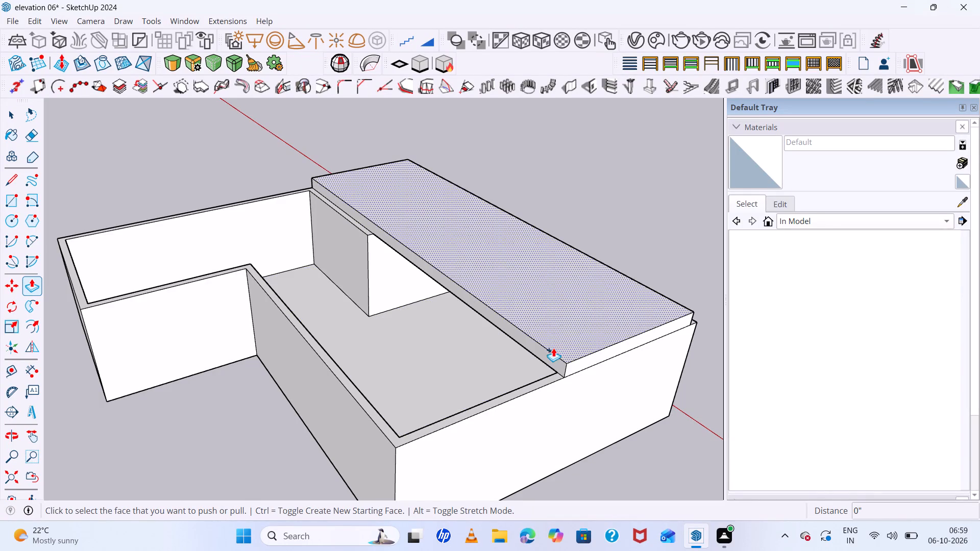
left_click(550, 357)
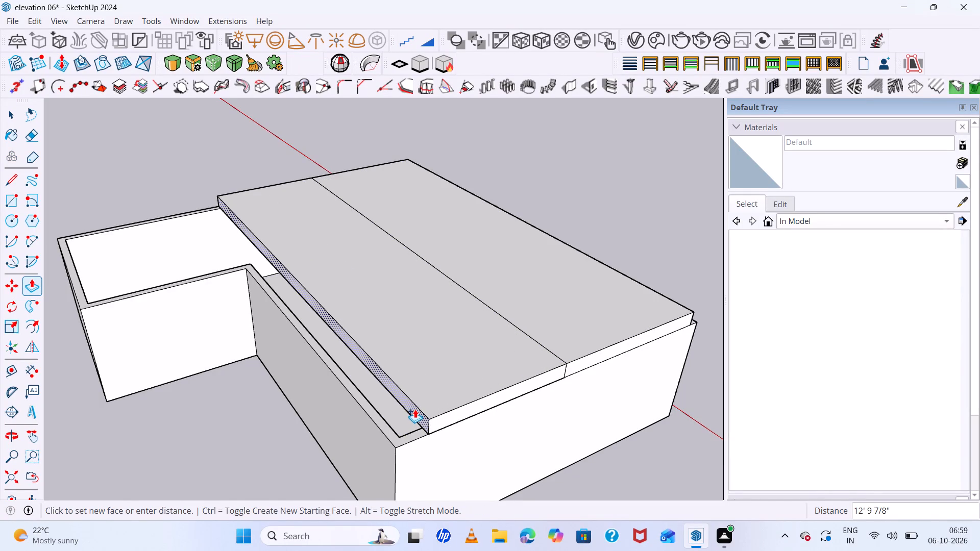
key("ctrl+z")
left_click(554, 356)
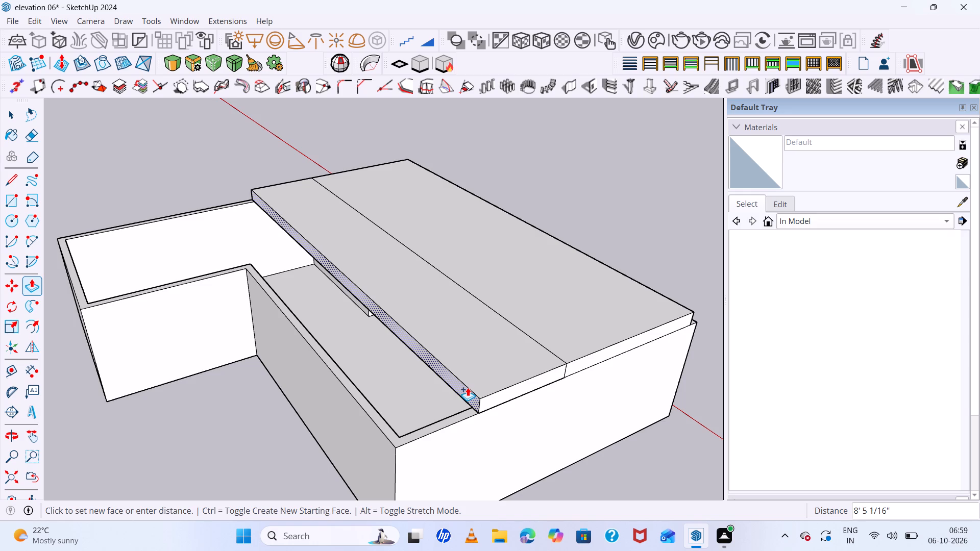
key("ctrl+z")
Undo the slab's extension along the front wall and its earlier extrusions back to the narrow beam.
key("ctrl+z")
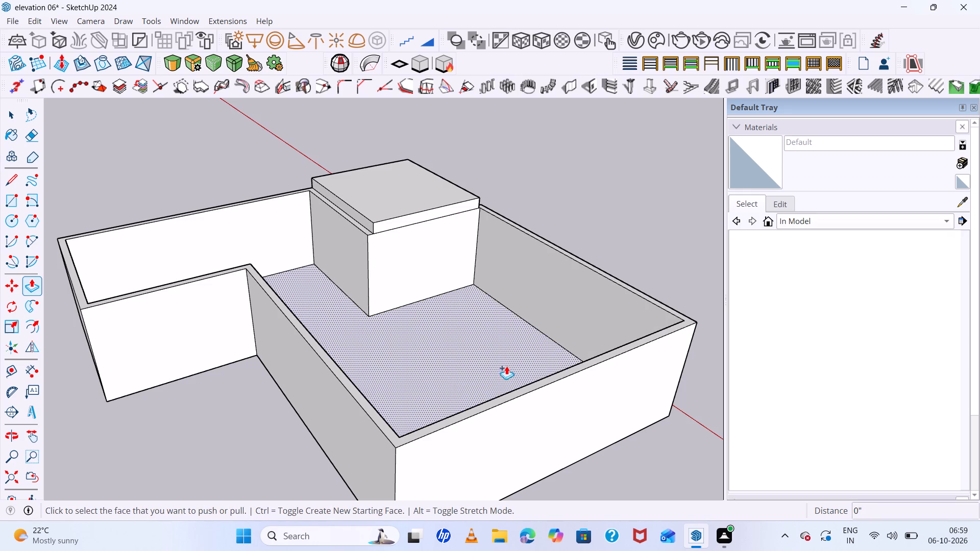
left_click(408, 219)
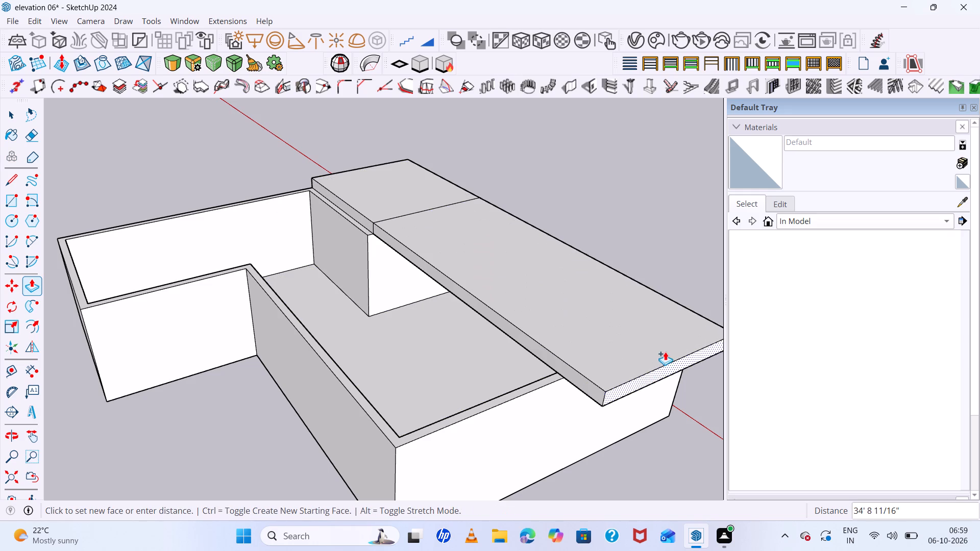
key("Escape")
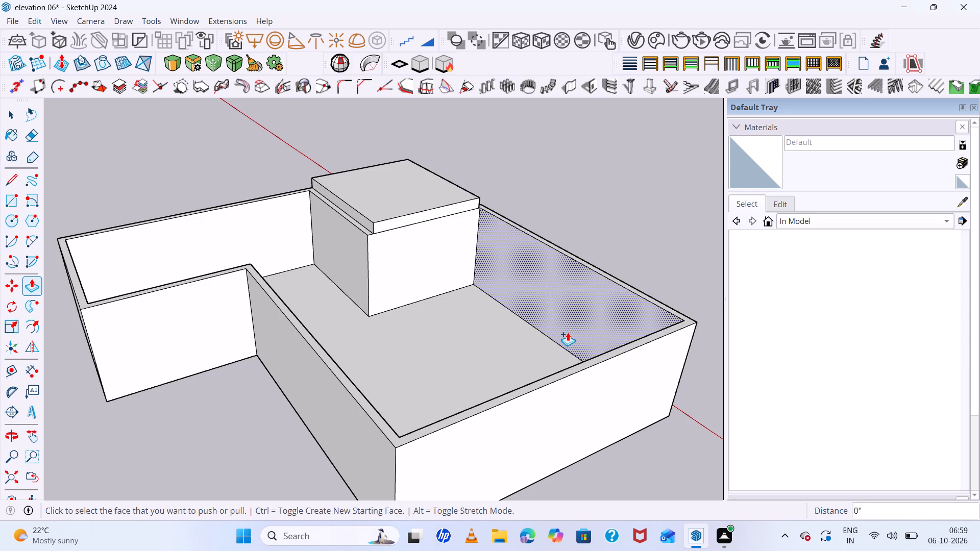
key("ctrl+z")
key("ctrl+z")
key("ctrl+z")
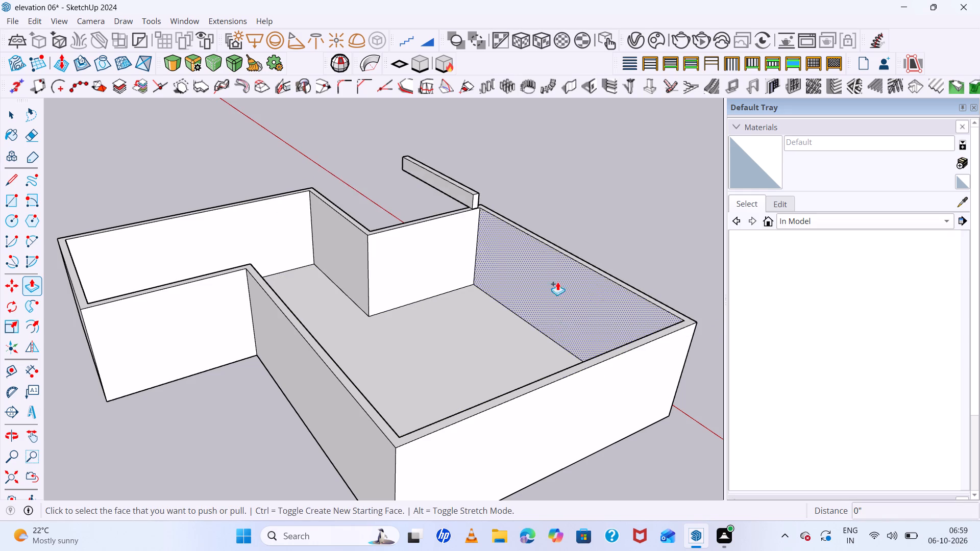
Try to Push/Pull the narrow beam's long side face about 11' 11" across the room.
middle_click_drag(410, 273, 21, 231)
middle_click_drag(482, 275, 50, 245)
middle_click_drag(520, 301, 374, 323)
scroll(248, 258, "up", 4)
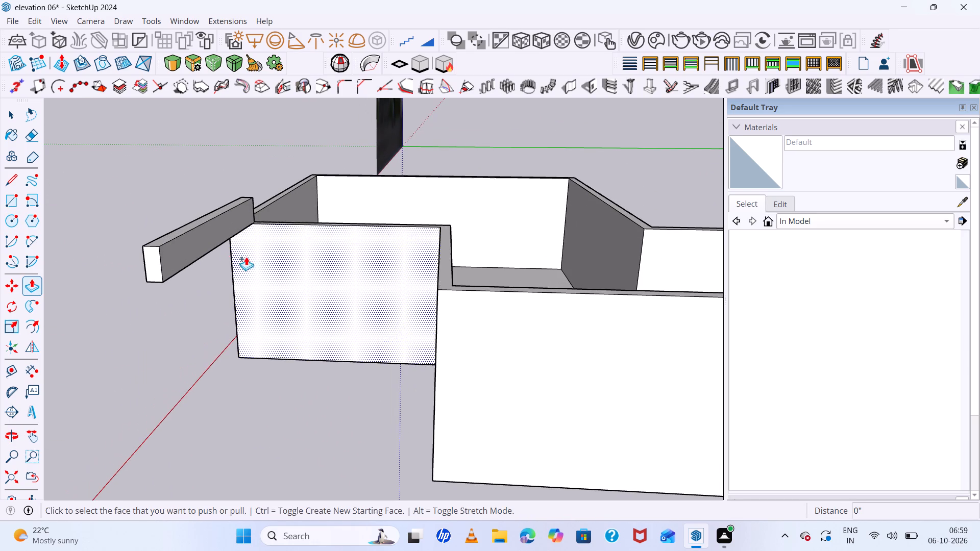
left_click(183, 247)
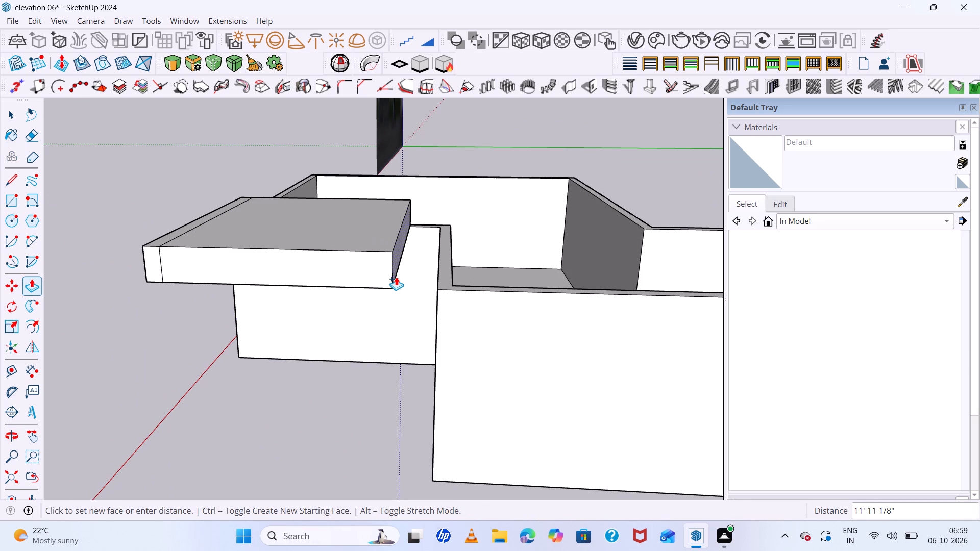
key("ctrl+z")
Undo the beam and post extrusions back to the small flat rectangle on the wall's top corner.
key("ctrl+z")
middle_click_drag(295, 267, 523, 309)
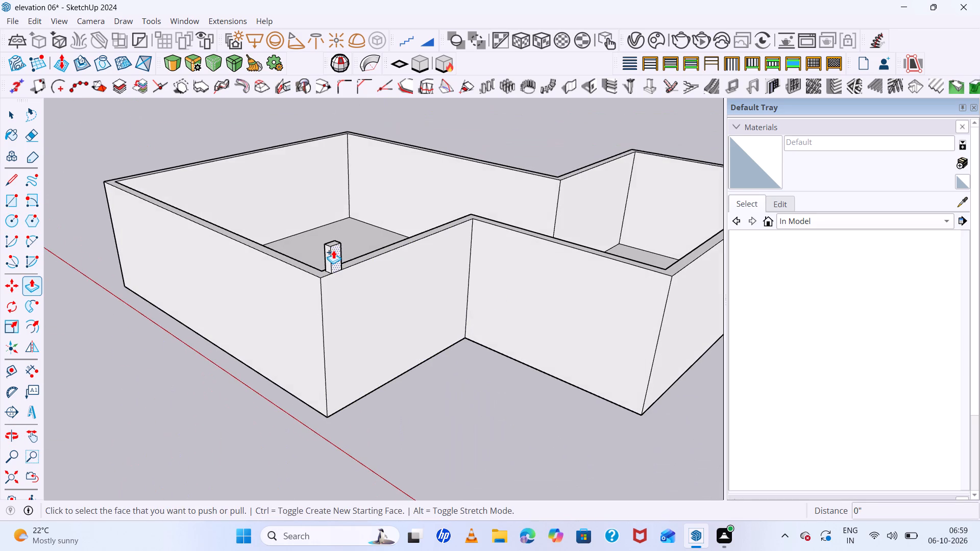
left_click(334, 250)
key("ctrl+z")
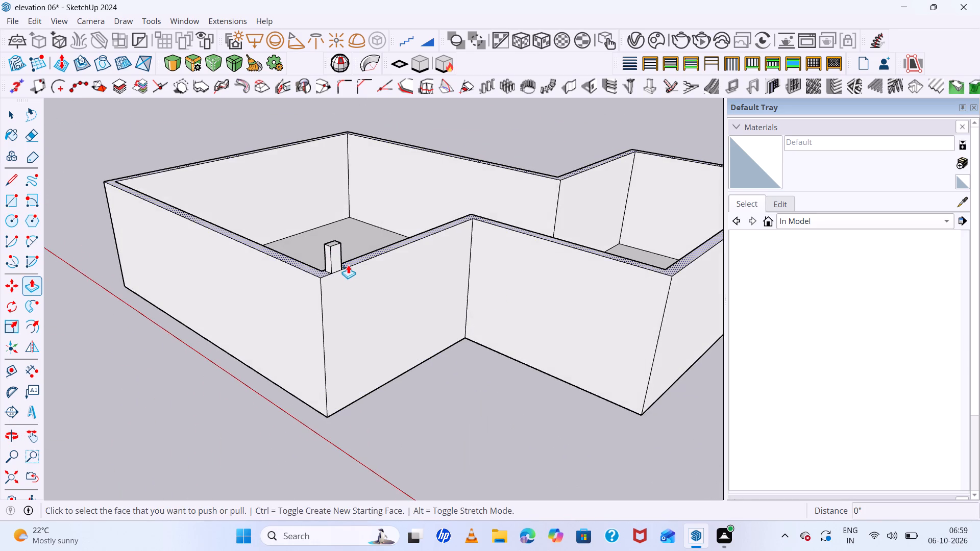
key("ctrl+z")
key("ctrl+z")
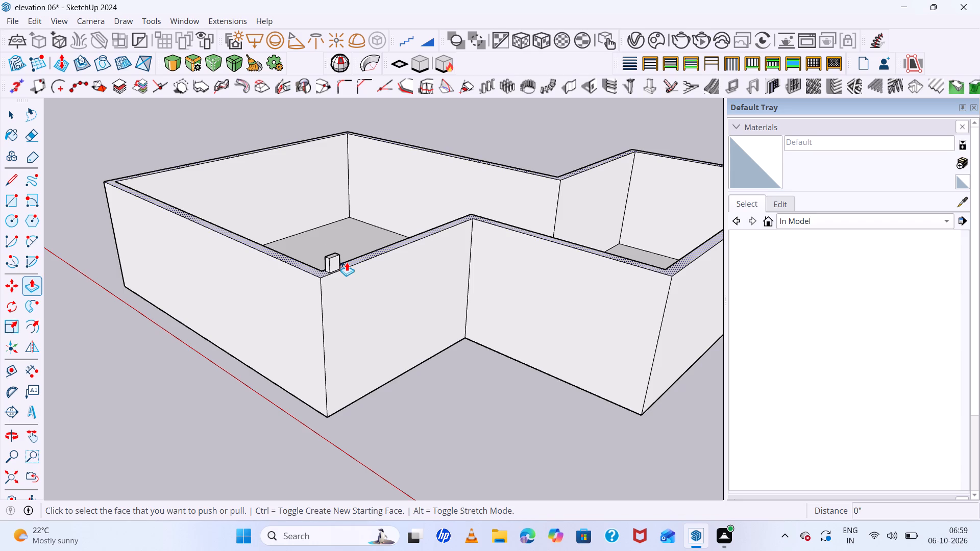
key("ctrl+z")
key("ctrl+z")
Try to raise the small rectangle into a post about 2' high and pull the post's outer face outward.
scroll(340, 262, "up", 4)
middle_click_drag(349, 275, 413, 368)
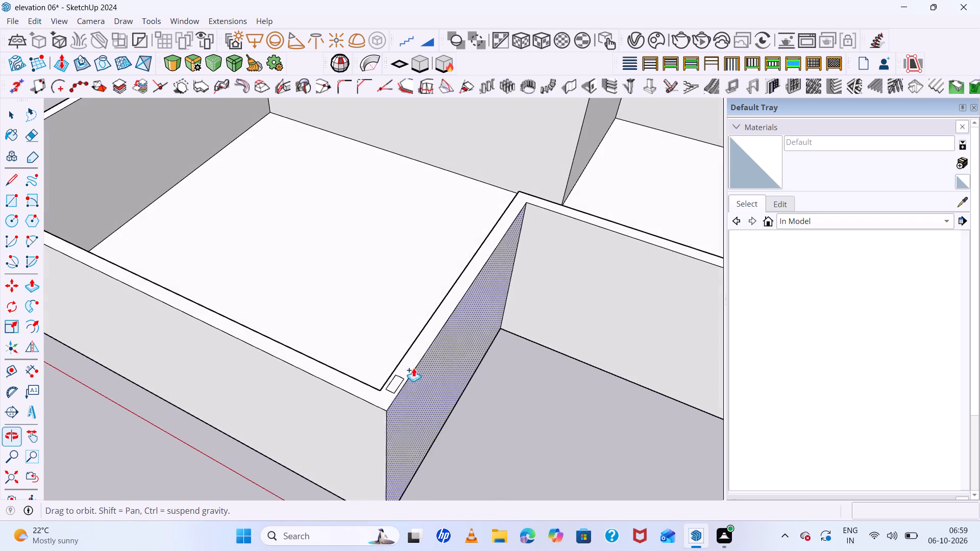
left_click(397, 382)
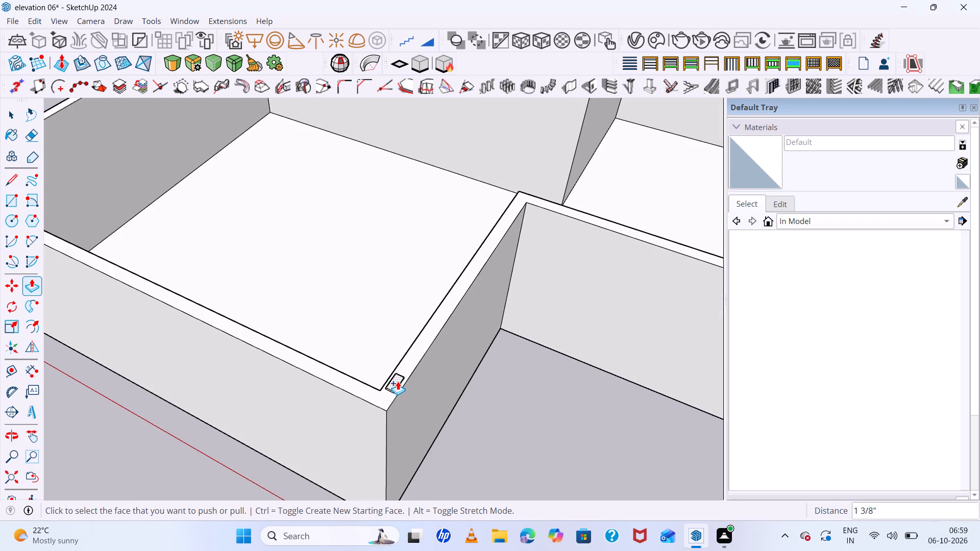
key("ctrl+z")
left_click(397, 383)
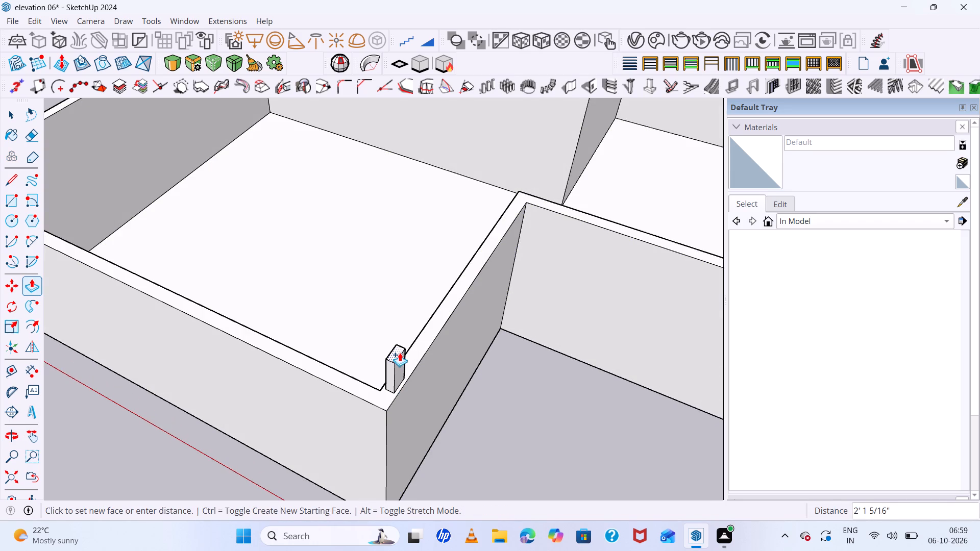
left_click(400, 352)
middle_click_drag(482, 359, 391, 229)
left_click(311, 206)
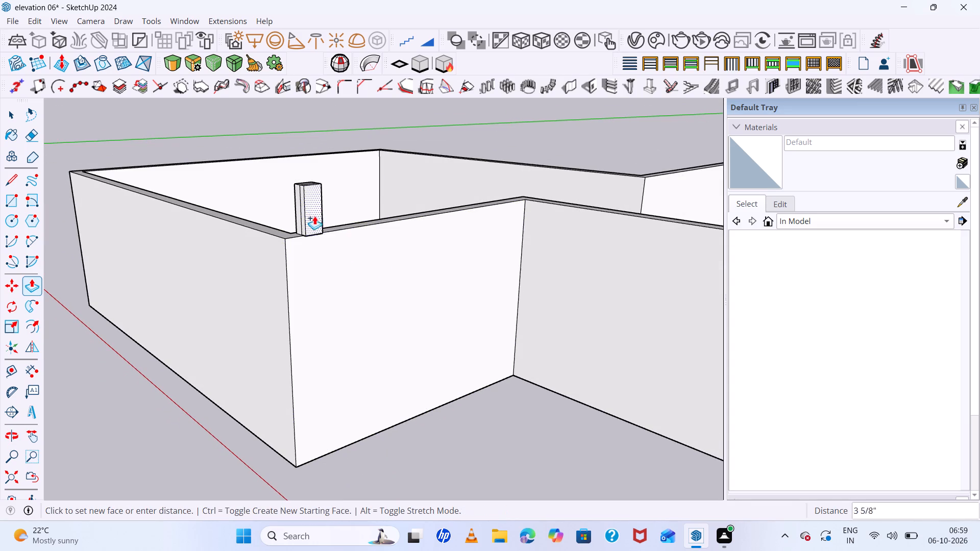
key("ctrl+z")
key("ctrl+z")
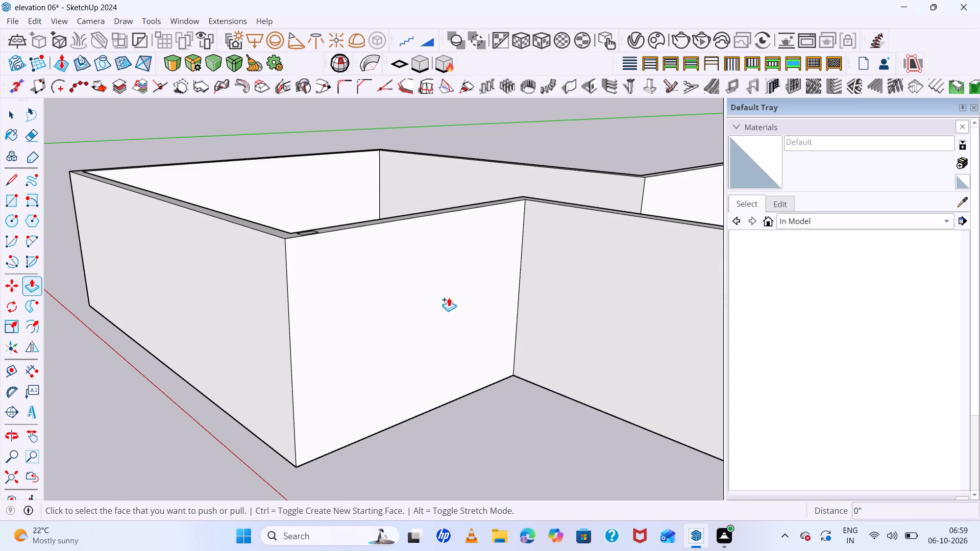
Undo the small rectangle drawn on the wall's top corner.
key("ctrl+z")
Draw a rectangle about 4" wide on the wall's top face, beside the larger room's inner front corner.
middle_click_drag(351, 256, 542, 397)
scroll(484, 265, "down", 6)
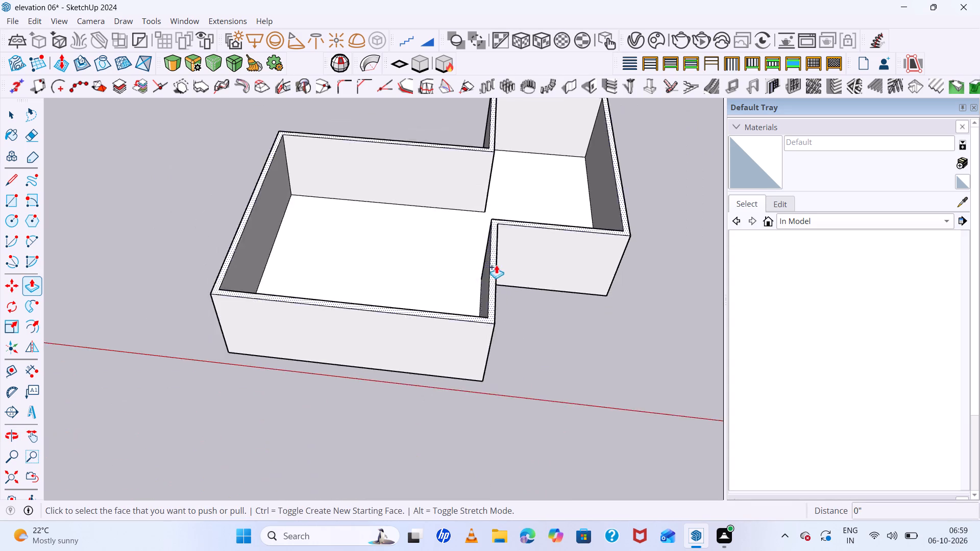
scroll(496, 265, "down", 4)
middle_click_drag(538, 313, 555, 416)
scroll(556, 419, "down", 1)
scroll(512, 332, "up", 10)
middle_click_drag(713, 368, 723, 329)
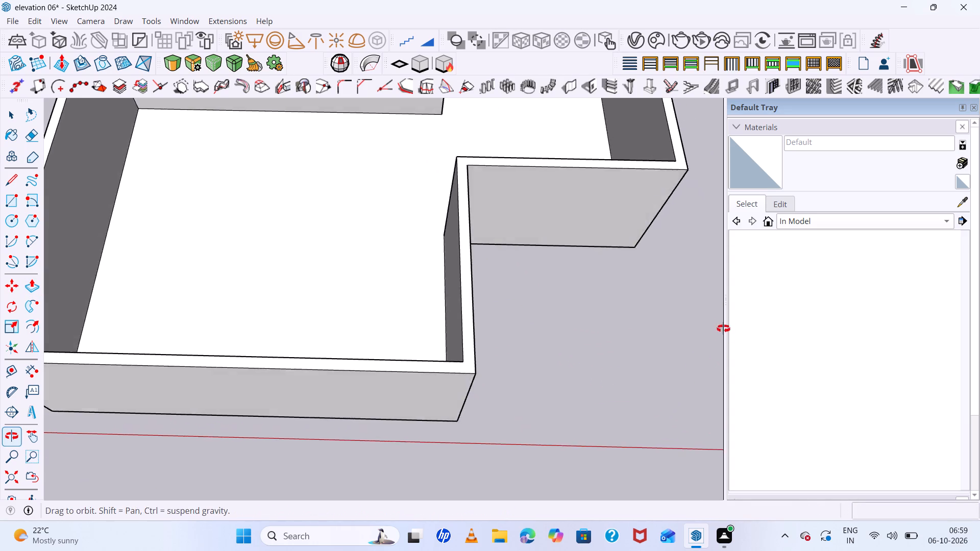
middle_click_drag(723, 329, 688, 307)
middle_click(685, 307)
scroll(502, 235, "down", 18)
scroll(579, 195, "up", 6)
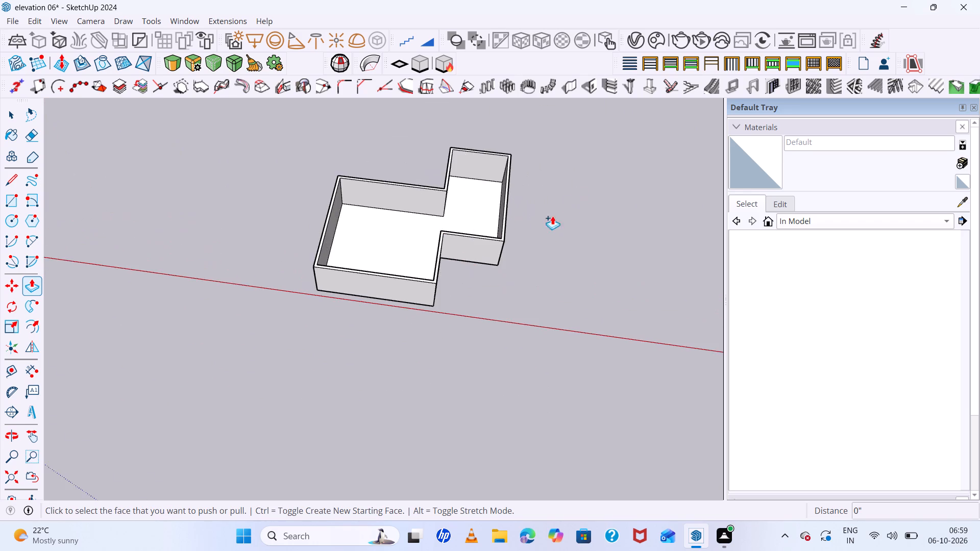
middle_click_drag(550, 235, 618, 245)
scroll(470, 190, "up", 6)
middle_click_drag(598, 238, 560, 228)
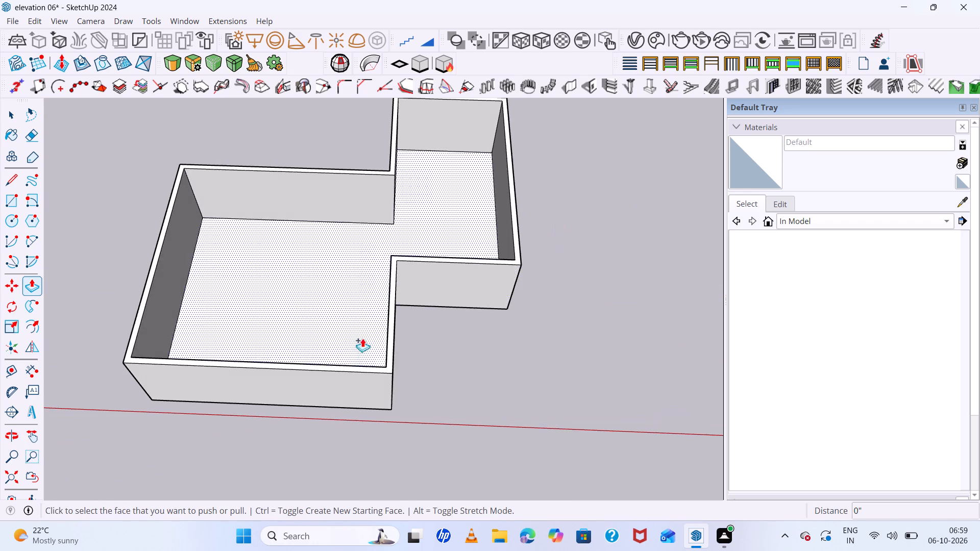
scroll(374, 369, "up", 11)
key("r")
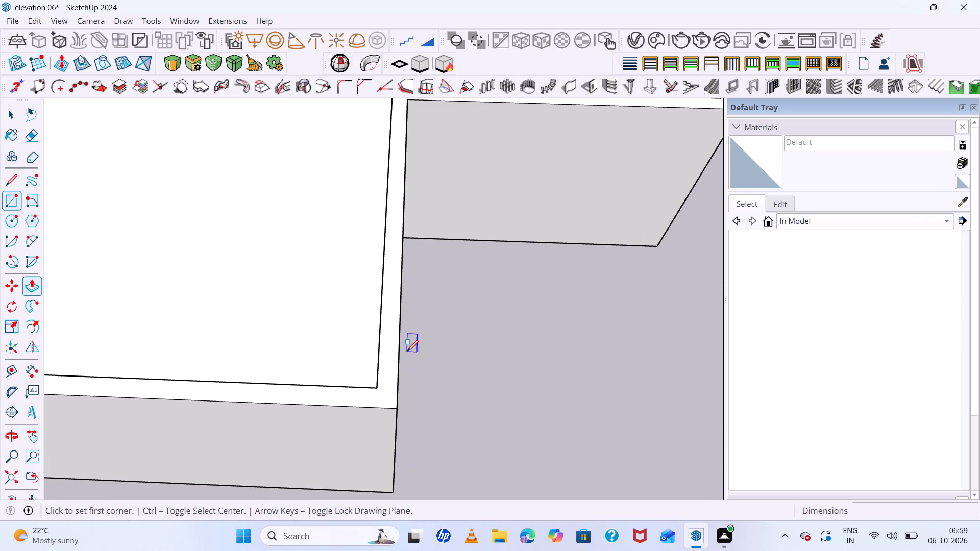
scroll(444, 308, "down", 6)
scroll(411, 340, "up", 13)
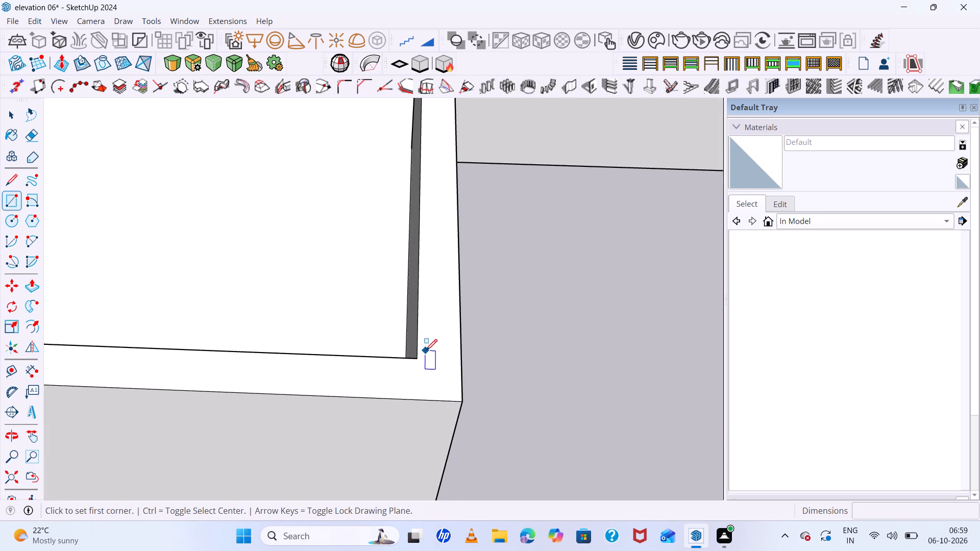
scroll(427, 350, "up", 4)
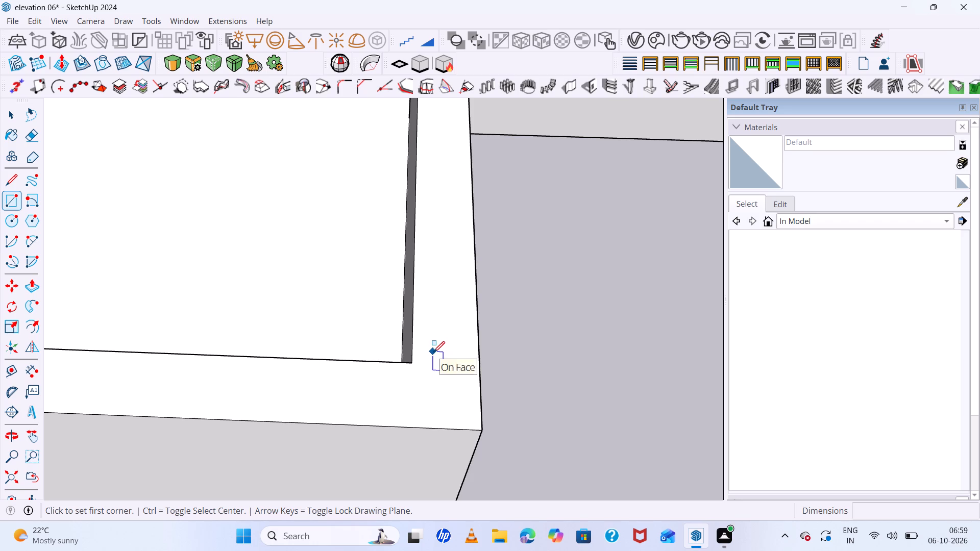
left_click(433, 356)
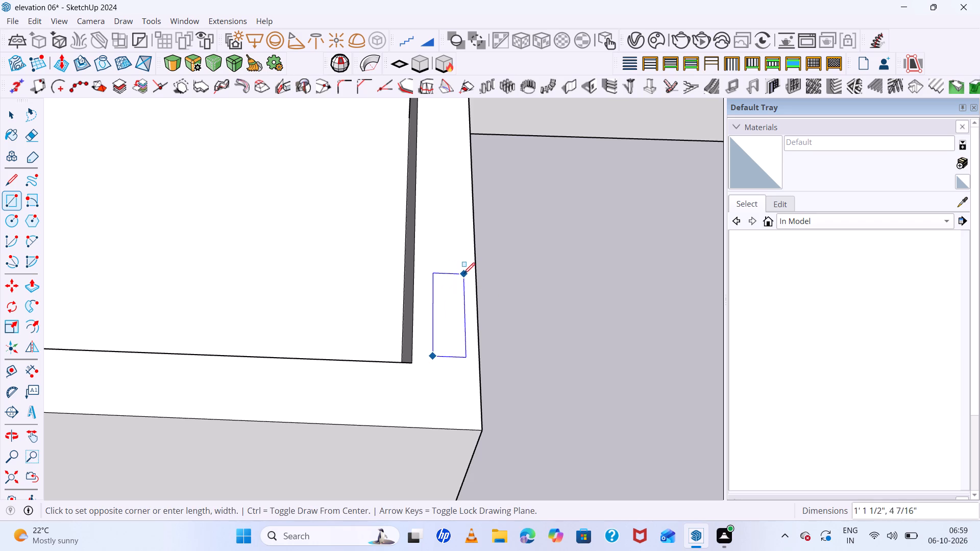
left_click(461, 301)
key("space")
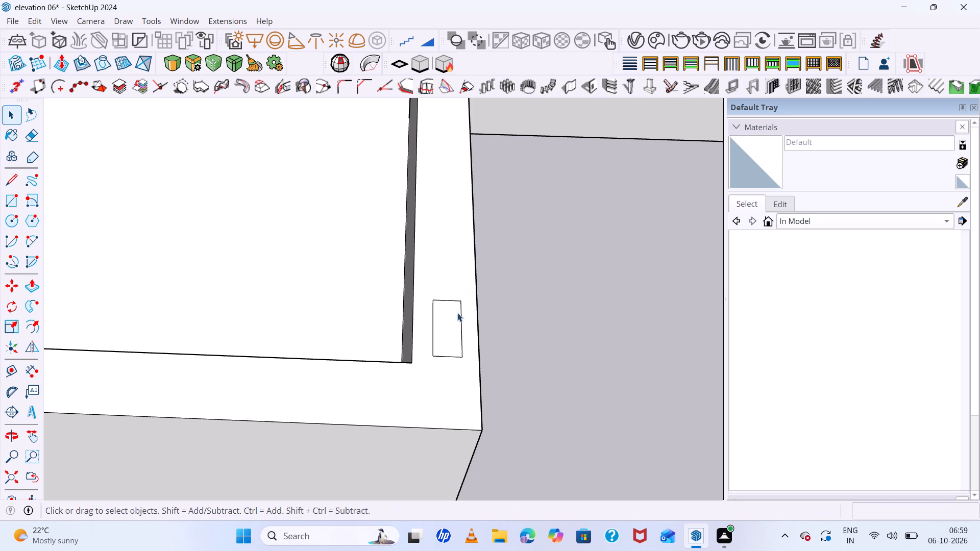
Push/Pull the small rectangle up into a short post on top of the wall.
left_click(455, 321)
key("p")
left_click(459, 322)
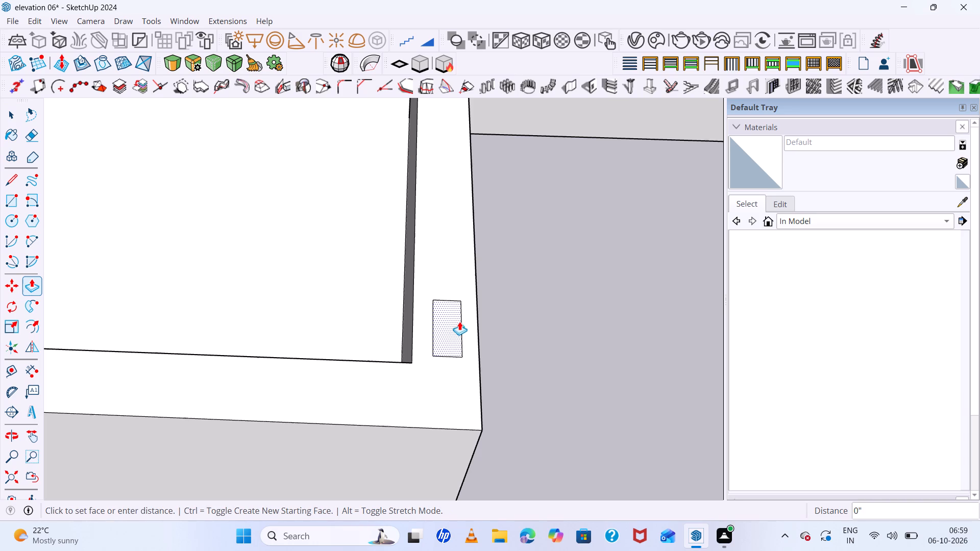
left_click(459, 234)
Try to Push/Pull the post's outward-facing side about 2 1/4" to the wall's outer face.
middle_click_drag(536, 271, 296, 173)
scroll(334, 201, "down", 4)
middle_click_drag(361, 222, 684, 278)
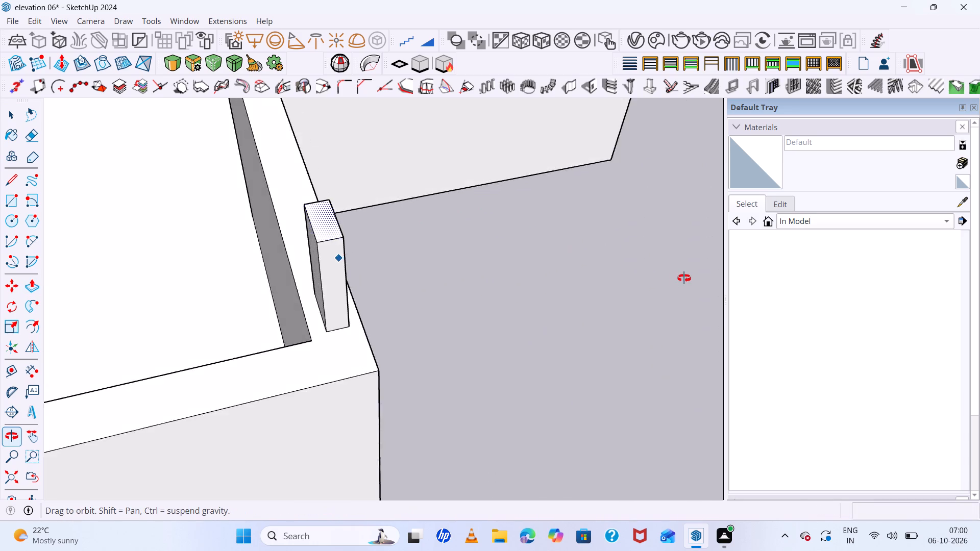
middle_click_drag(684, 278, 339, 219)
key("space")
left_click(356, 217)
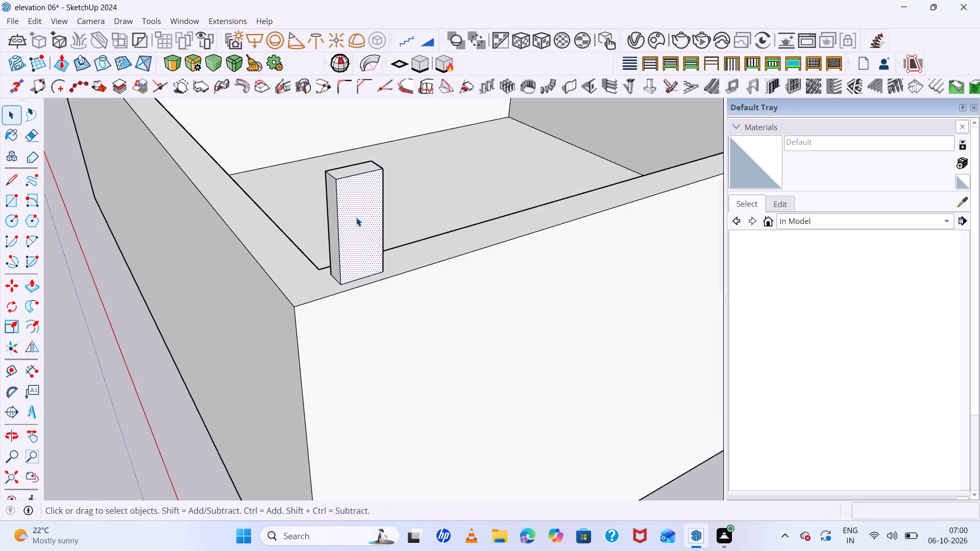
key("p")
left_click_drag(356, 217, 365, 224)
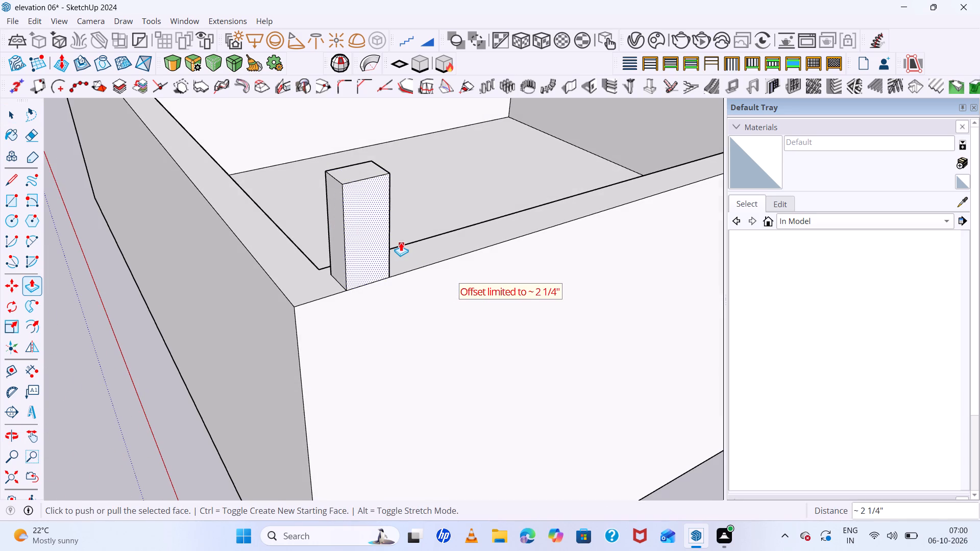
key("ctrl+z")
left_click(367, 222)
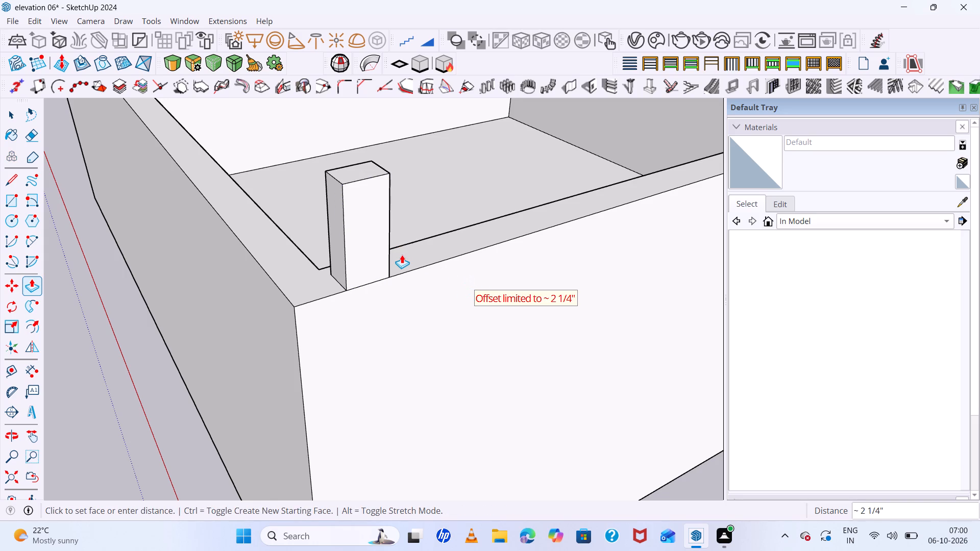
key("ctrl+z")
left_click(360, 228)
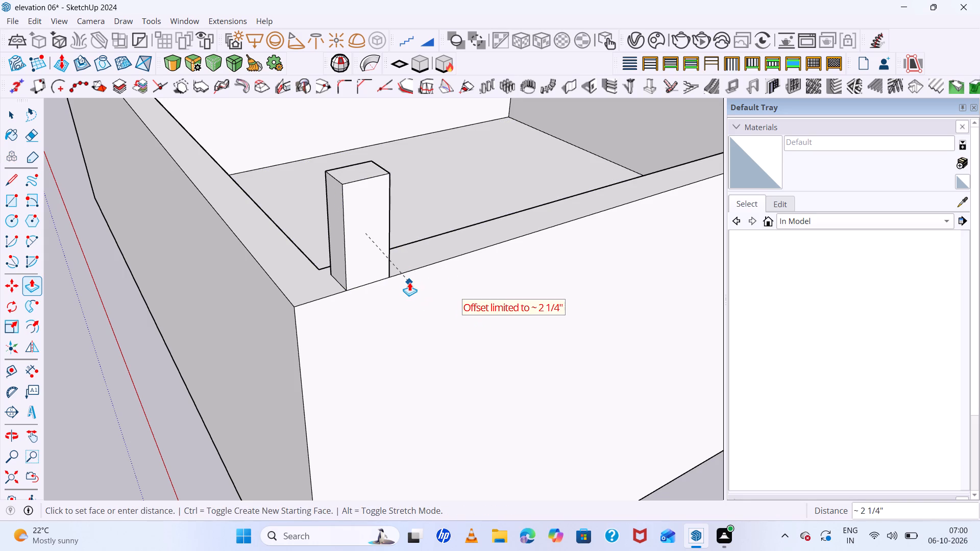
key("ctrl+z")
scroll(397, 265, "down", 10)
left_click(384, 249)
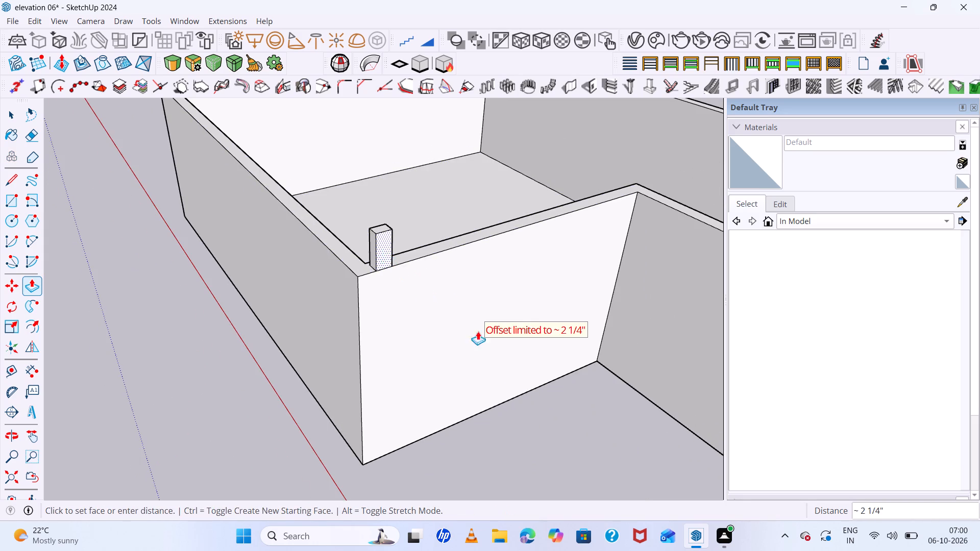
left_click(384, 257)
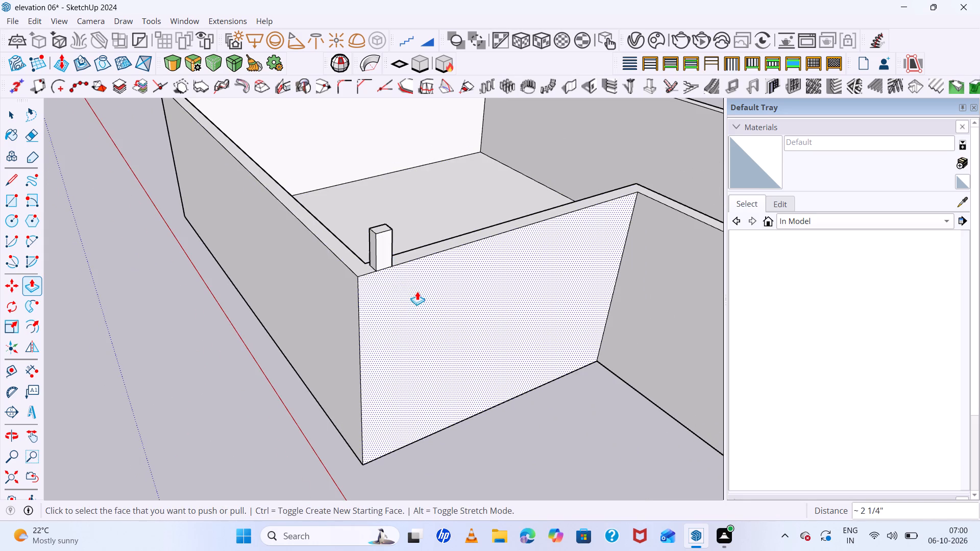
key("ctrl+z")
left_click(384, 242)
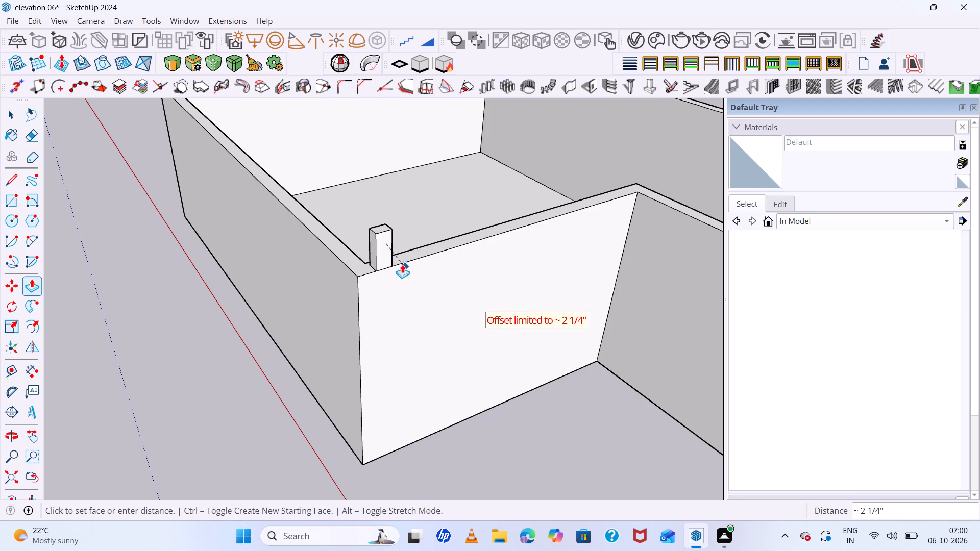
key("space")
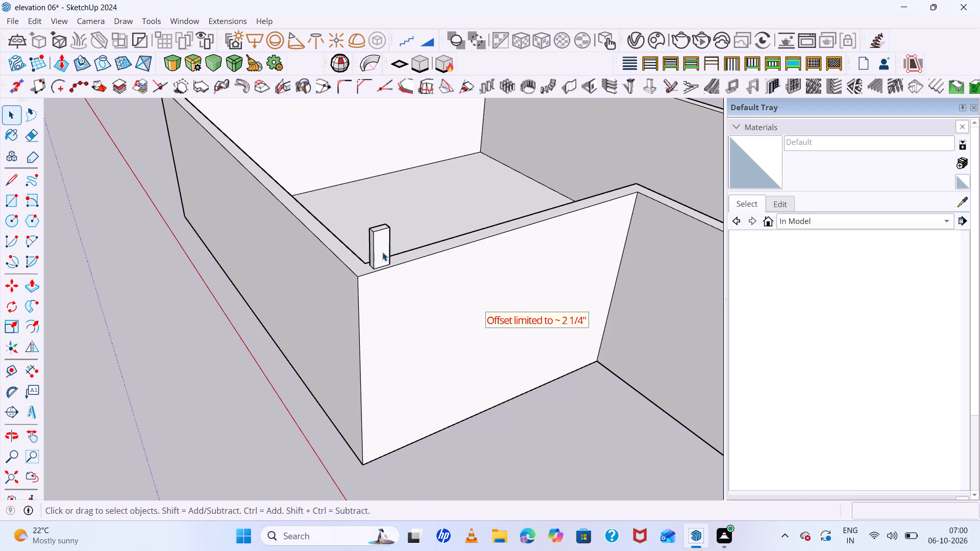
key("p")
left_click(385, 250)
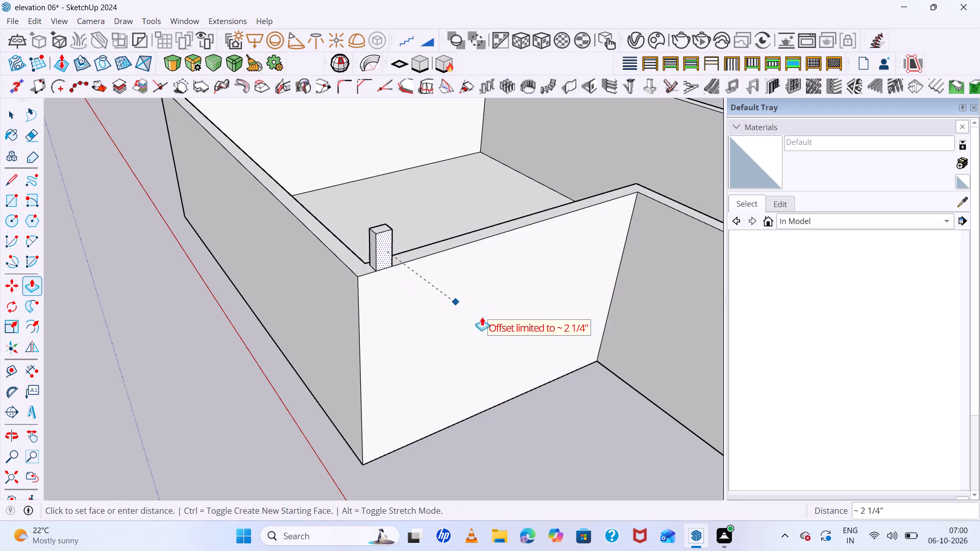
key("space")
Push/Pull the post's outward-facing side 7/8" towards the wall's outer face.
left_click(386, 247)
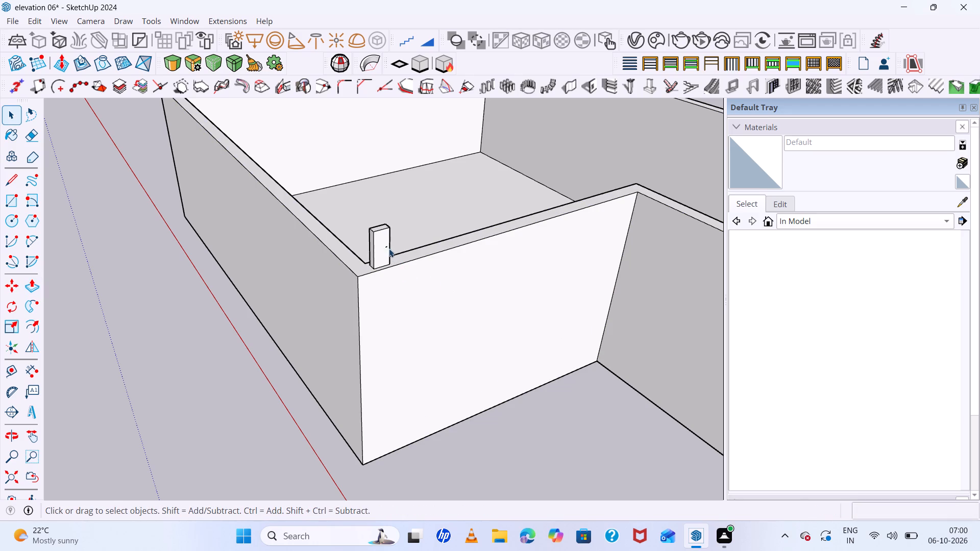
left_click(377, 247)
key("p")
left_click(384, 252)
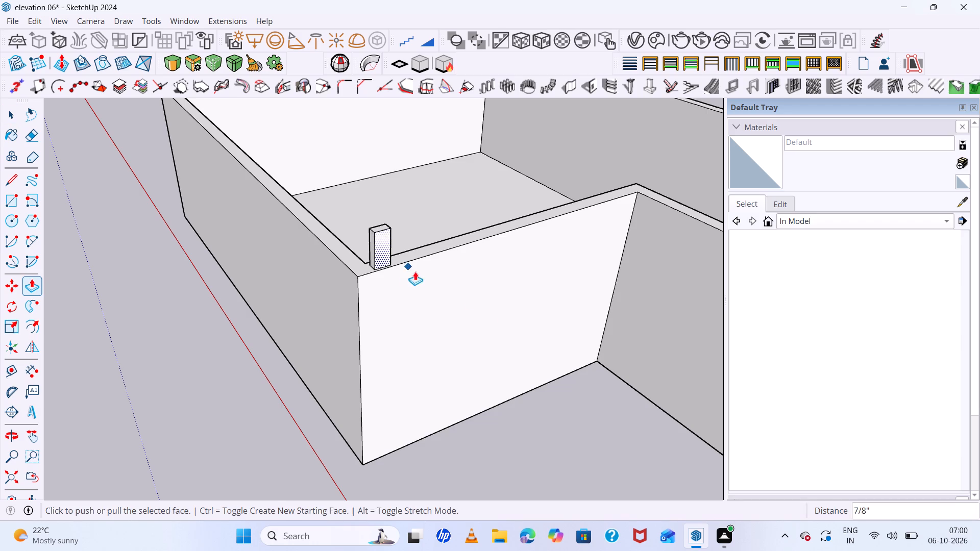
key("space")
Push/Pull the same post face a further 1 3/8" so it is flush with the wall's outer face.
scroll(358, 246, "down", 5)
middle_click_drag(374, 267, 388, 275)
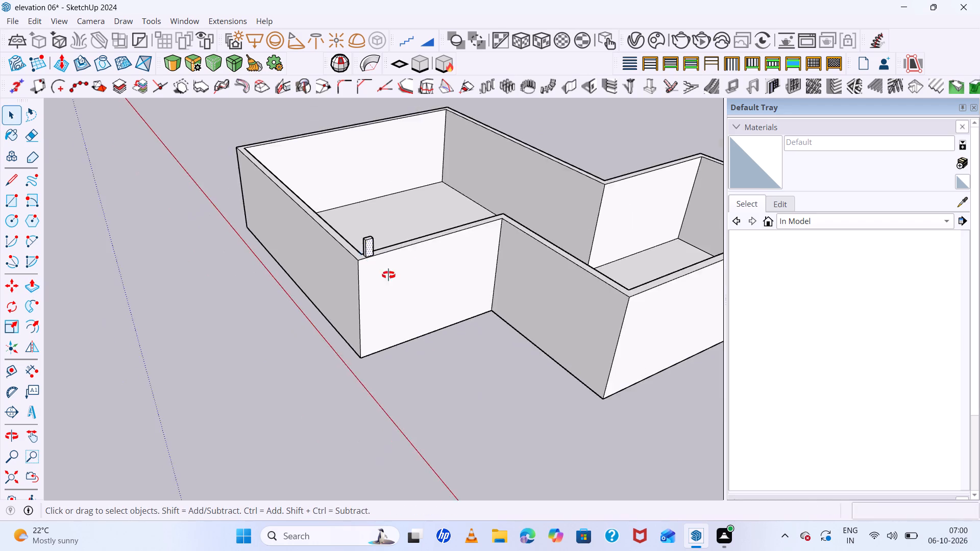
middle_click_drag(388, 275, 522, 239)
scroll(446, 222, "up", 13)
middle_click_drag(456, 241, 378, 243)
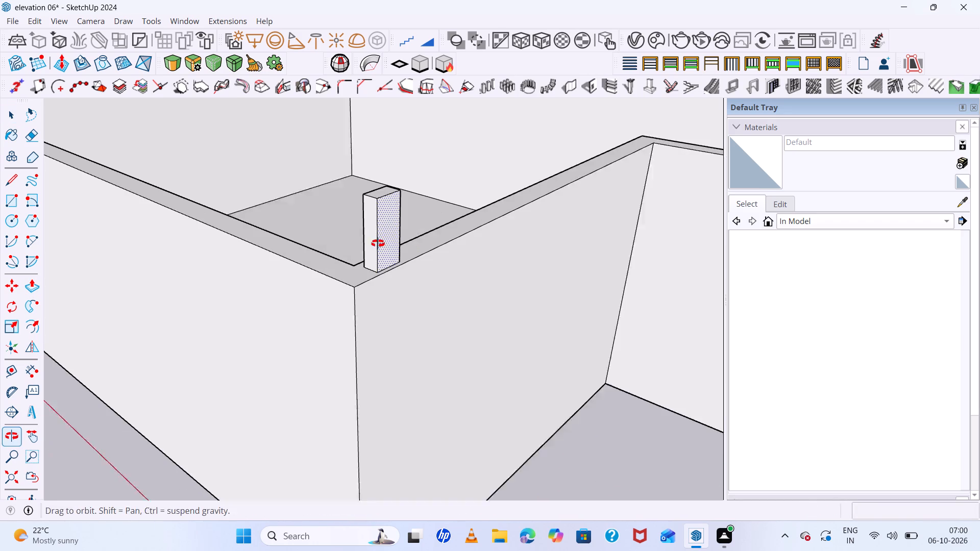
middle_click_drag(378, 243, 377, 242)
key("space")
left_click(381, 222)
double_click(383, 221)
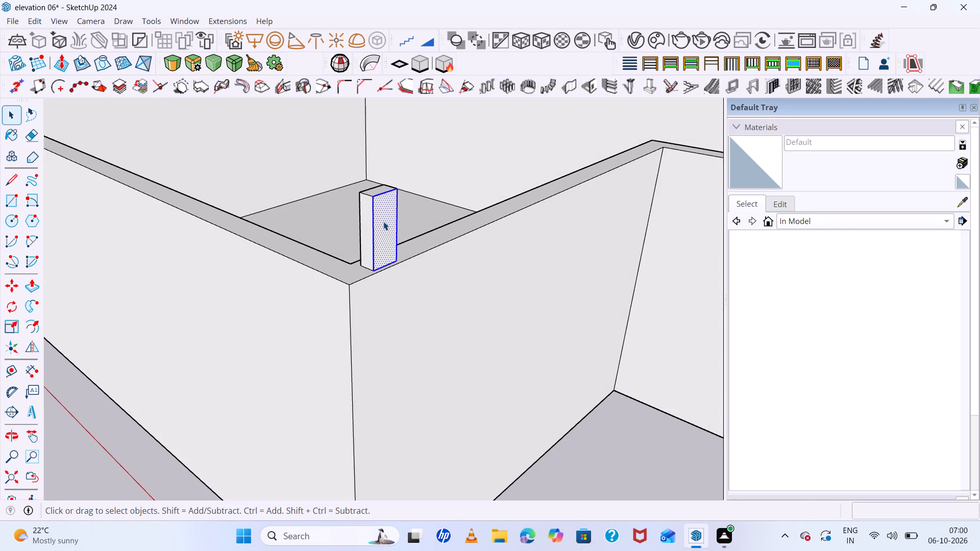
left_click(383, 221)
key("p")
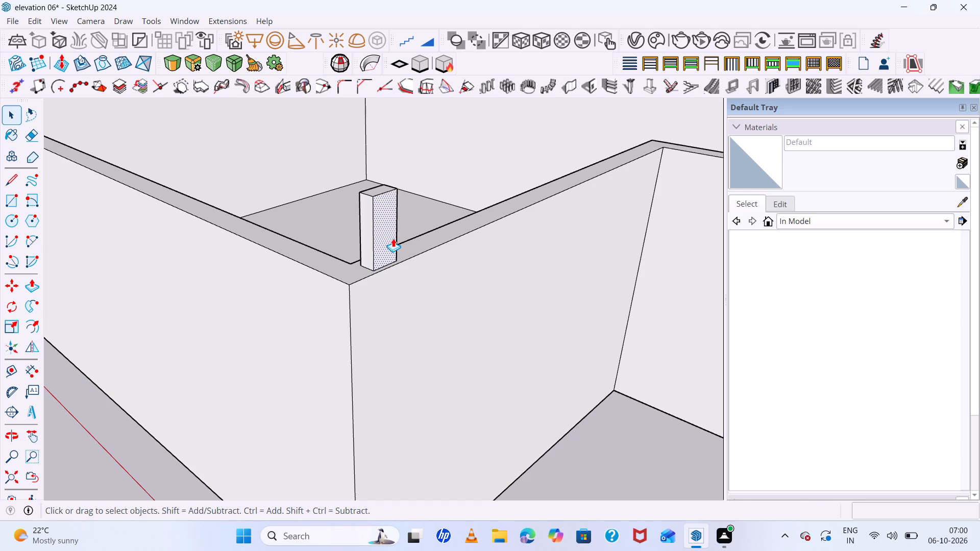
left_click(386, 238)
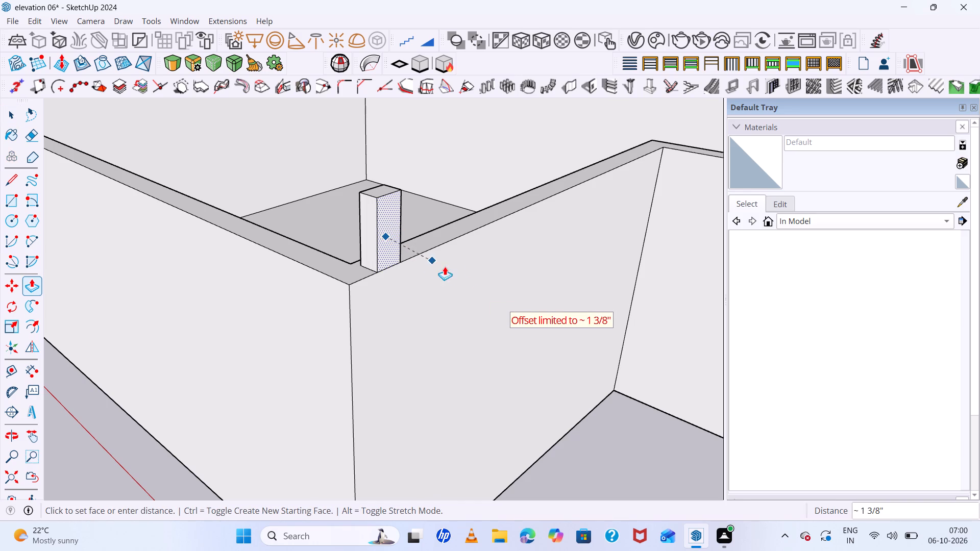
left_click(640, 328)
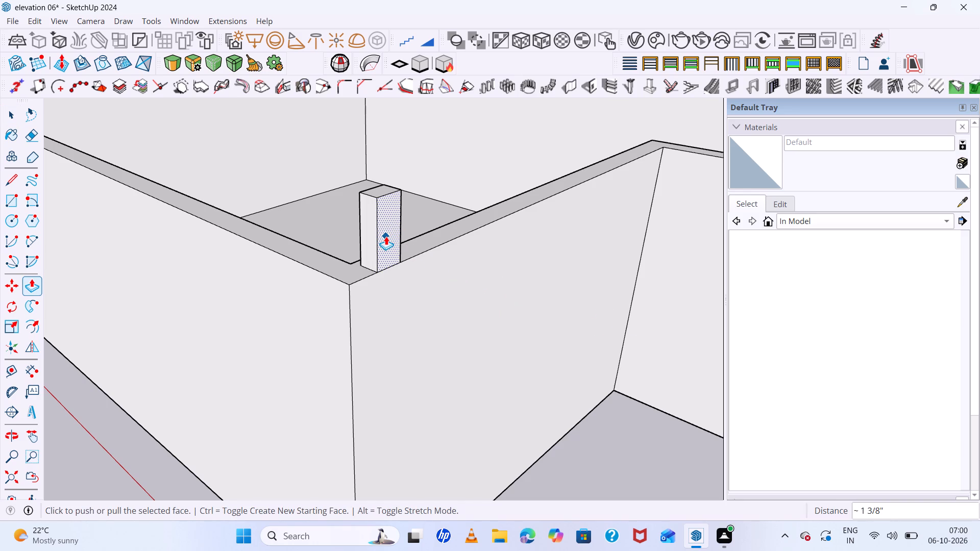
Push/Pull the flush post face outward into a long beam reaching in line with the projecting room's outer front corner.
key("space")
key("p")
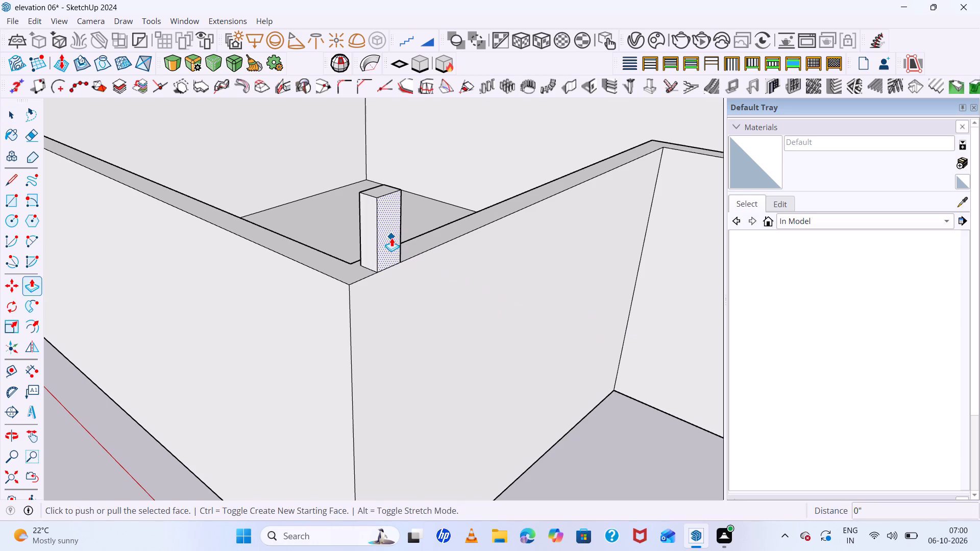
left_click(391, 238)
scroll(486, 296, "down", 14)
scroll(434, 267, "down", 6)
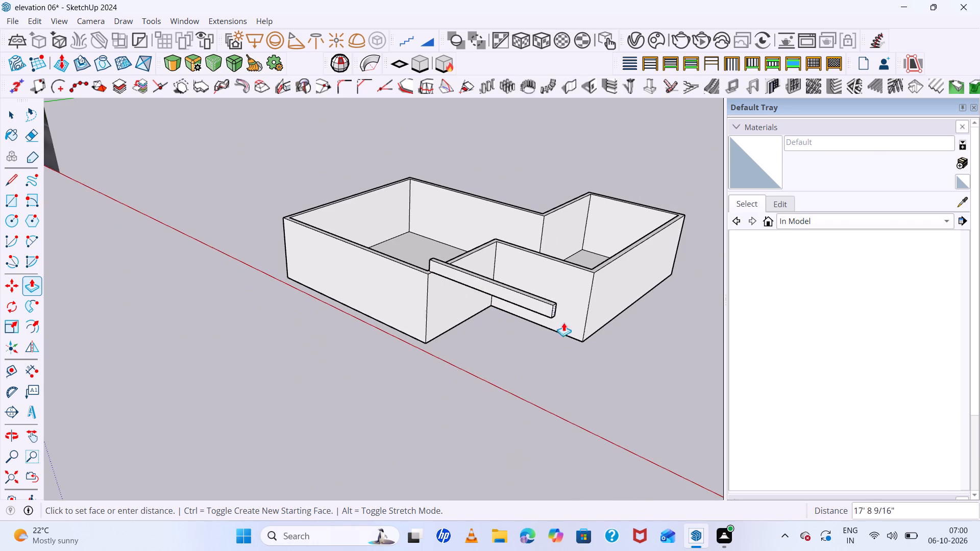
left_click(596, 271)
Push/Pull the beam's long side face about 15' 2" to form a slab between the larger room's front wall and projecting room.
middle_click_drag(563, 315, 248, 357)
scroll(288, 316, "up", 4)
key("space")
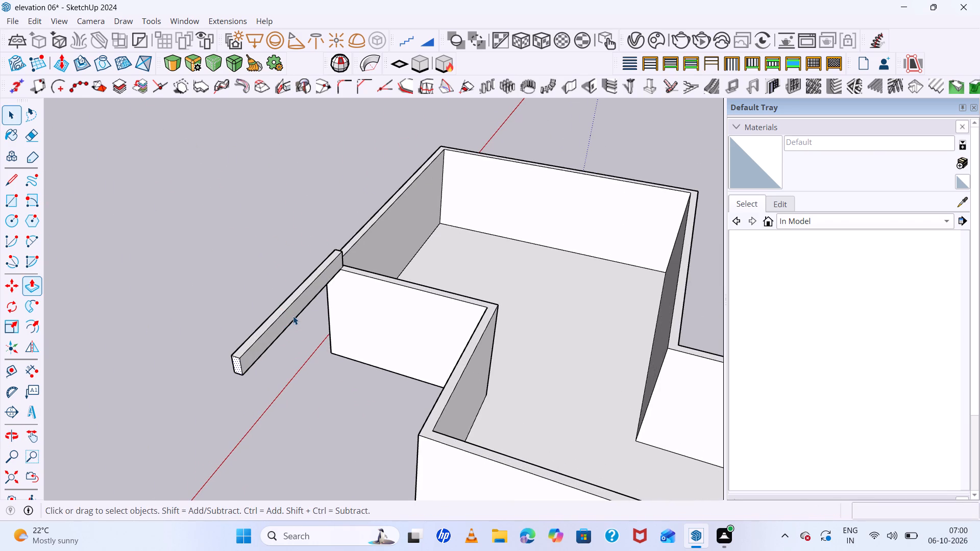
left_click(292, 314)
key("p")
double_click(292, 313)
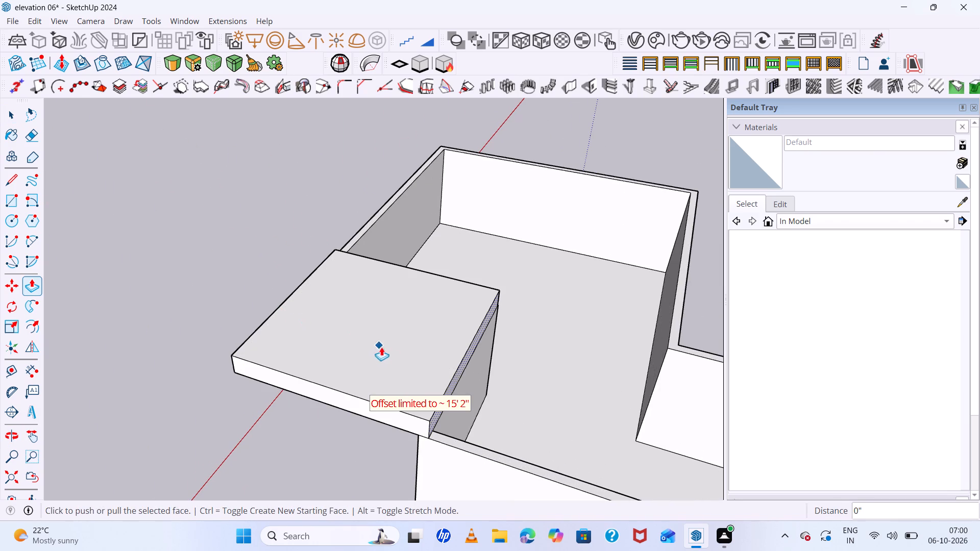
Push/Pull the slab's end face 30' 9" across the projecting room to its far outer wall.
scroll(452, 306, "down", 6)
scroll(485, 321, "up", 1)
middle_click_drag(485, 320, 409, 220)
key("space")
scroll(443, 305, "up", 2)
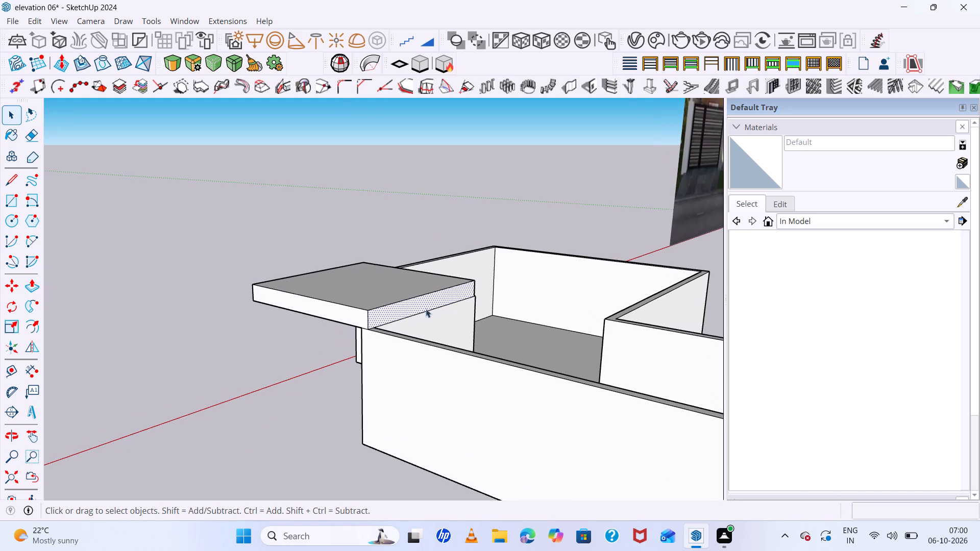
key("p")
left_click(414, 305)
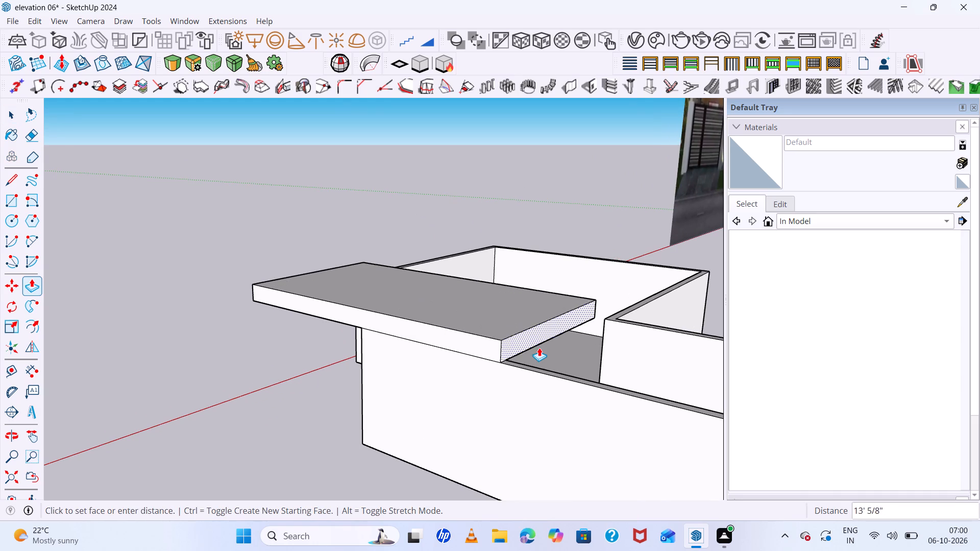
scroll(539, 347, "down", 6)
left_click(640, 381)
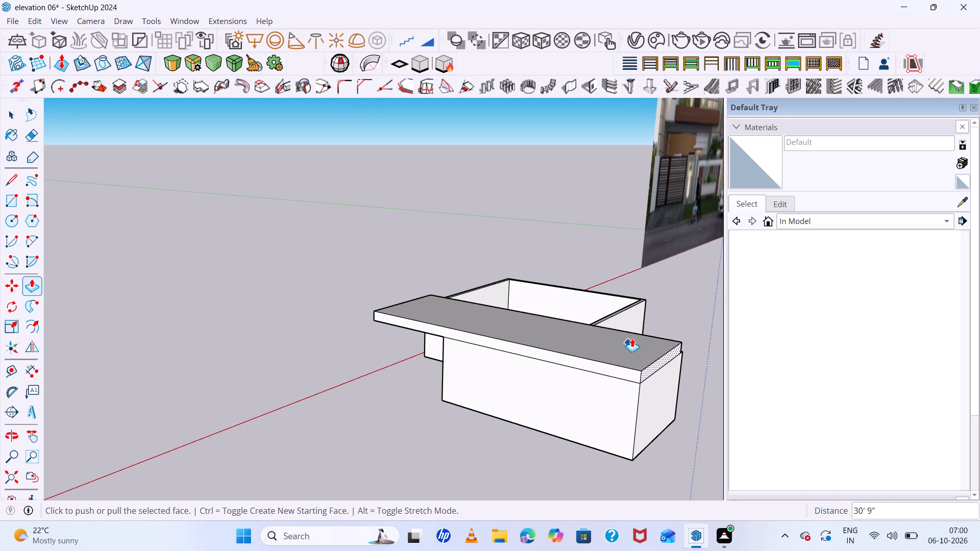
Push/Pull the slab's long side face about 2 13/16" towards the larger room, flush with the wall's inner face.
middle_click_drag(608, 350, 157, 346)
middle_click(157, 346)
scroll(409, 349, "up", 4)
key("space")
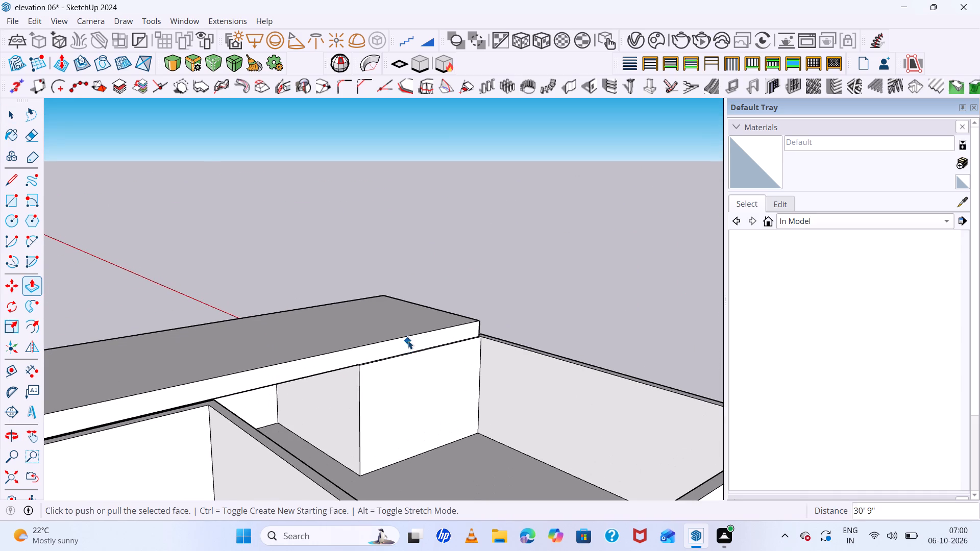
left_click(408, 339)
key("p")
left_click_drag(407, 339, 423, 345)
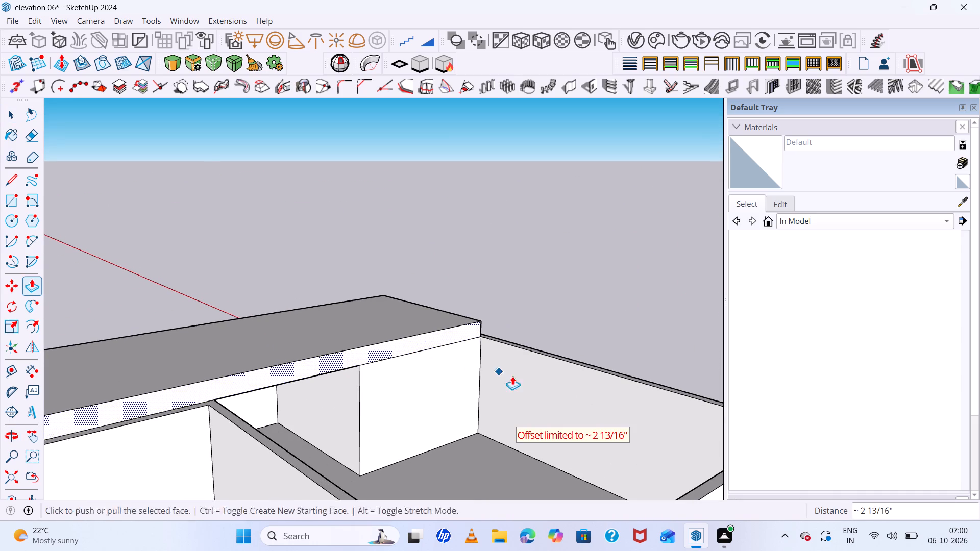
left_click(455, 334)
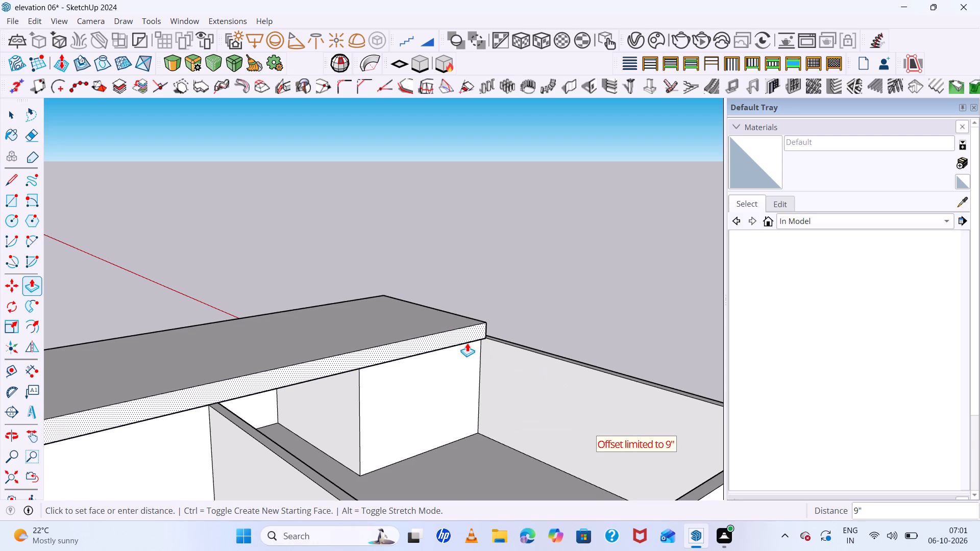
key("ctrl+z")
left_click(457, 333)
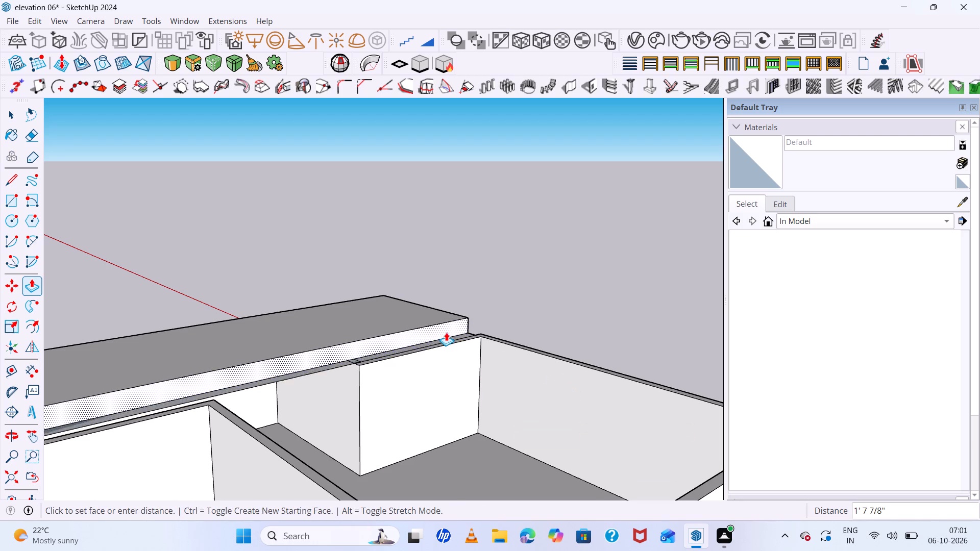
left_click(469, 342)
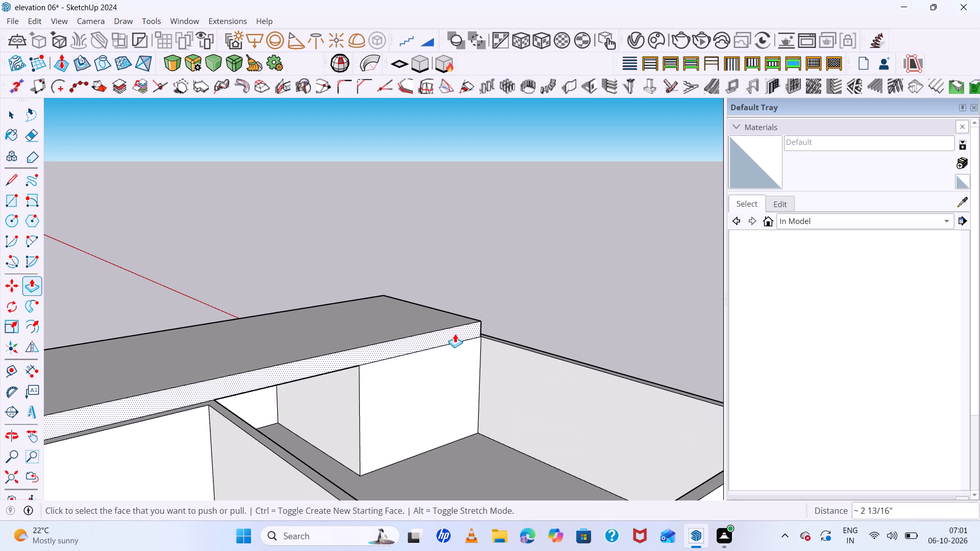
Push/Pull the slab's long side face a further 9" towards the back of the larger room.
left_click(455, 334)
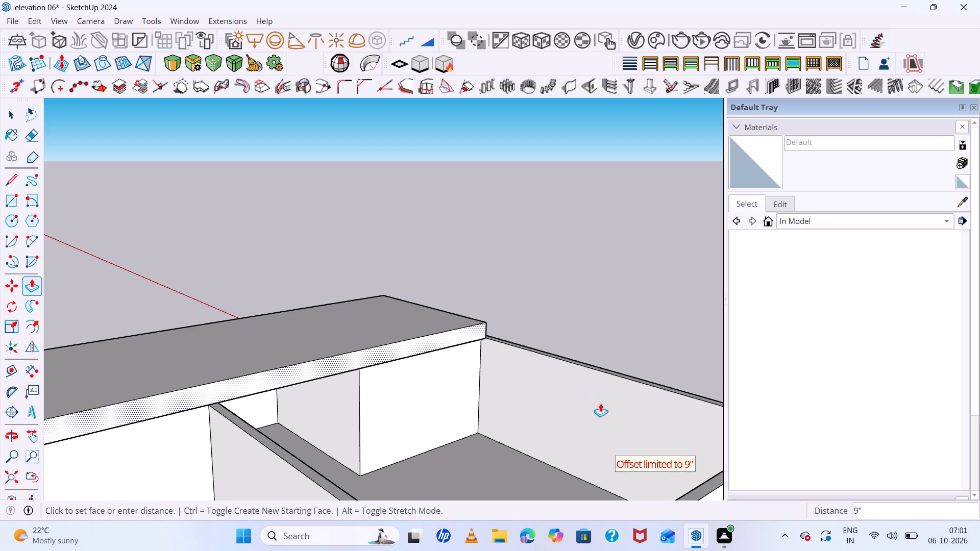
scroll(540, 372, "down", 7)
middle_click_drag(545, 378, 364, 410)
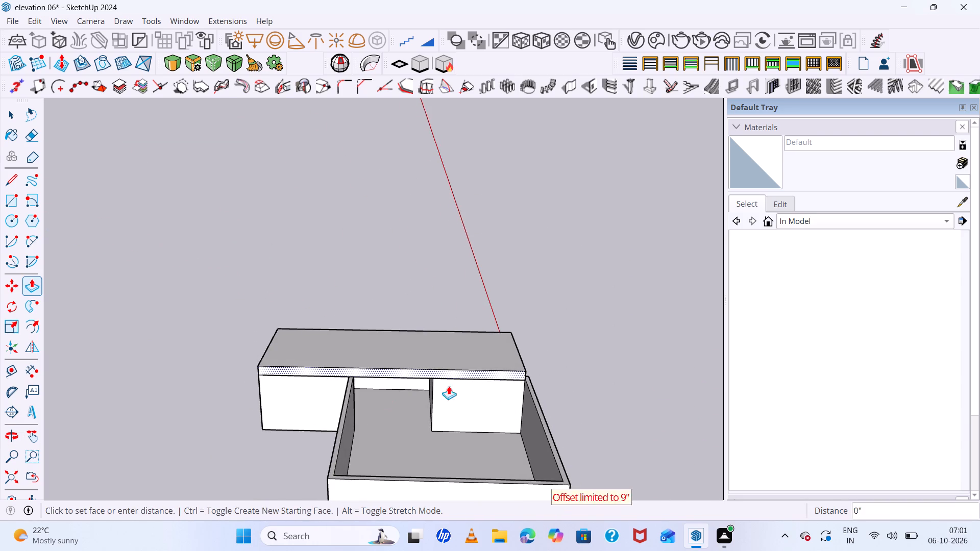
key("space")
left_click(499, 371)
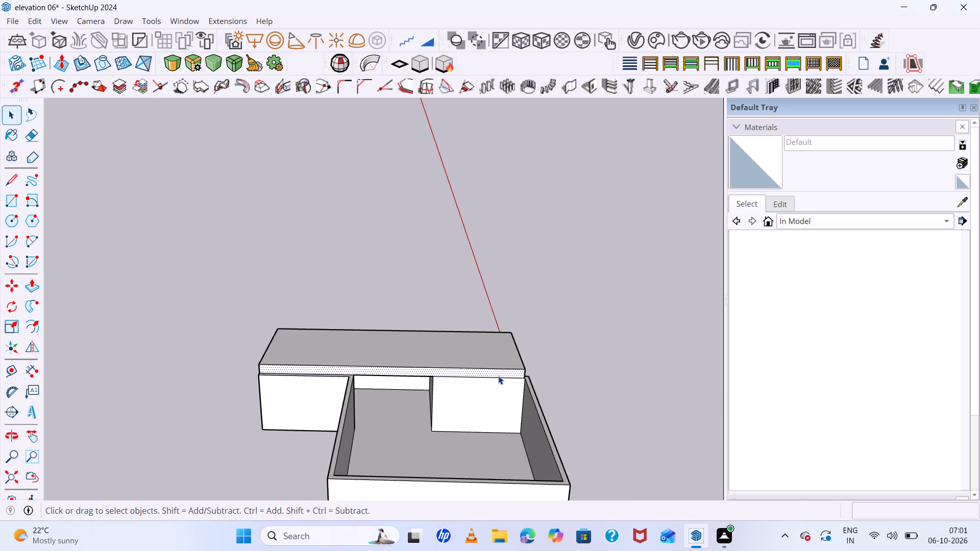
key("p")
left_click(499, 375)
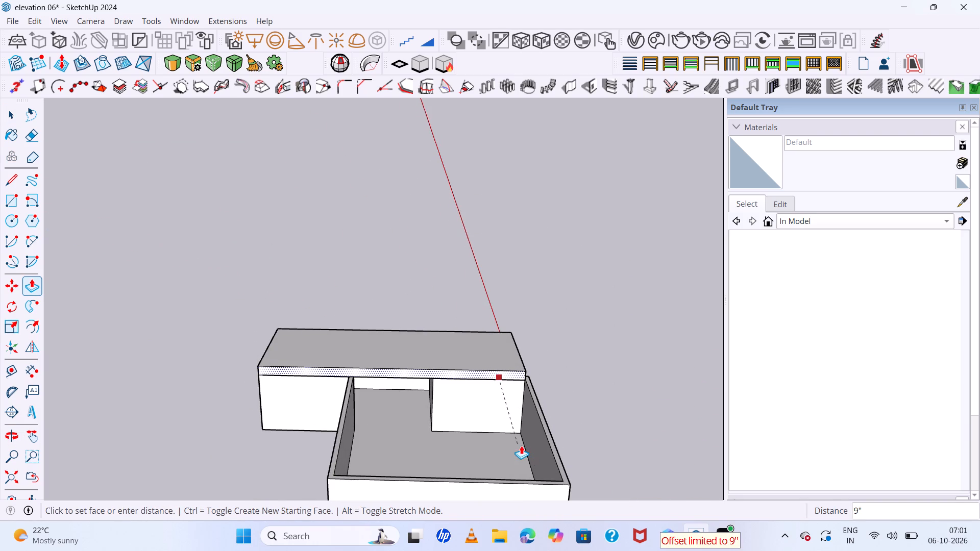
left_click(521, 445)
Push/Pull the slab's long side face 30' over the larger room to the corner of its back wall.
left_click(505, 376)
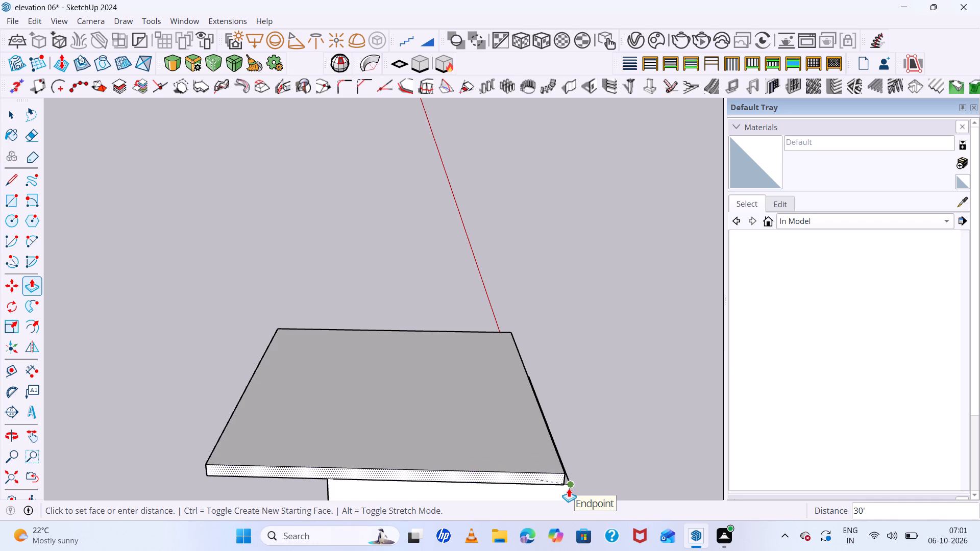
left_click(569, 488)
Push/Pull the slab's end face about 10 1/8" outward, flush with the larger room's outer side wall.
middle_click_drag(566, 416, 374, 359)
middle_click(374, 359)
scroll(474, 417, "up", 6)
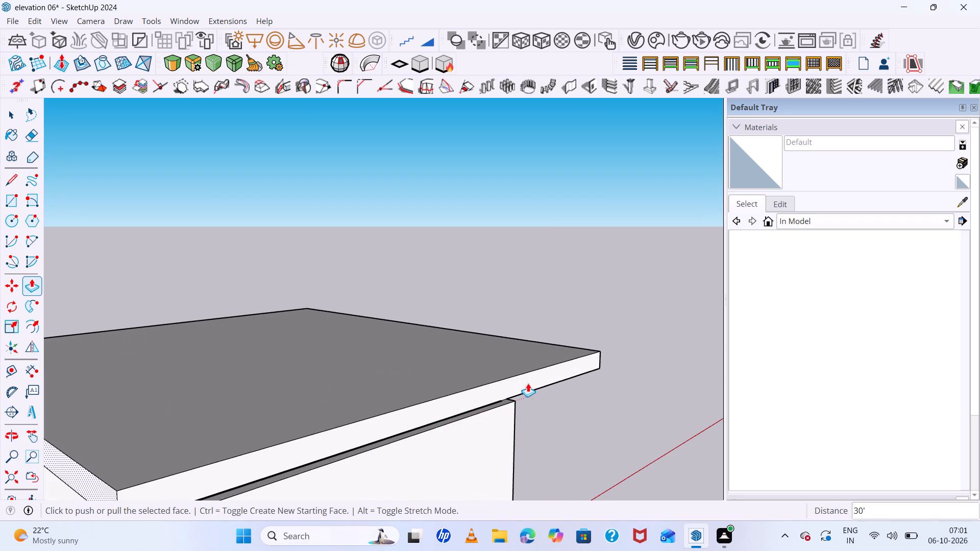
key("space")
left_click(486, 392)
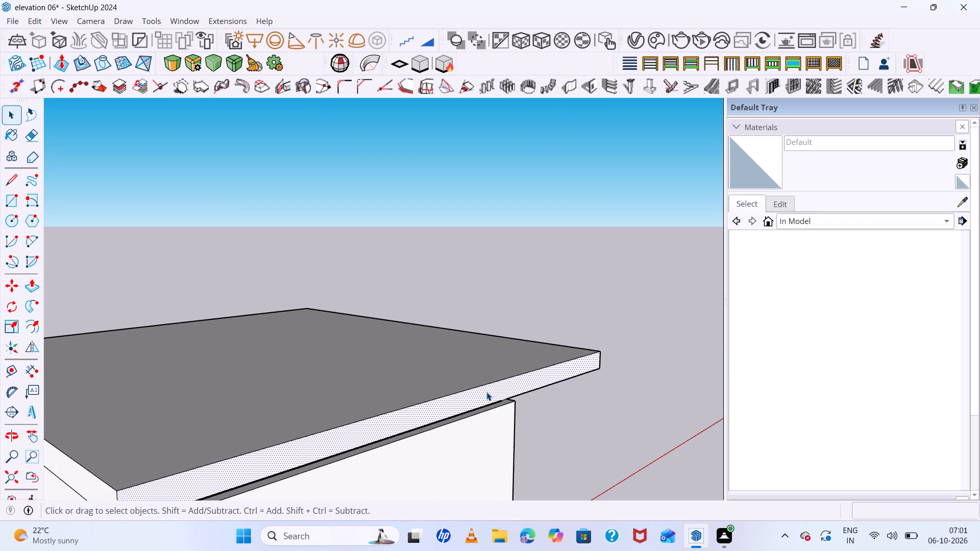
key("p")
left_click(486, 392)
left_click(507, 407)
Push/Pull the slab's top face down 1' 2 13/16" to thin the roof slab.
scroll(481, 340, "down", 2)
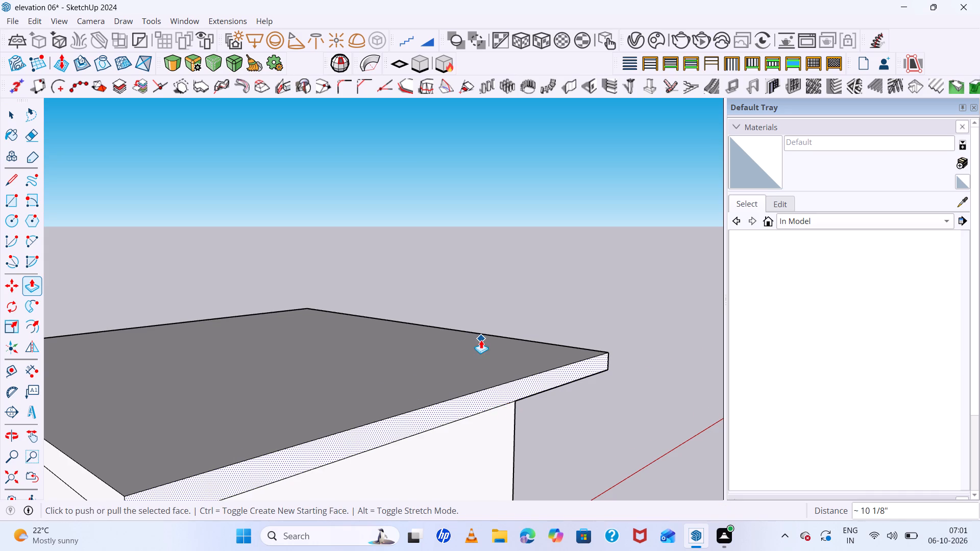
scroll(481, 340, "down", 12)
middle_click_drag(468, 347, 705, 373)
middle_click_drag(389, 356, 612, 322)
middle_click(612, 321)
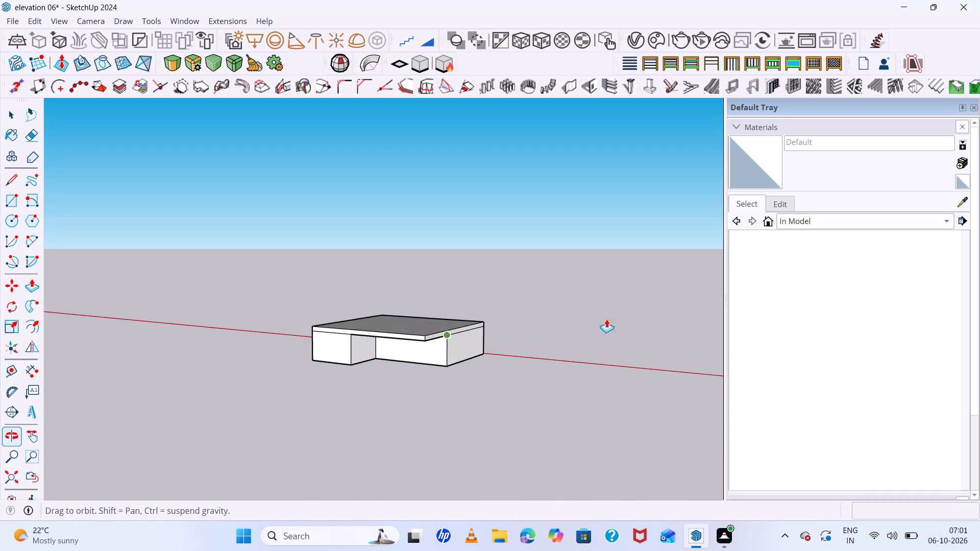
scroll(412, 350, "up", 7)
middle_click_drag(372, 344, 485, 294)
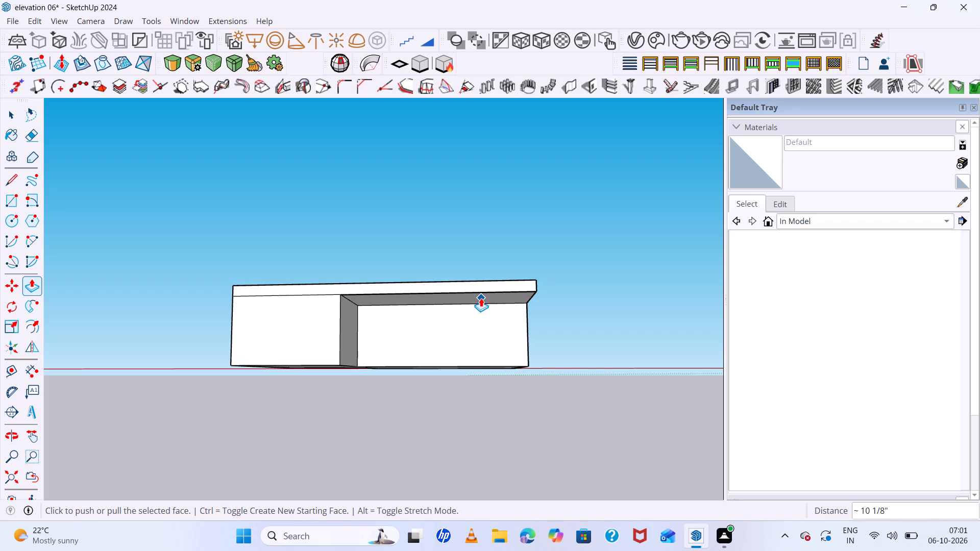
scroll(480, 298, "down", 2)
middle_click_drag(494, 314, 447, 295)
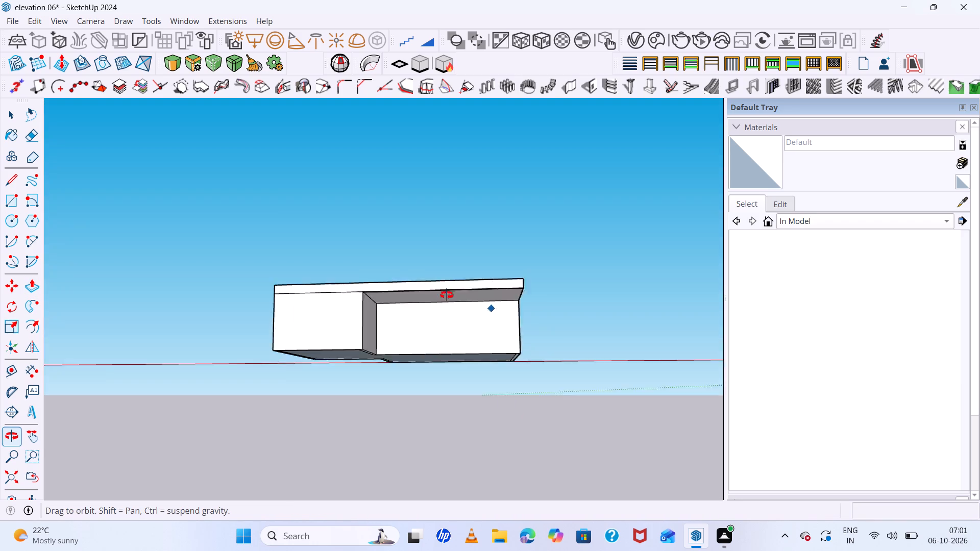
middle_click_drag(447, 295, 414, 315)
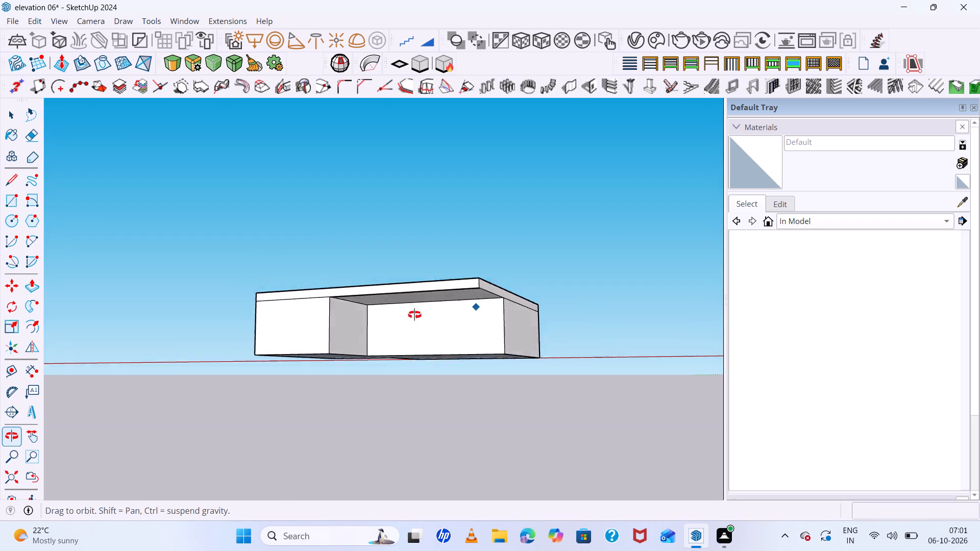
middle_click_drag(414, 315, 440, 380)
scroll(409, 302, "up", 5)
key("space")
left_click(409, 296)
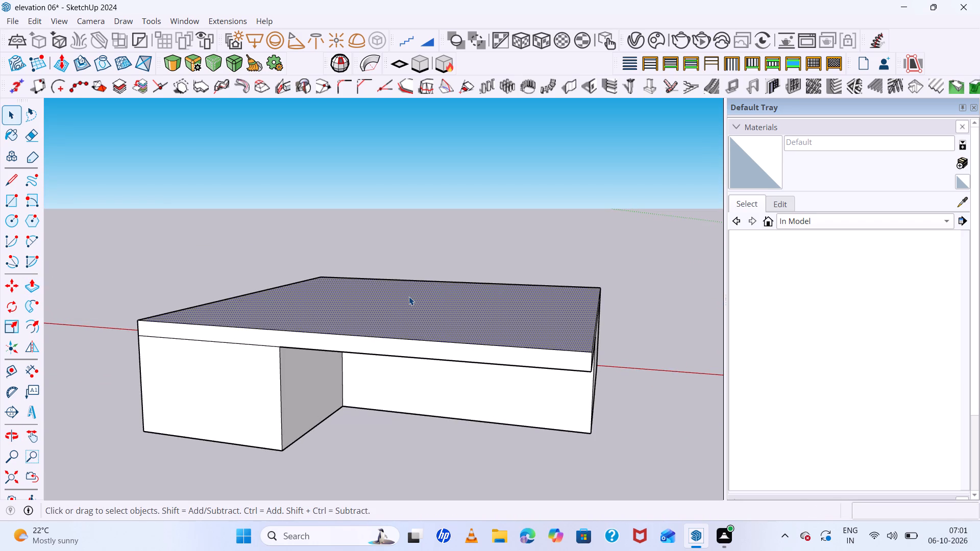
key("p")
left_click(409, 296)
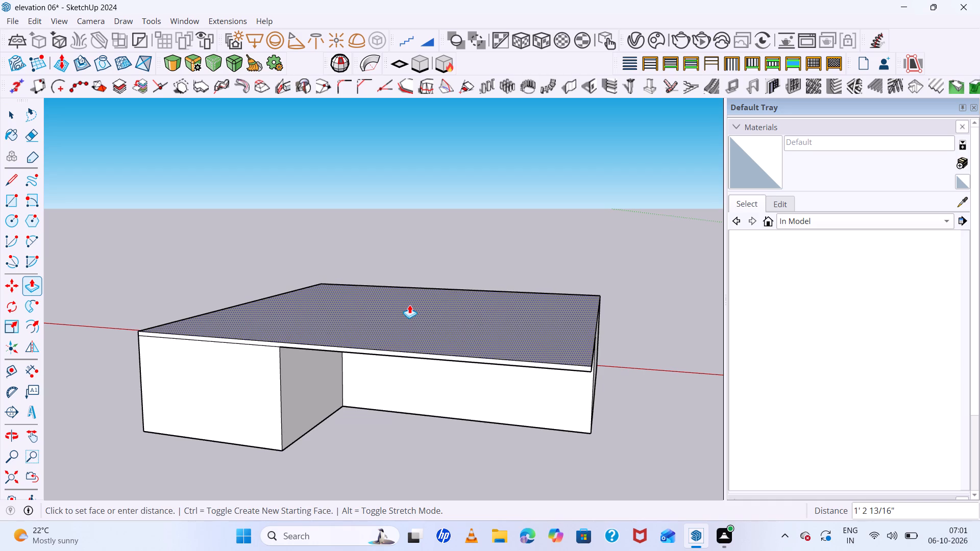
left_click(409, 305)
Draw a vertical line across the slab's front edge face, directly above the projecting room's inner front corner.
middle_click_drag(426, 333, 447, 331)
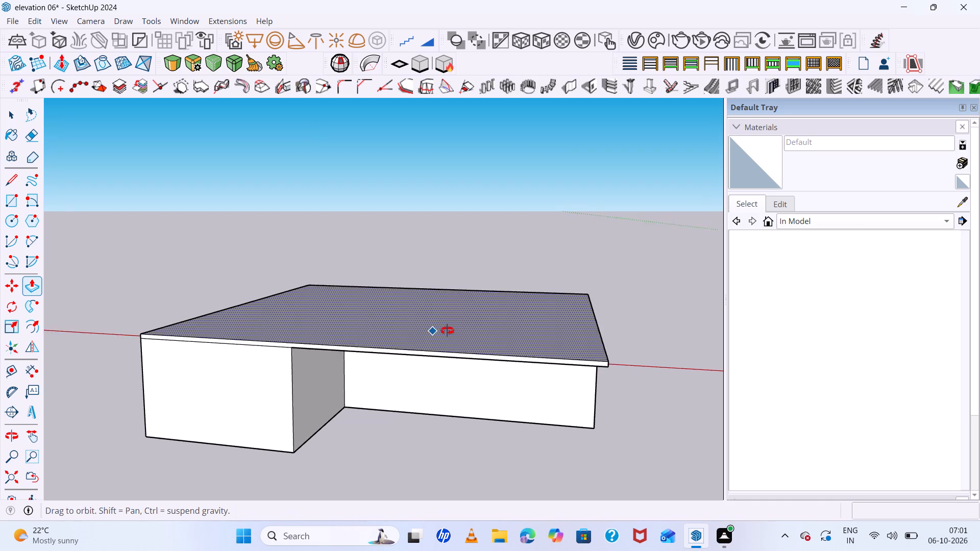
middle_click_drag(447, 331, 442, 300)
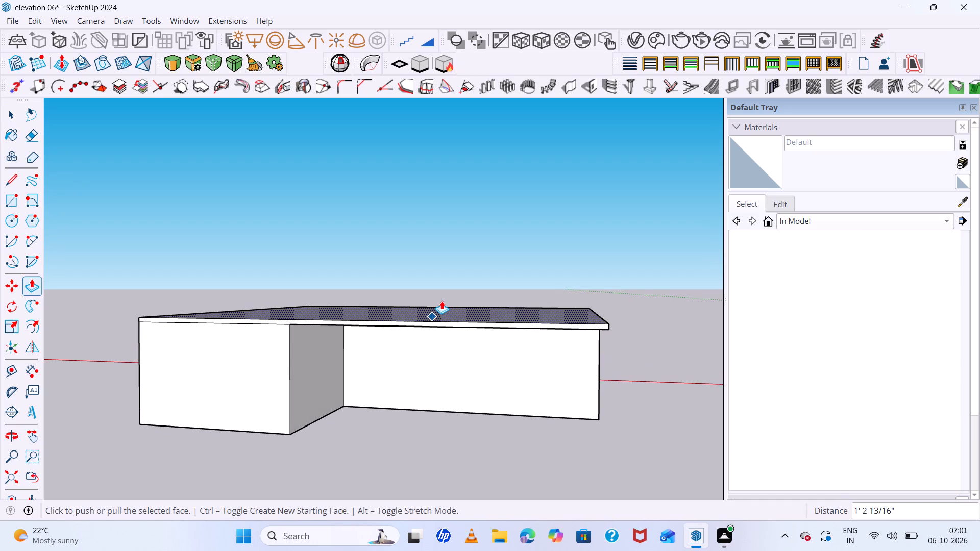
scroll(442, 300, "up", 4)
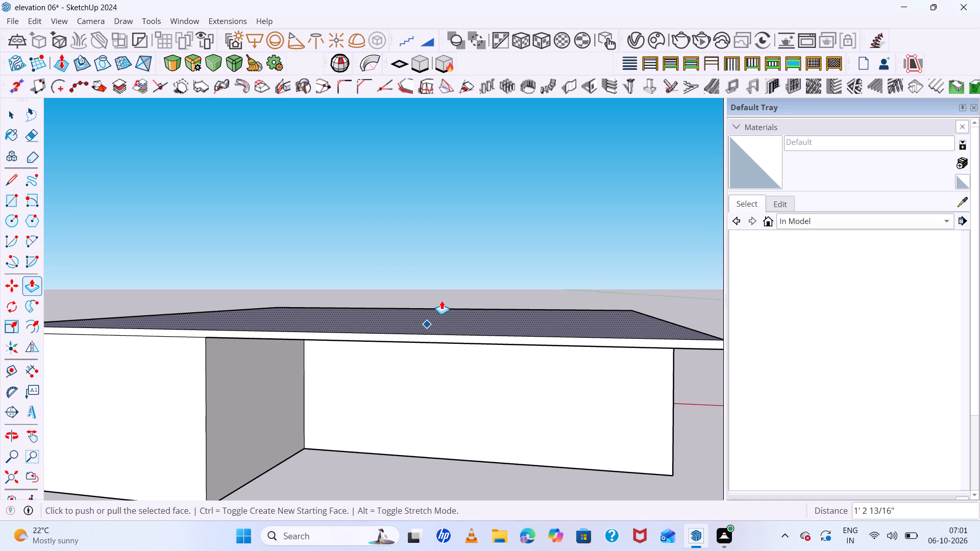
scroll(429, 289, "down", 5)
middle_click_drag(460, 334, 560, 285)
middle_click_drag(557, 283, 510, 267)
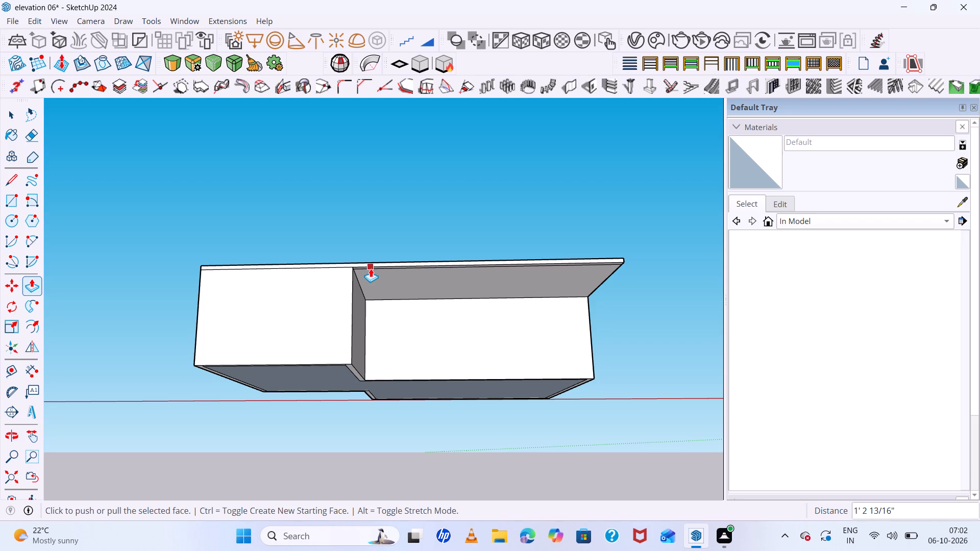
scroll(358, 256, "down", 3)
scroll(359, 260, "up", 12)
key("space")
key("l")
scroll(338, 266, "up", 6)
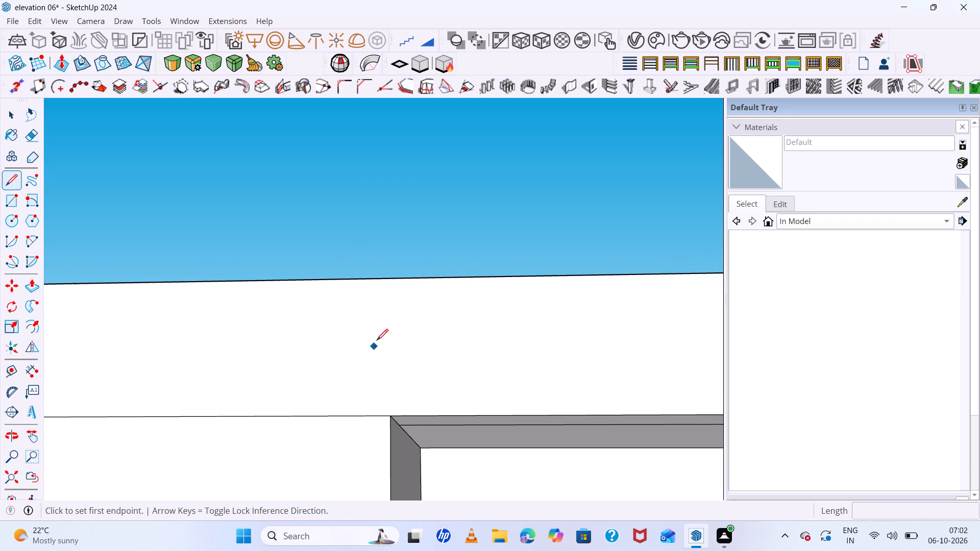
left_click(391, 414)
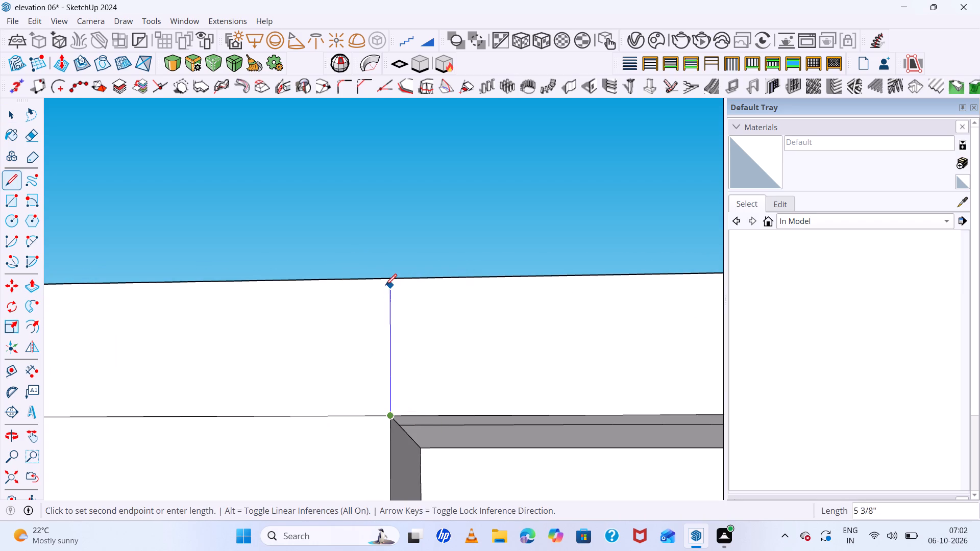
left_click(389, 279)
Draw a vertical line across the slab's side edge face, directly above the larger room's outer front corner.
scroll(340, 254, "down", 16)
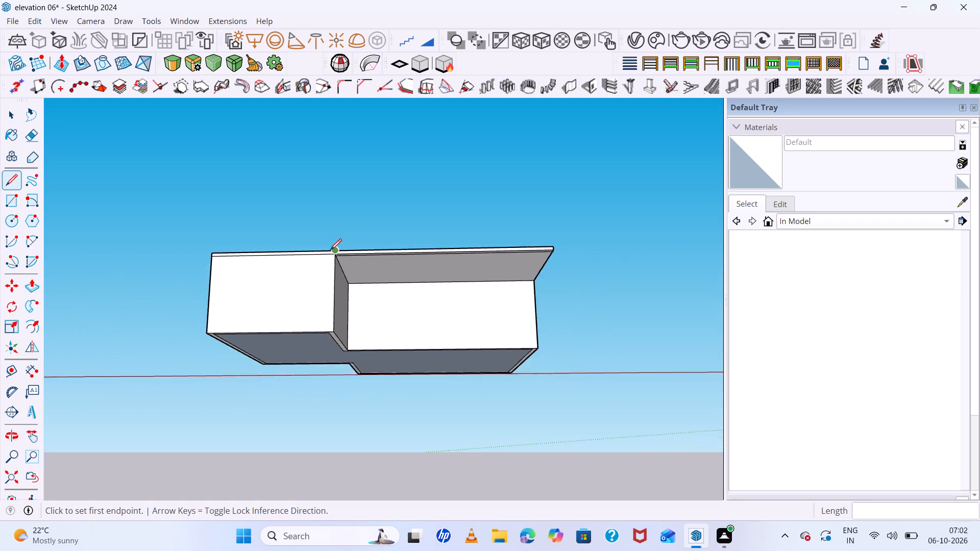
scroll(330, 250, "down", 2)
middle_click_drag(407, 271, 319, 321)
middle_click(317, 321)
scroll(424, 287, "down", 6)
middle_click_drag(443, 291, 336, 313)
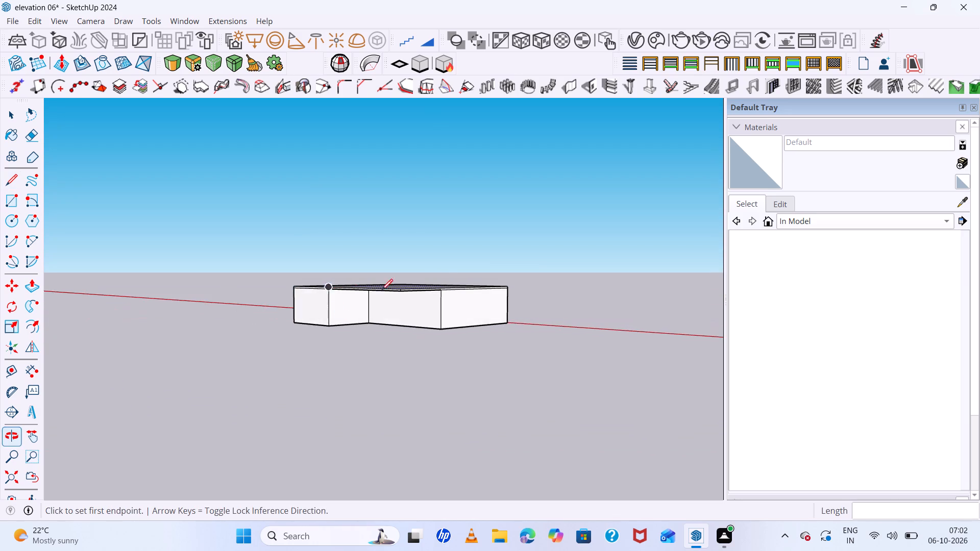
scroll(442, 283, "up", 20)
scroll(427, 290, "up", 3)
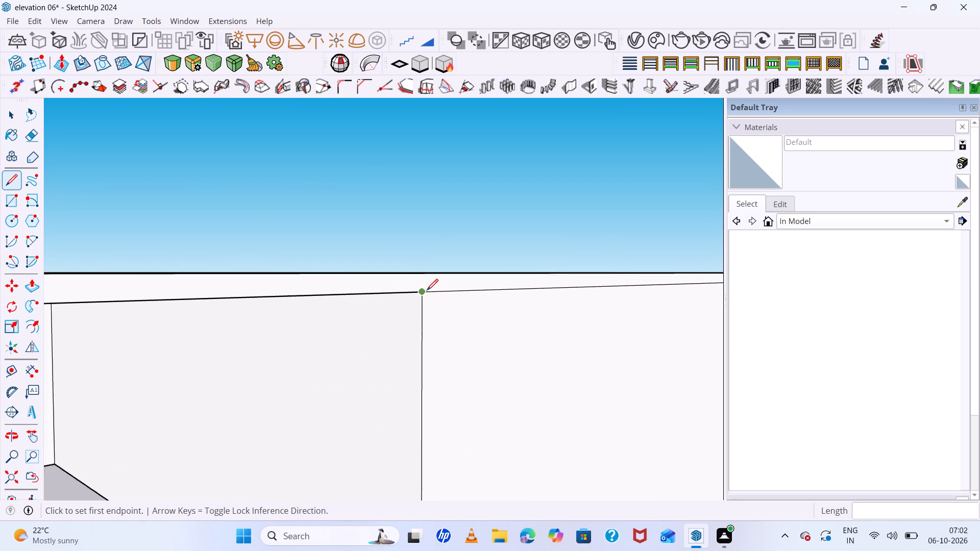
scroll(427, 290, "up", 3)
left_click(420, 291)
left_click(422, 267)
Draw a 47' 6" line across the slab's top from above the projecting room's corner to the back edge.
scroll(422, 266, "down", 5)
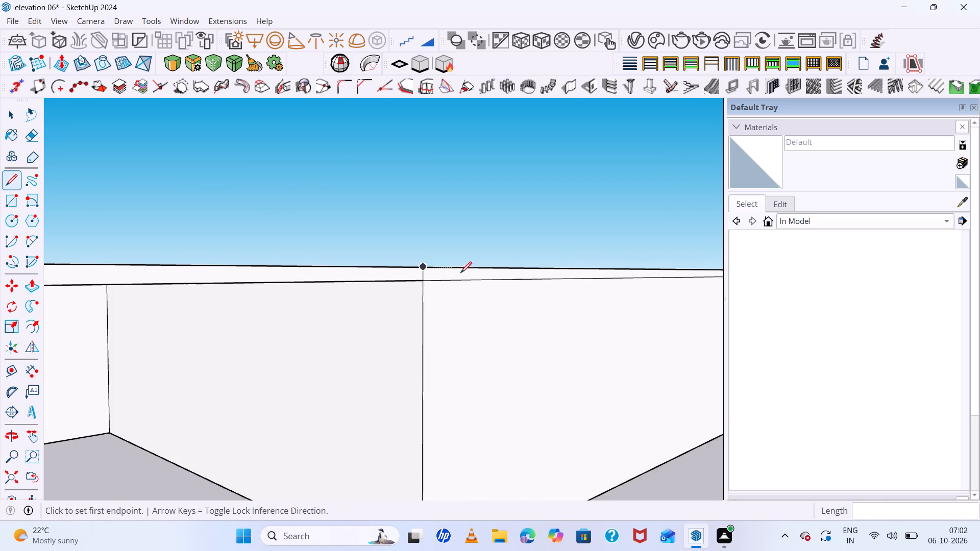
scroll(460, 273, "down", 13)
middle_click_drag(456, 294, 543, 380)
middle_click(542, 381)
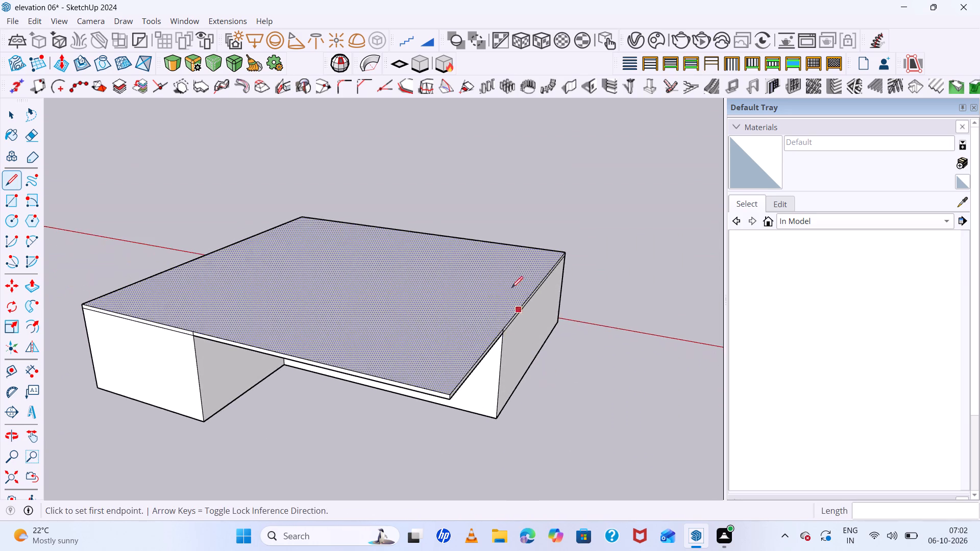
scroll(504, 268, "down", 6)
middle_click_drag(504, 268, 469, 360)
scroll(335, 333, "up", 6)
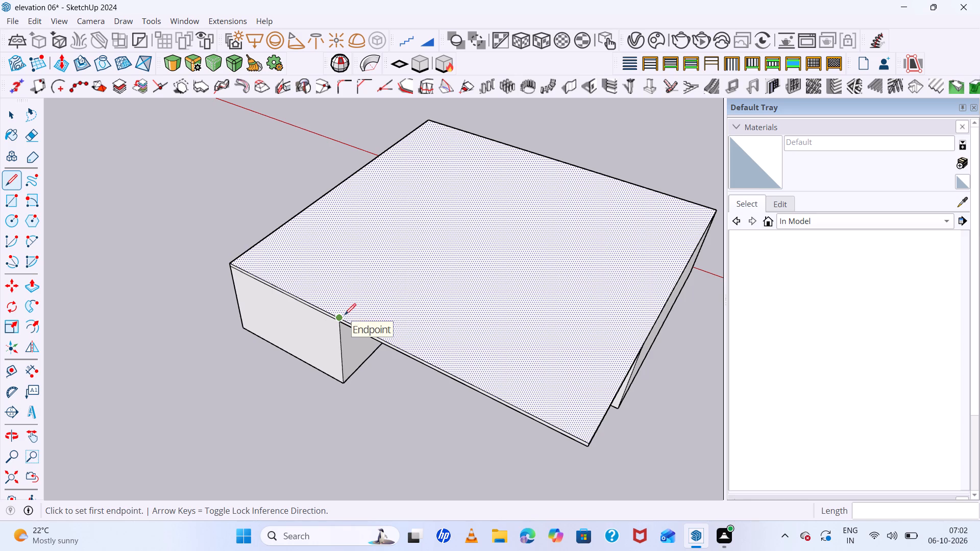
left_click(344, 317)
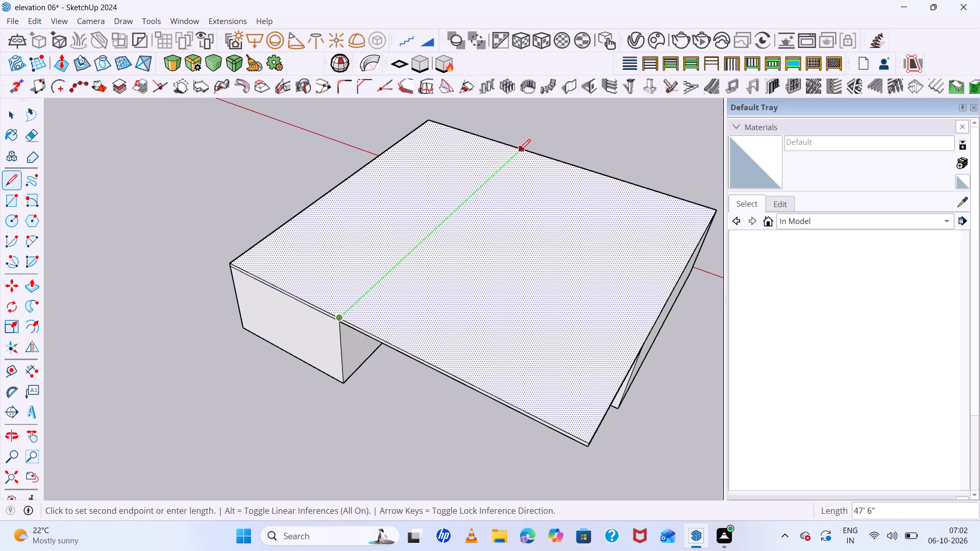
left_click(519, 150)
Draw a line about 30' long across the slab's top from above the larger room's front corner to the dividing line.
scroll(393, 237, "down", 8)
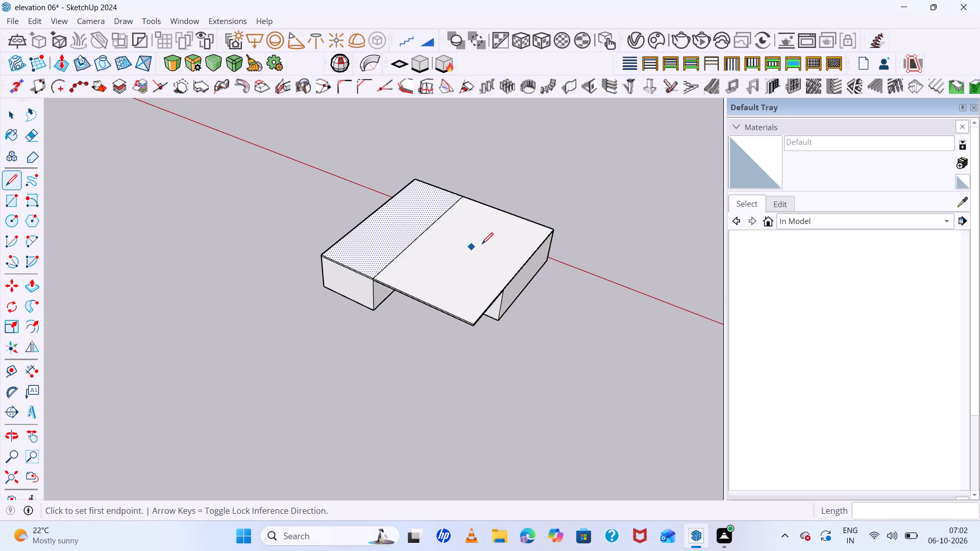
middle_click(507, 294)
scroll(506, 293, "up", 17)
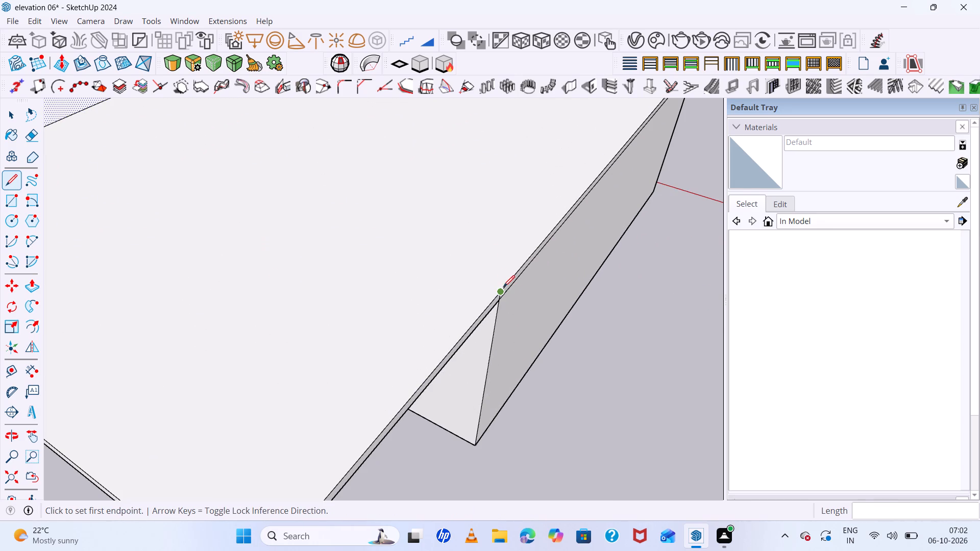
left_click(501, 288)
scroll(328, 180, "down", 6)
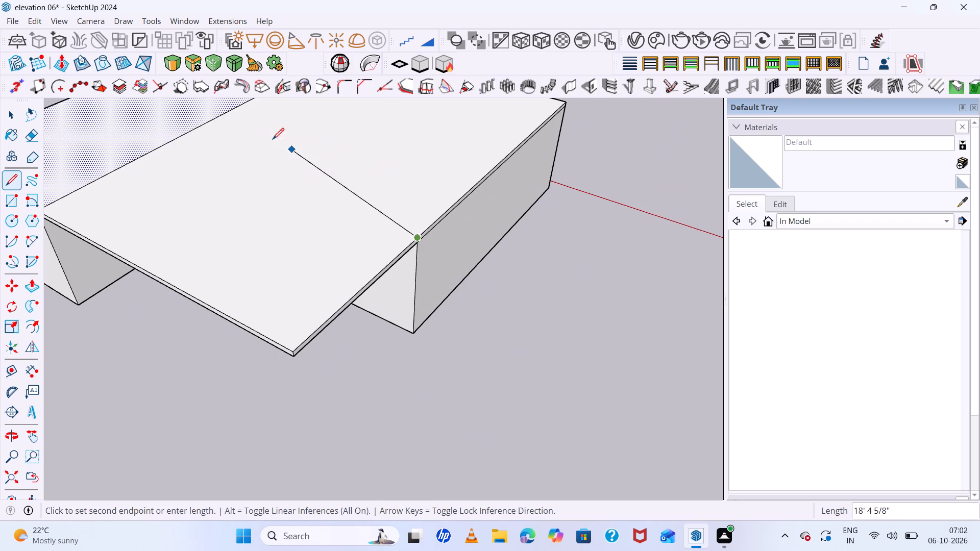
left_click(182, 137)
Select the portion of the slab's top face that covers the larger room.
scroll(351, 198, "down", 11)
middle_click_drag(387, 221, 502, 236)
scroll(496, 226, "down", 6)
middle_click_drag(433, 193, 442, 274)
key("space")
left_click(377, 238)
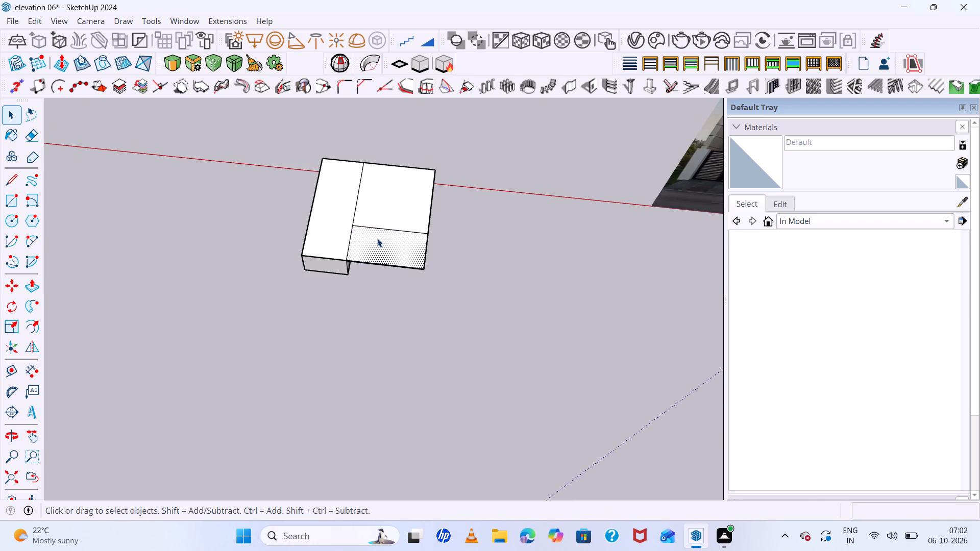
left_click(392, 210)
Examine the divided roof slab from above and the building's position relative to the reference image.
middle_click_drag(420, 246, 423, 224)
middle_click(423, 224)
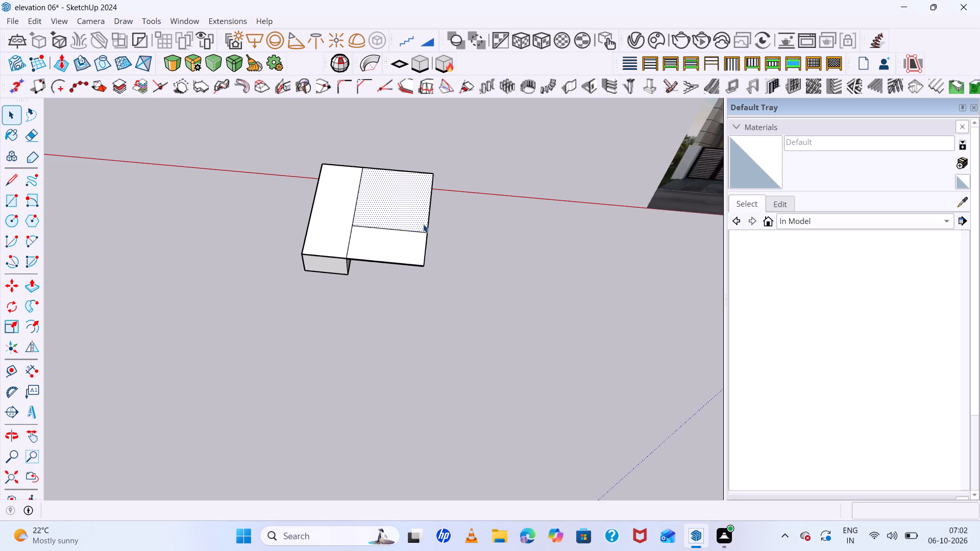
middle_click_drag(415, 216, 457, 363)
scroll(418, 192, "down", 6)
middle_click_drag(429, 231, 444, 299)
scroll(398, 197, "up", 3)
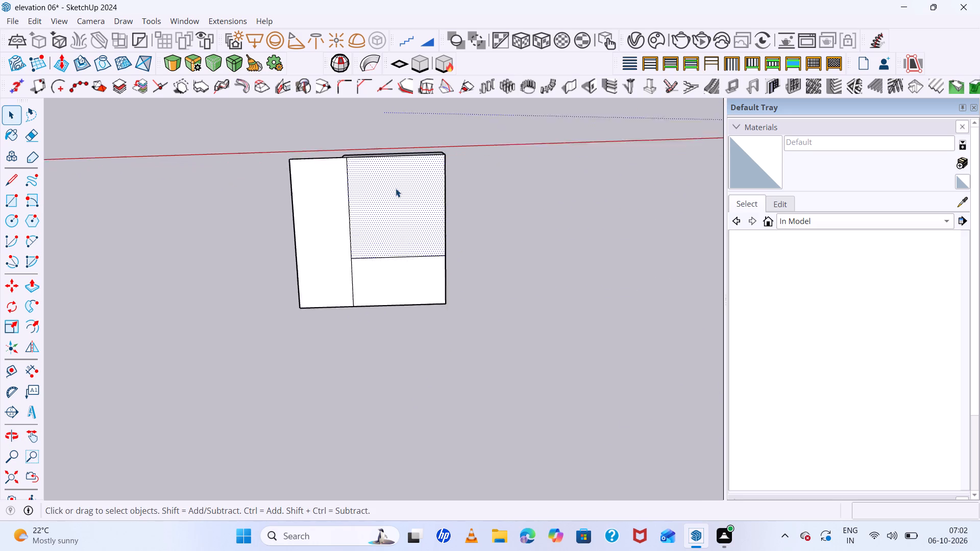
scroll(396, 188, "up", 9)
middle_click_drag(396, 221, 188, 201)
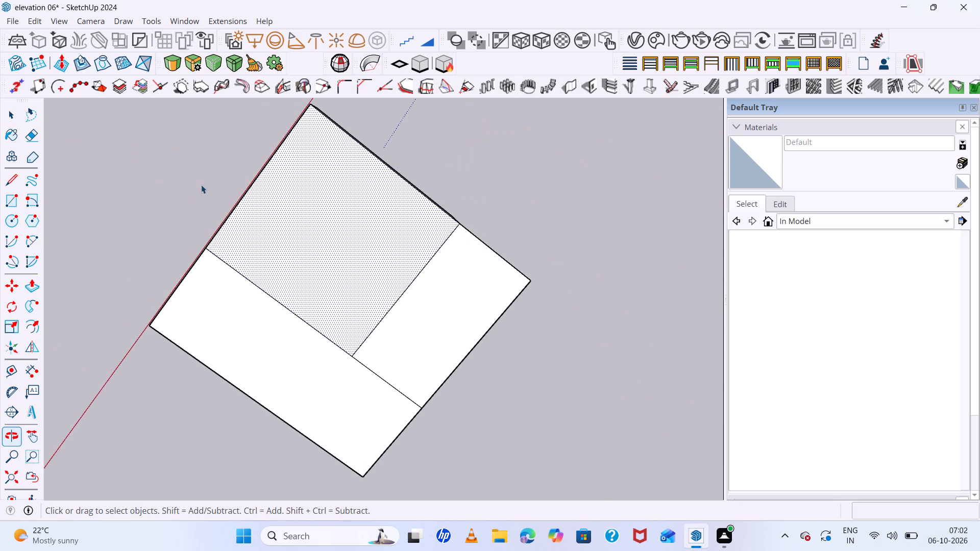
scroll(203, 182, "down", 10)
middle_click_drag(276, 259, 144, 228)
scroll(262, 164, "down", 2)
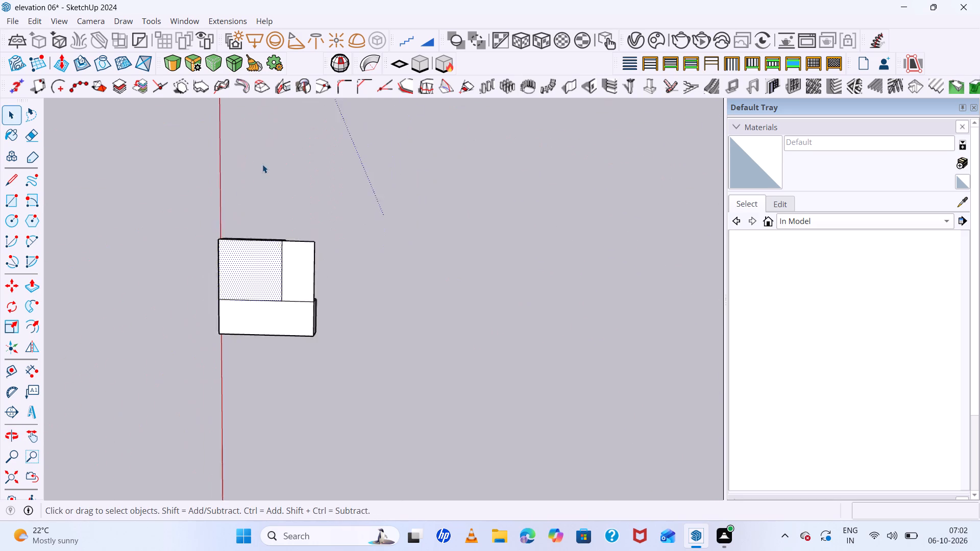
scroll(262, 164, "down", 11)
scroll(260, 245, "up", 1)
middle_click_drag(274, 262, 165, 236)
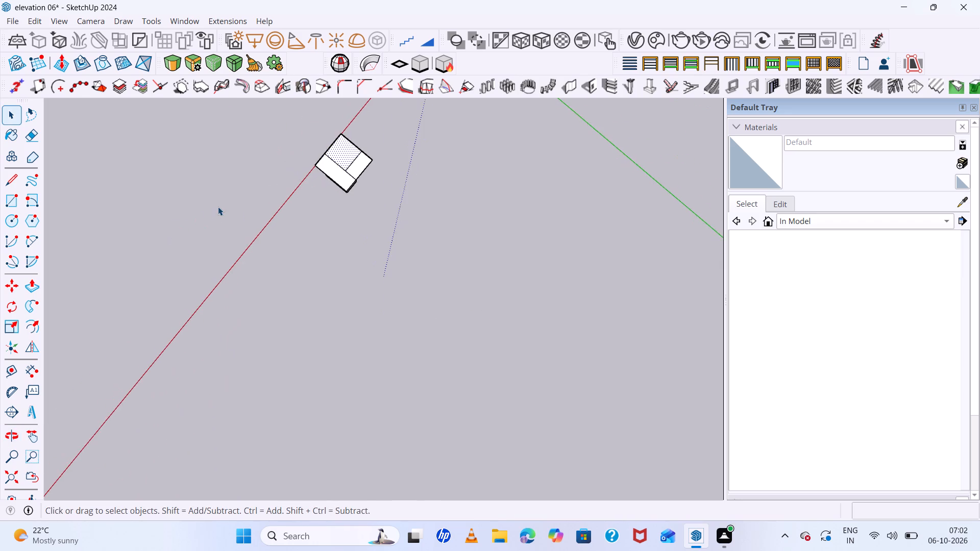
scroll(218, 206, "down", 5)
middle_click_drag(232, 239, 501, 195)
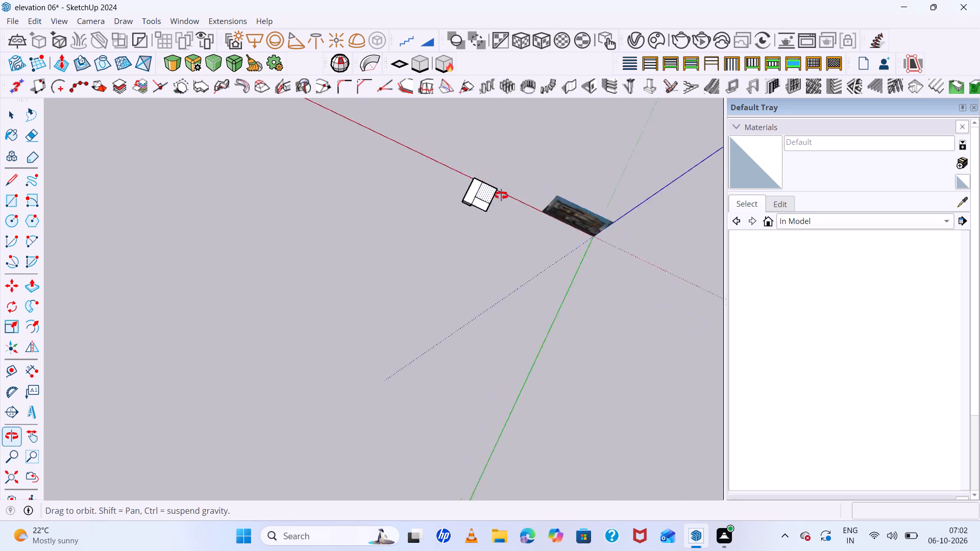
middle_click_drag(501, 195, 223, 128)
middle_click_drag(597, 293, 216, 240)
scroll(421, 234, "down", 7)
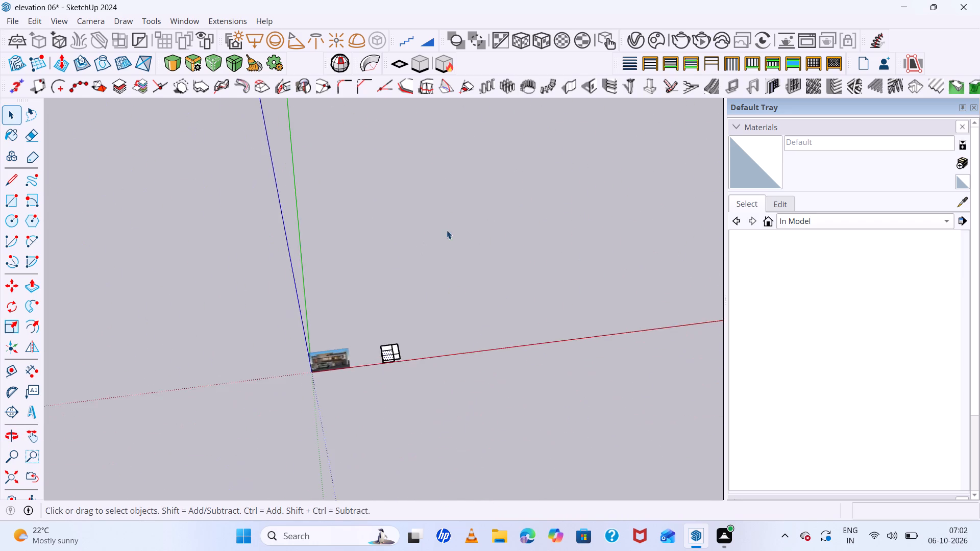
scroll(447, 230, "down", 6)
scroll(415, 333, "up", 11)
middle_click_drag(447, 287, 426, 390)
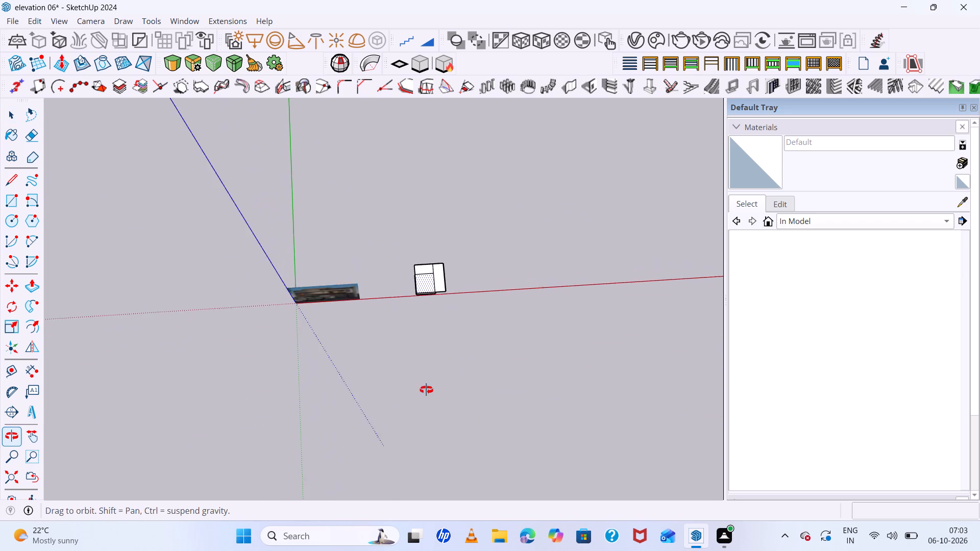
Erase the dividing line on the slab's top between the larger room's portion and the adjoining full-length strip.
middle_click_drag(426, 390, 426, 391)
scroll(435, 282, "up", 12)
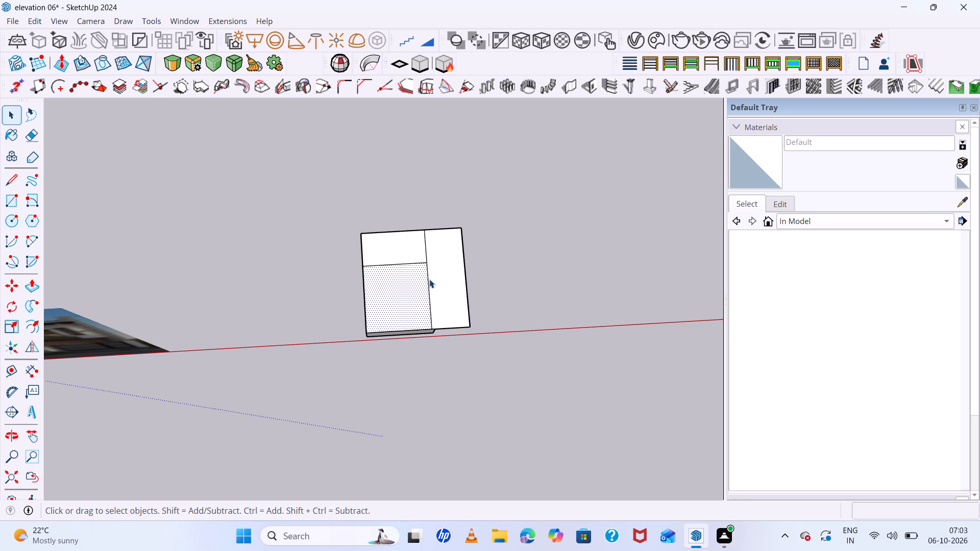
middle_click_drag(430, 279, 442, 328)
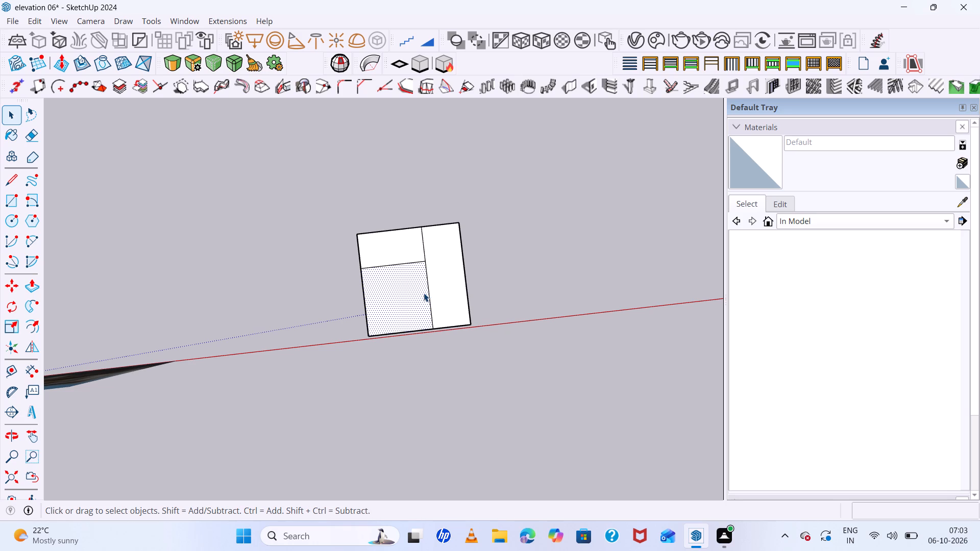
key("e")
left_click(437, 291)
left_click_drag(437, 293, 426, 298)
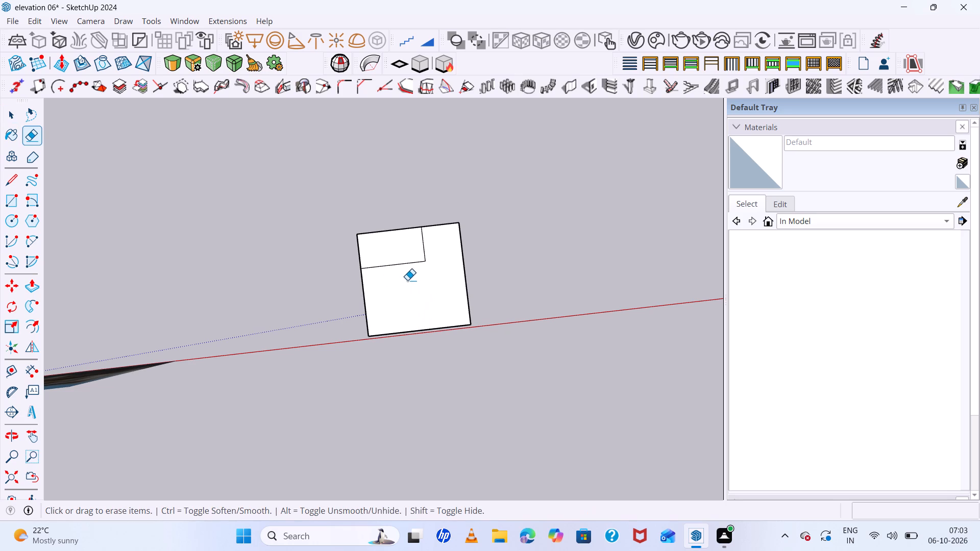
Examine the roof slab and the walls beneath its overhang from above, below and all sides.
scroll(388, 280, "down", 6)
middle_click_drag(384, 292, 127, 189)
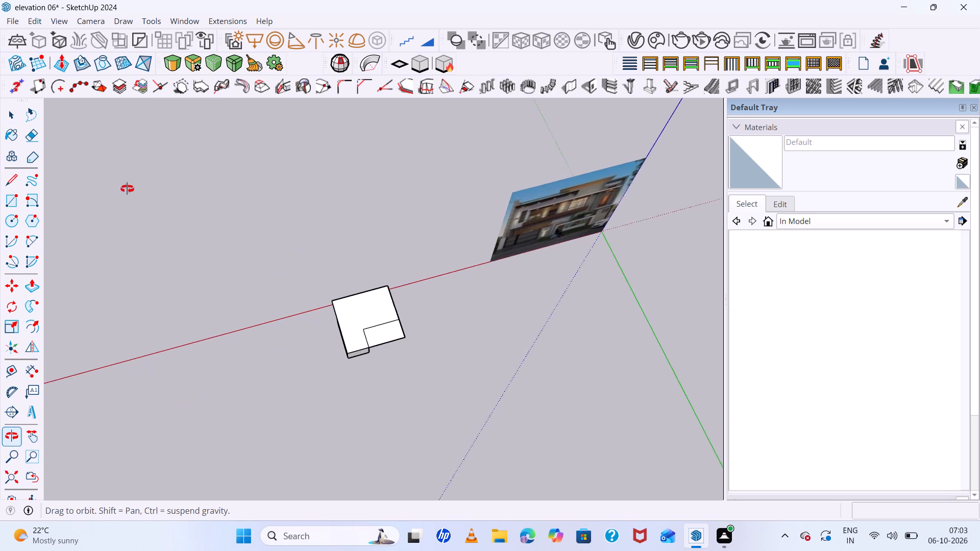
middle_click_drag(127, 189, 123, 101)
scroll(375, 356, "up", 7)
middle_click_drag(376, 333, 357, 184)
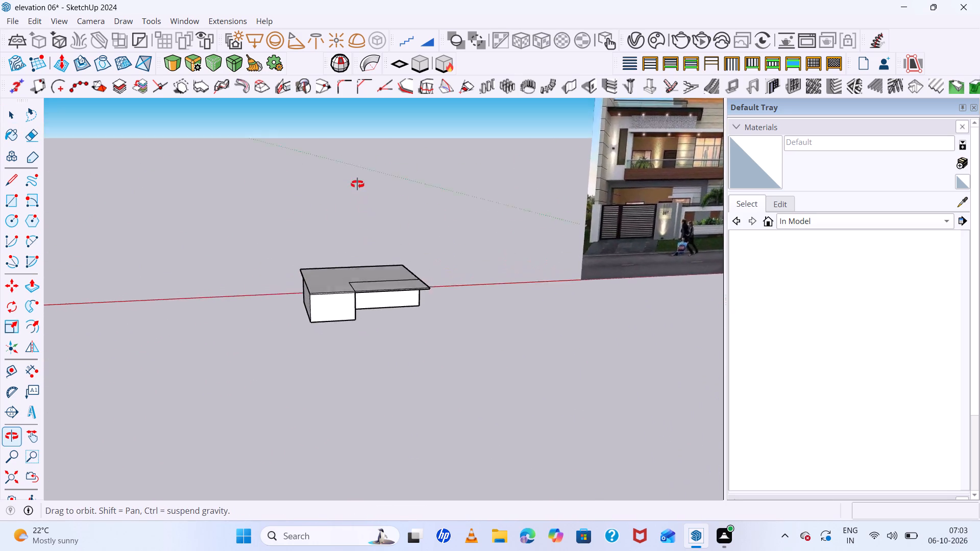
middle_click_drag(357, 184, 354, 160)
scroll(414, 296, "up", 5)
middle_click_drag(377, 304, 719, 375)
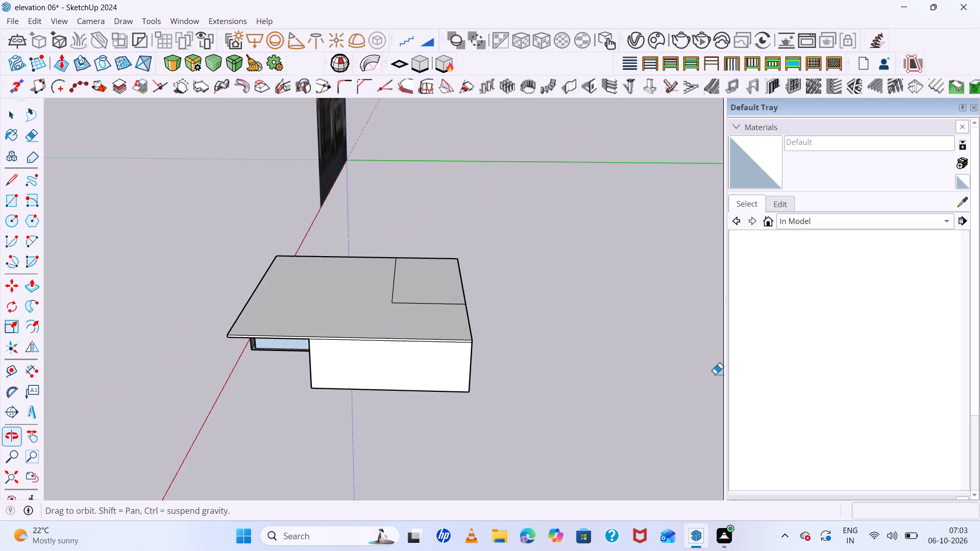
middle_click_drag(327, 335, 509, 168)
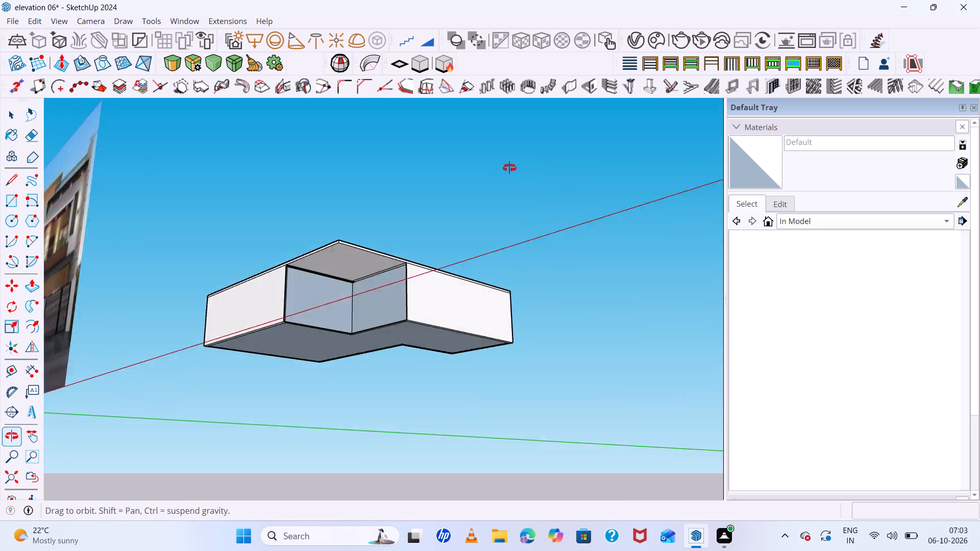
middle_click_drag(509, 168, 368, 190)
scroll(282, 301, "up", 5)
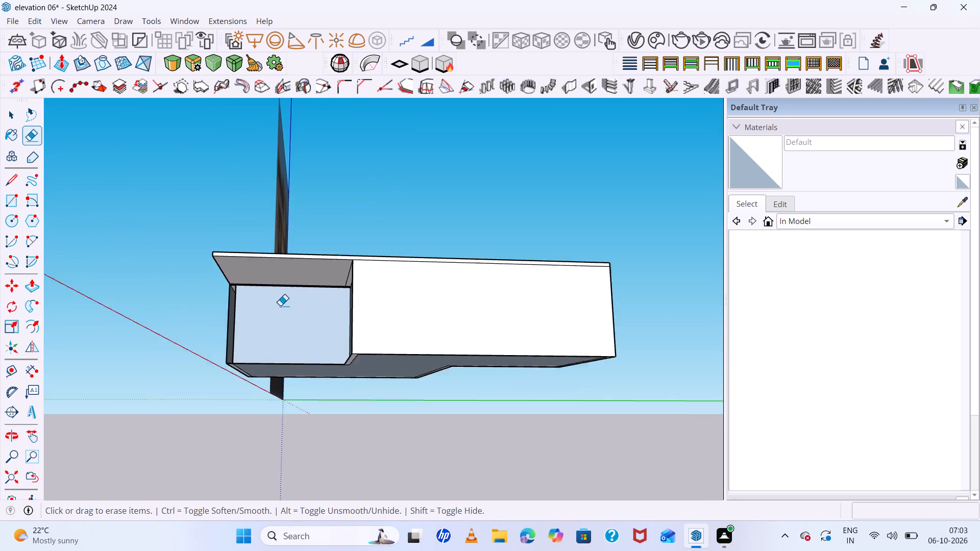
middle_click_drag(283, 321, 474, 435)
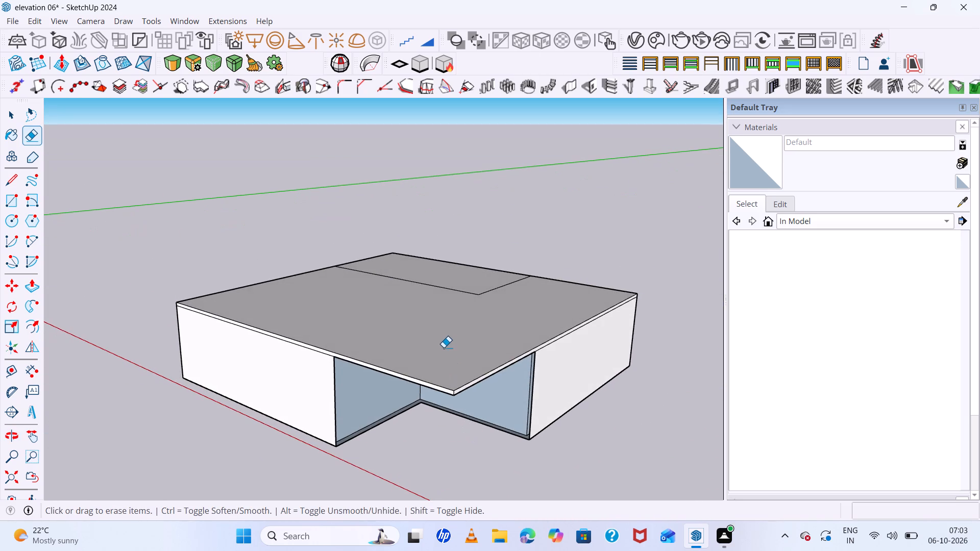
middle_click_drag(446, 346, 469, 348)
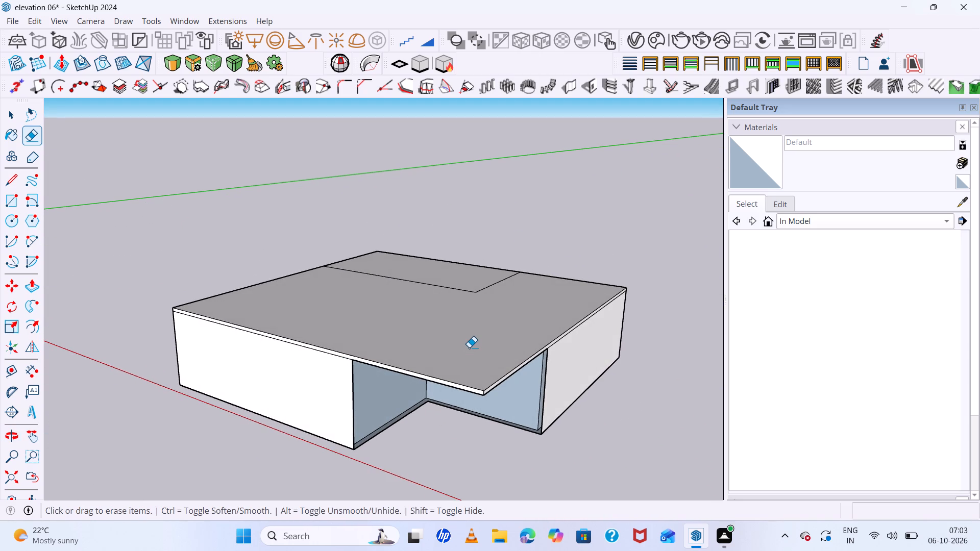
Undo the line erasure and both dividing lines drawn on the slab's top.
key("ctrl+z")
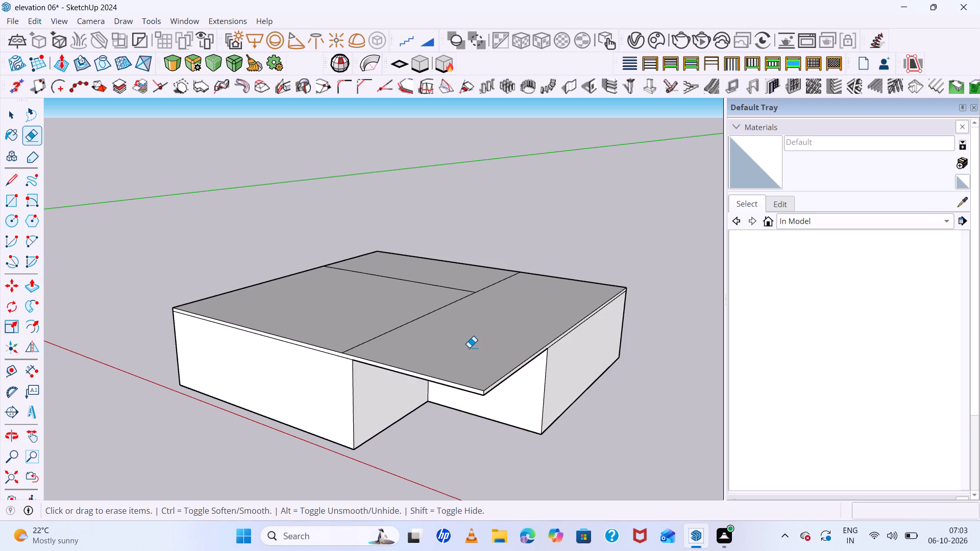
key("ctrl+z")
key("ctrl+z")
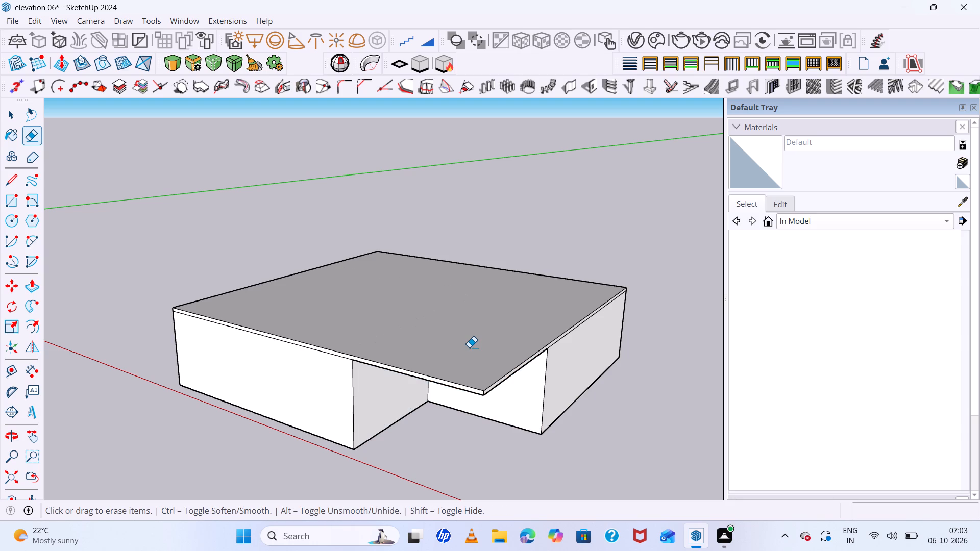
scroll(466, 338, "down", 6)
middle_click_drag(494, 378, 552, 455)
key("space")
left_click(560, 386)
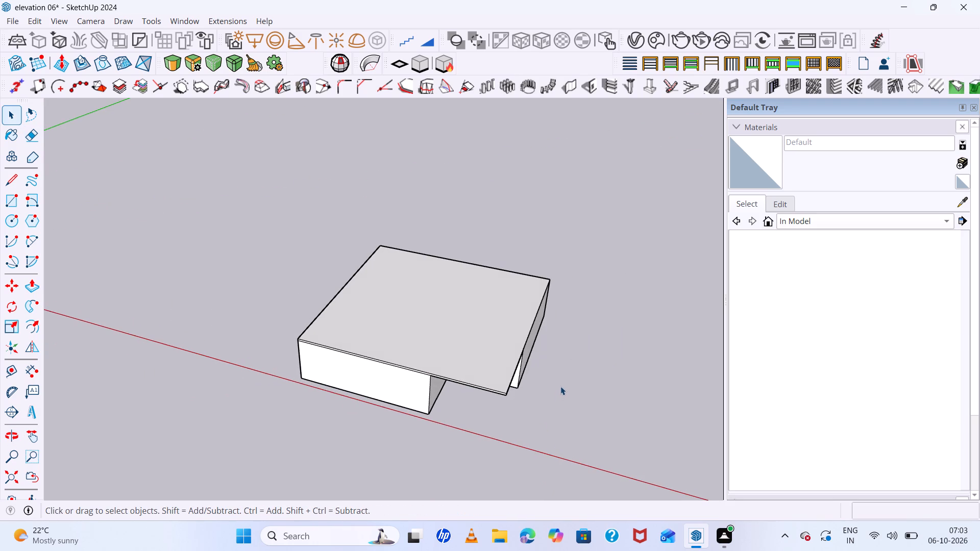
Draw a line across the slab's top from above the front wall's corner beside the open recess to the back edge, parallel to the green axis.
scroll(446, 353, "up", 8)
middle_click_drag(466, 381, 477, 300)
scroll(391, 335, "up", 6)
scroll(453, 329, "up", 2)
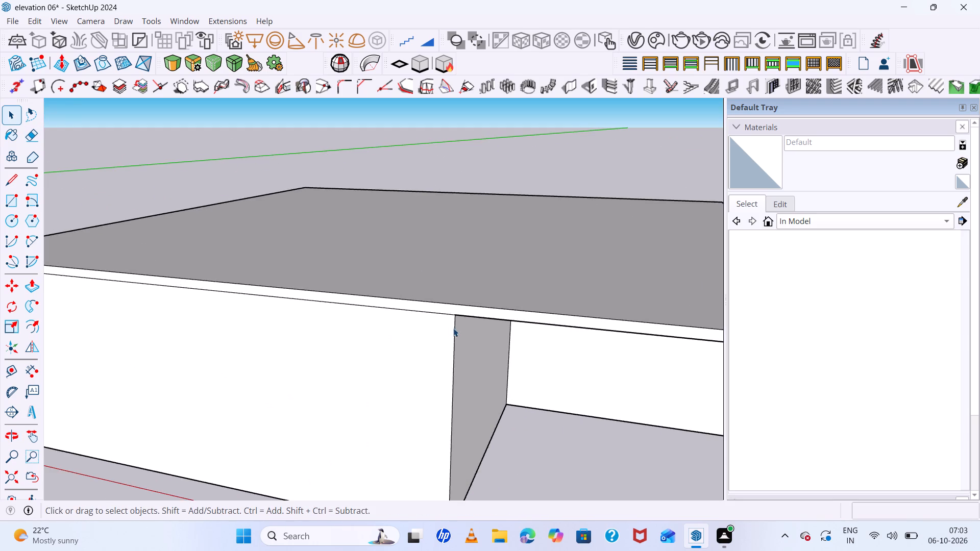
scroll(453, 328, "up", 3)
key("l")
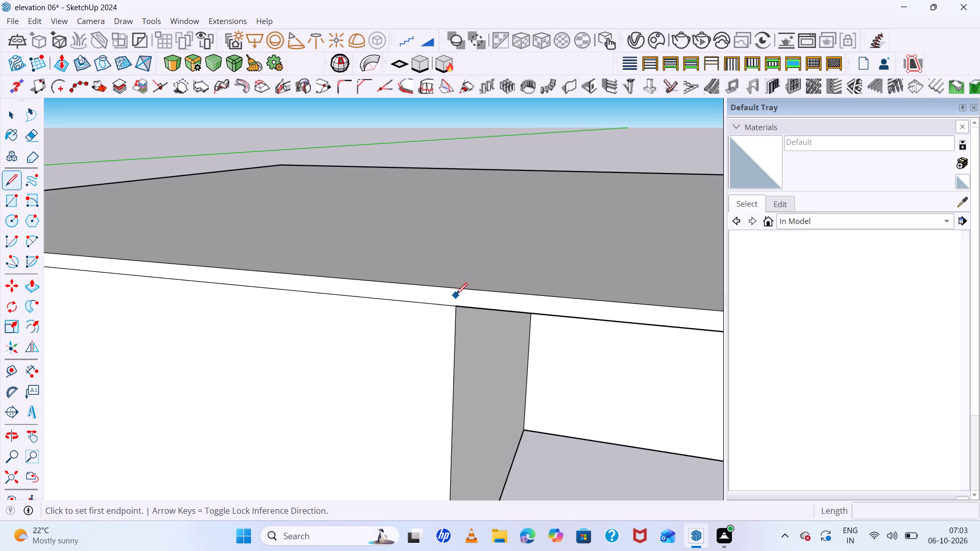
left_click(455, 287)
scroll(468, 267, "down", 13)
middle_click_drag(473, 264, 474, 264)
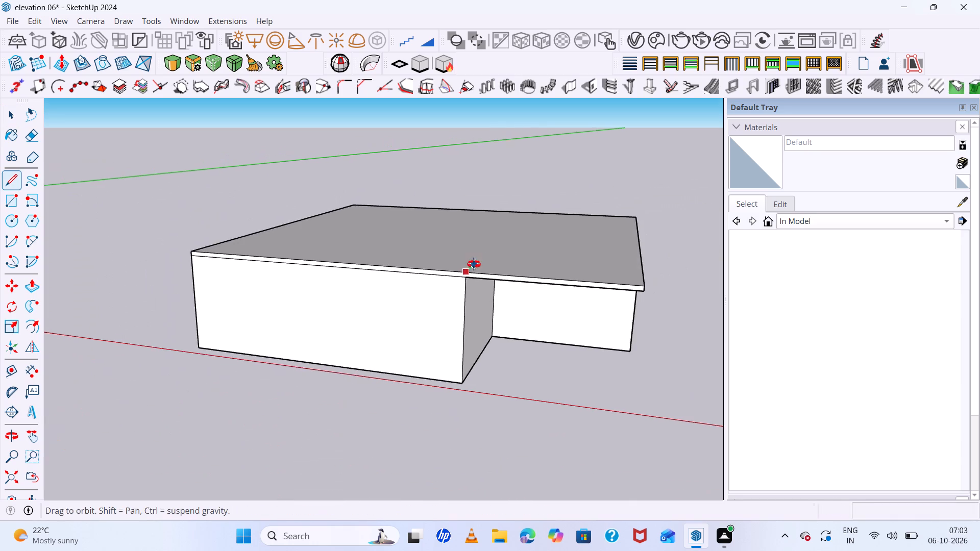
middle_click_drag(474, 264, 469, 348)
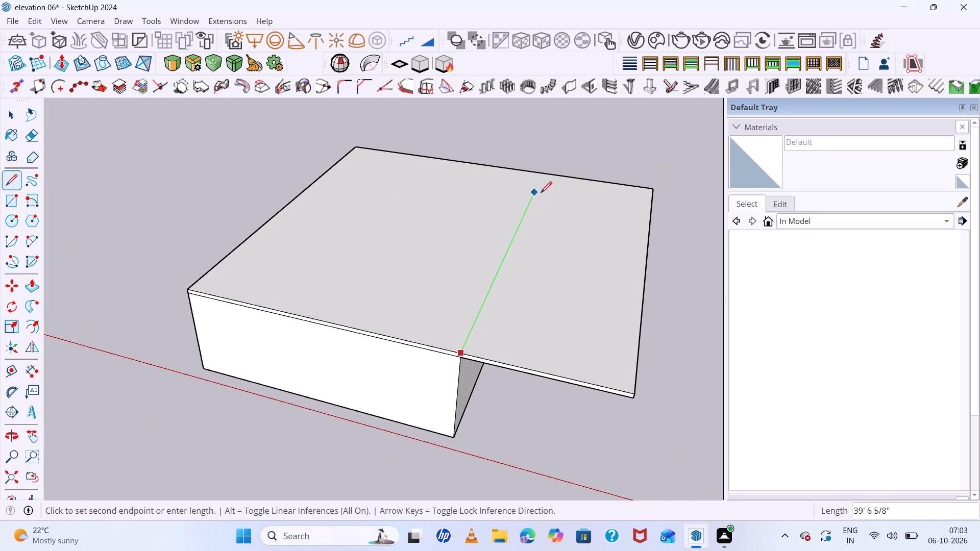
left_click(546, 172)
Draw a line across the slab's top from above the recess's other outer wall corner to the dividing line.
middle_click_drag(621, 253, 436, 145)
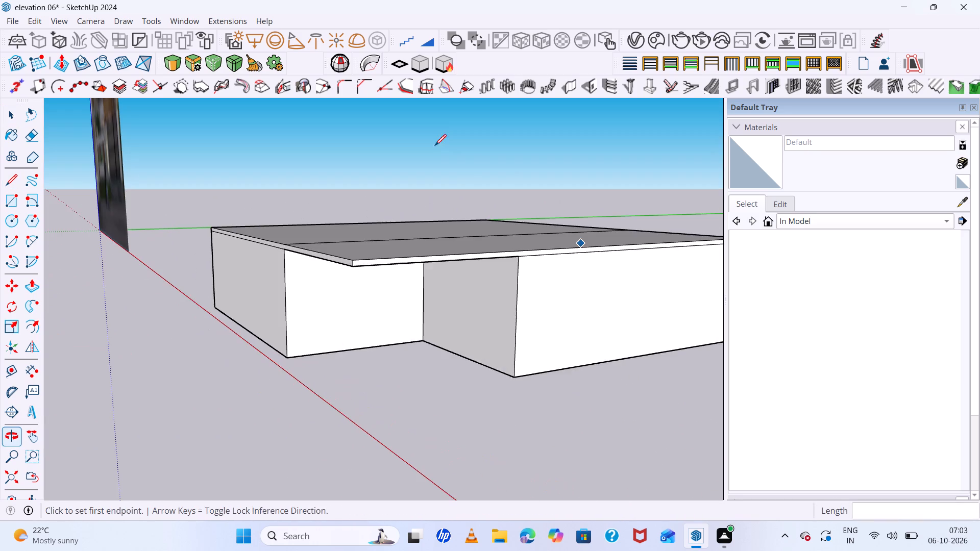
scroll(534, 268, "up", 5)
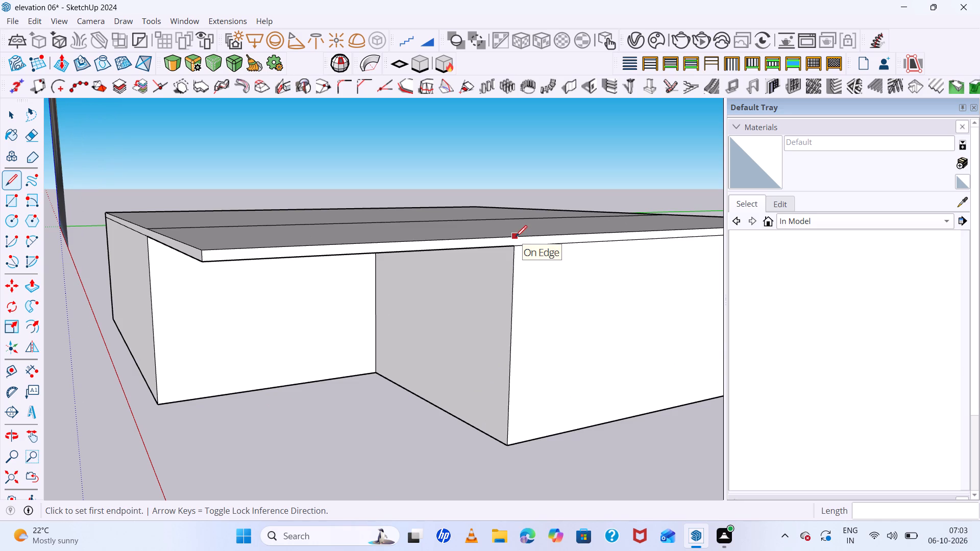
left_click(516, 235)
middle_click_drag(495, 219, 539, 305)
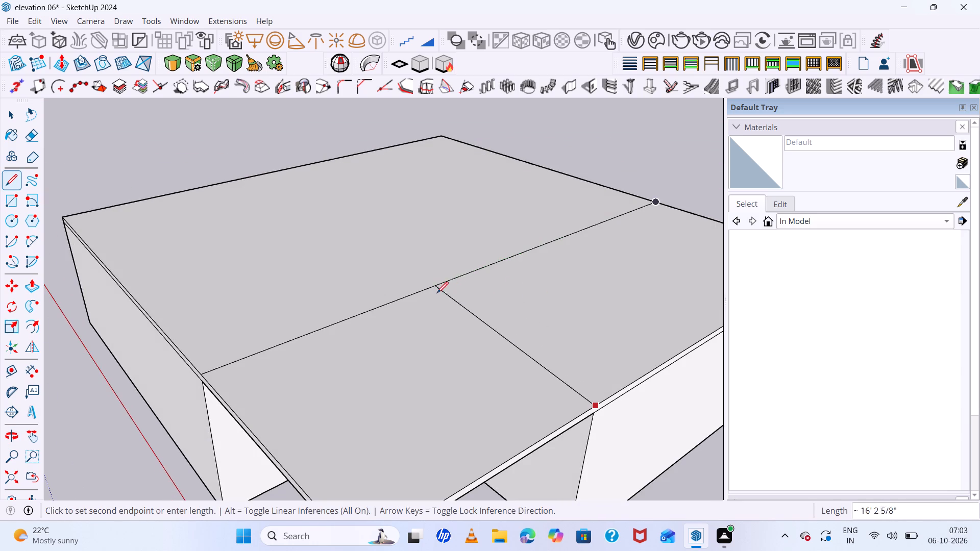
left_click(406, 293)
key("space")
Erase the part of the dividing line beyond the recess, leaving one L-shaped face over the rooms and a separate rectangle over the recess.
scroll(461, 287, "down", 5)
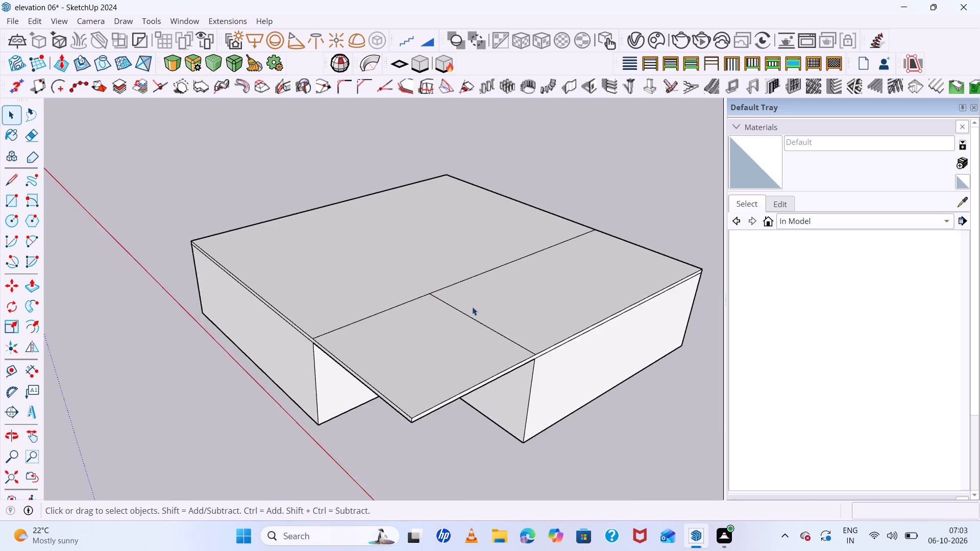
middle_click_drag(477, 314, 569, 384)
key("r")
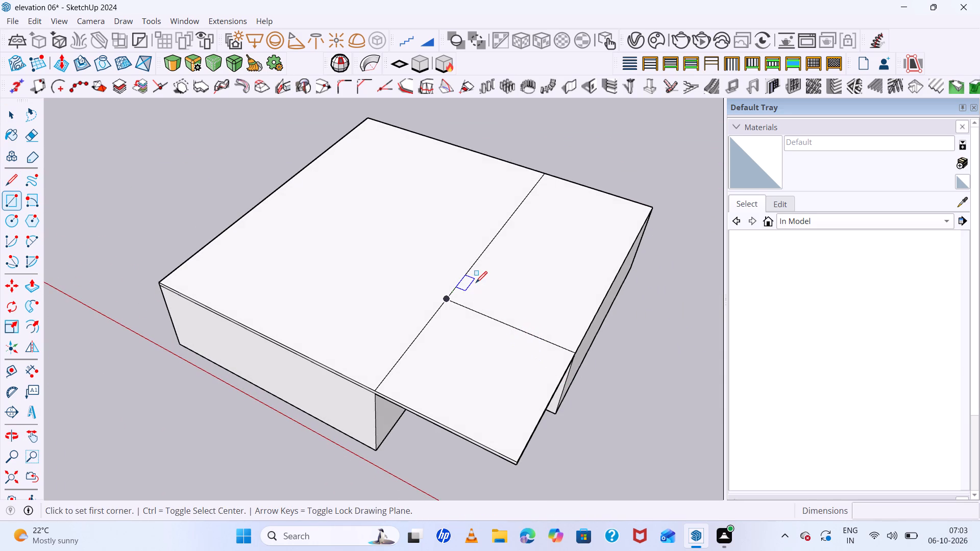
key("e")
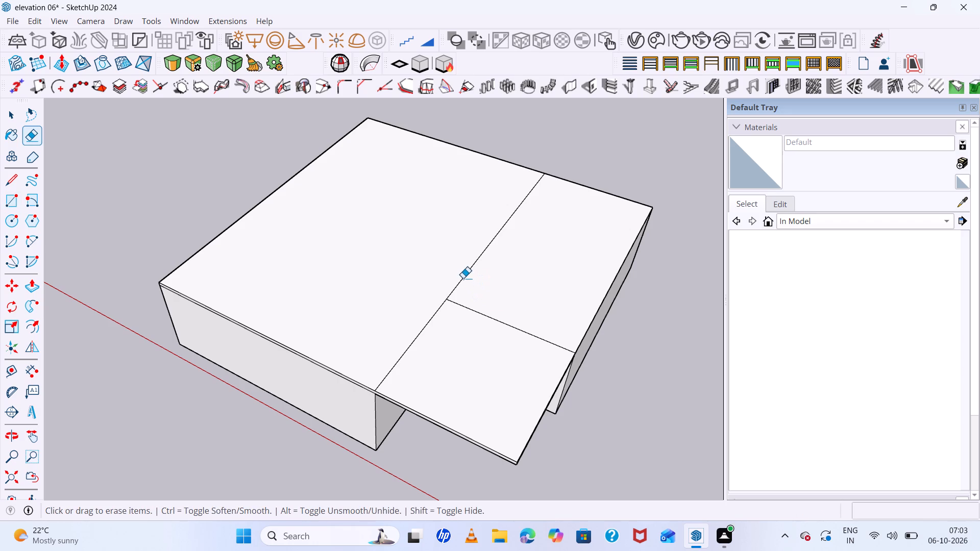
left_click(460, 278)
left_click(460, 282)
Offset the outline of the L-shaped slab face inward by 9".
middle_click_drag(455, 296, 614, 319)
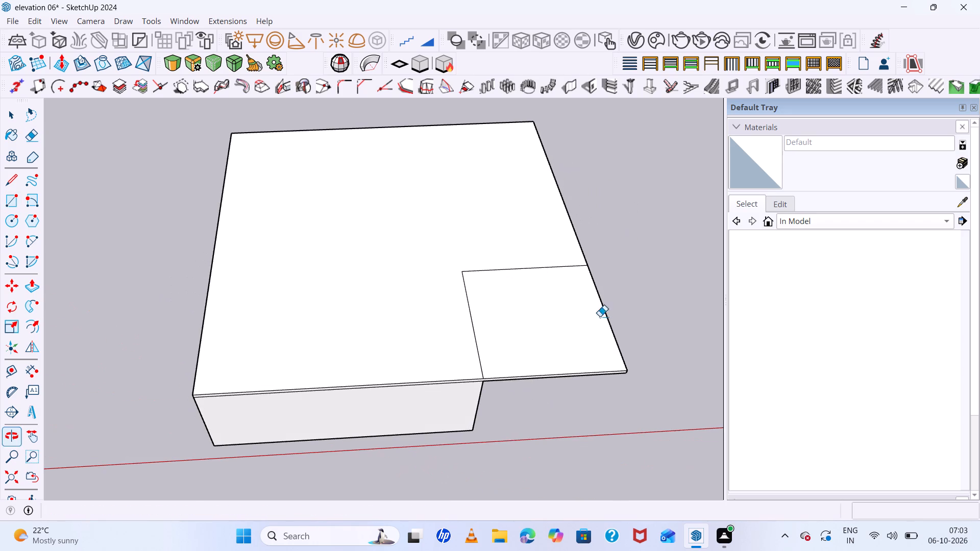
key("space")
left_click(405, 294)
middle_click_drag(520, 342, 498, 255)
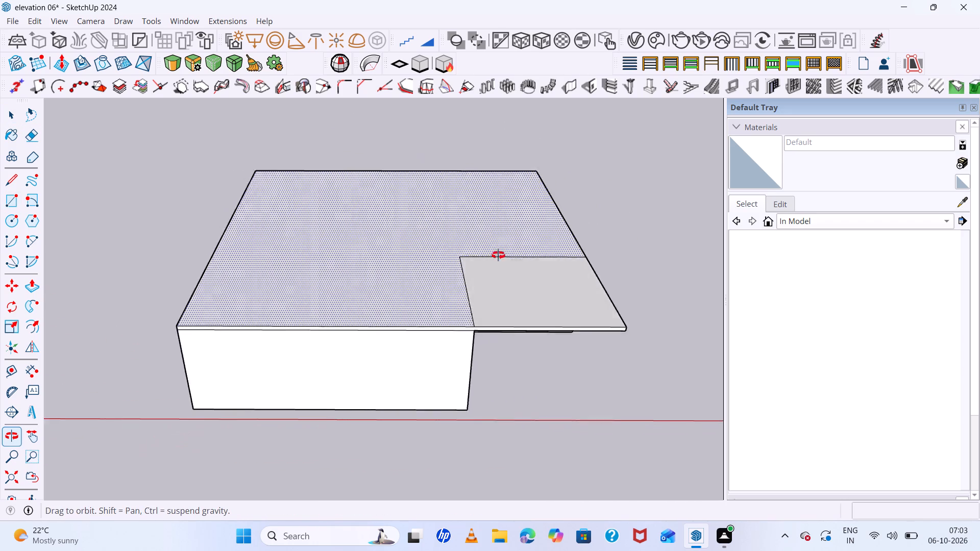
middle_click_drag(498, 255, 409, 183)
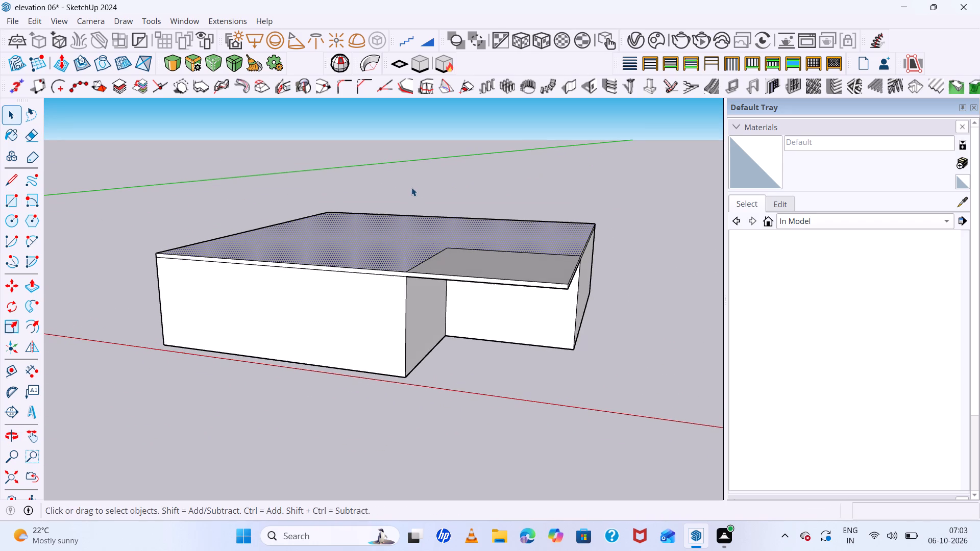
key("f")
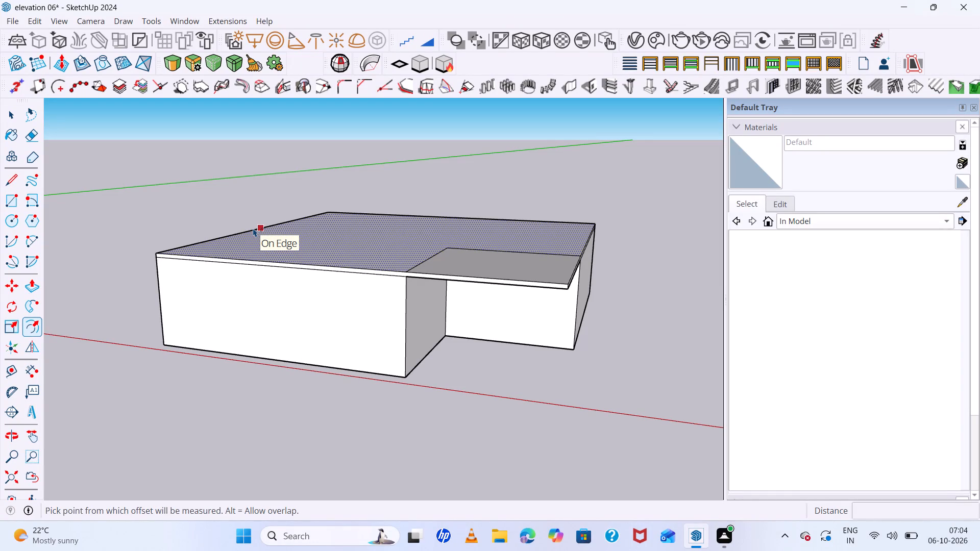
left_click(253, 228)
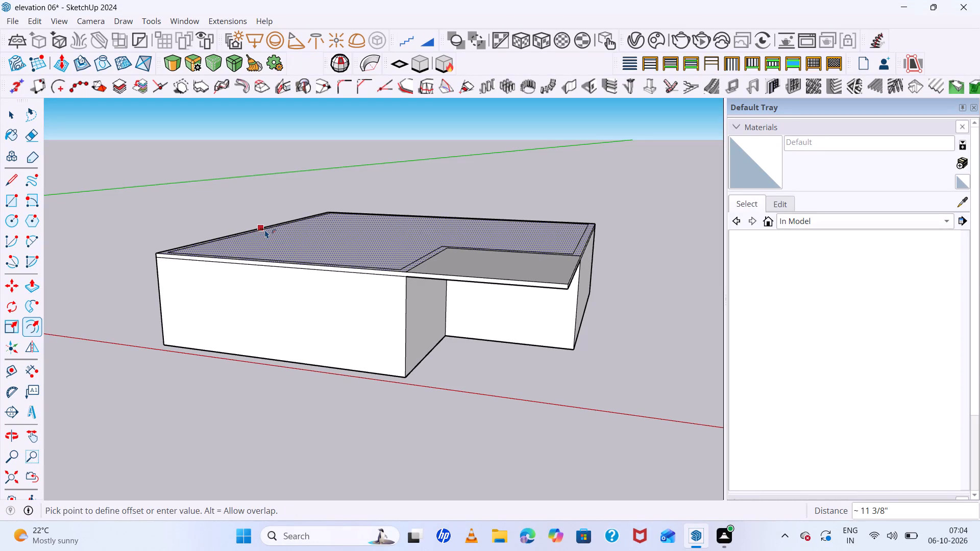
key("9")
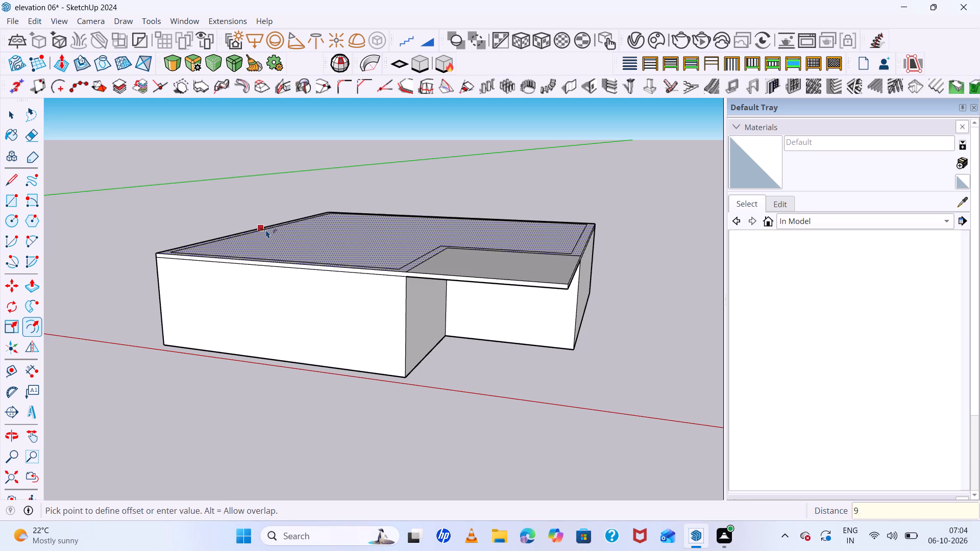
key("Return")
Pull the 9" L-shaped border face up 11' to form the upper-floor walls.
middle_click_drag(307, 266, 325, 448)
scroll(476, 239, "down", 8)
middle_click_drag(500, 299, 549, 336)
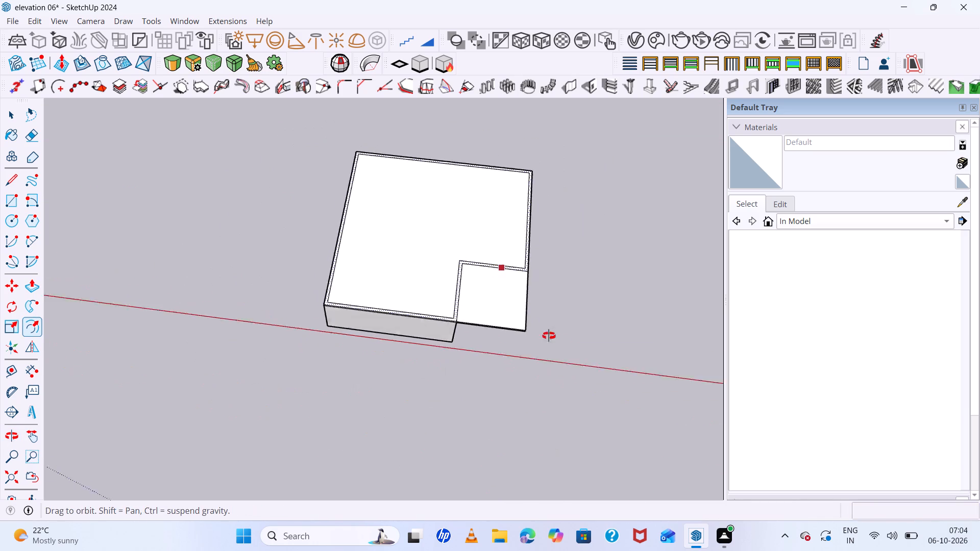
middle_click_drag(549, 336, 562, 339)
scroll(469, 290, "up", 7)
key("space")
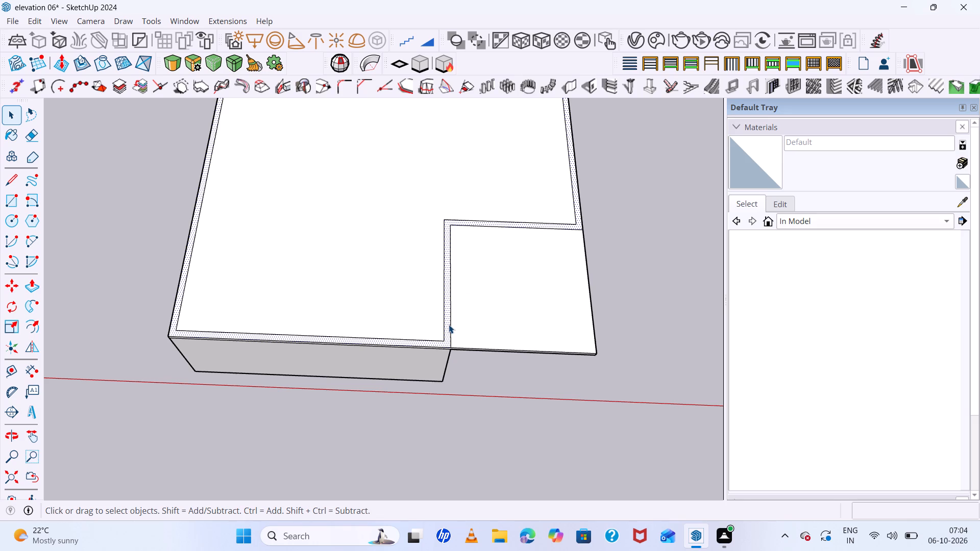
key("p")
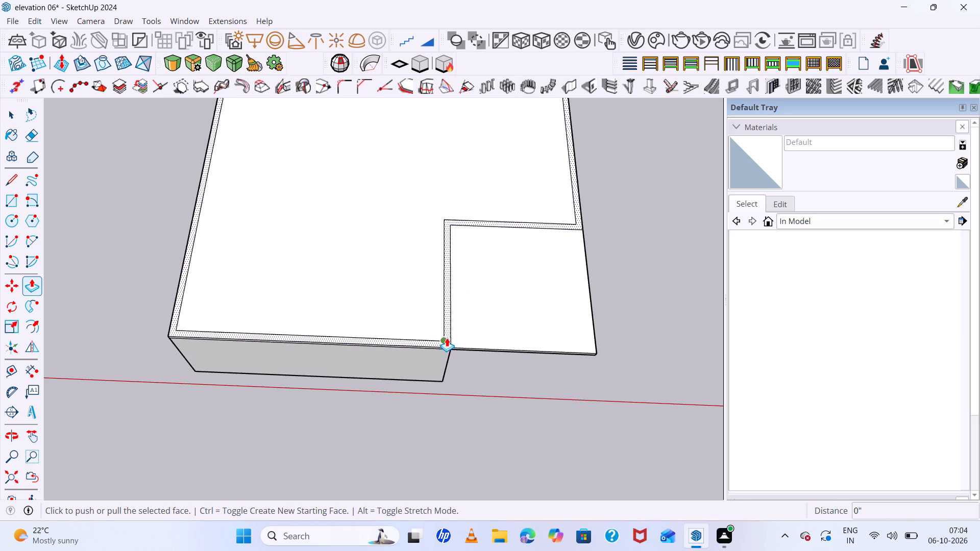
scroll(447, 340, "up", 6)
left_click(449, 338)
type("11'")
key("Return")
Examine the upper-floor walls and the overhanging slab from several sides.
scroll(441, 260, "down", 7)
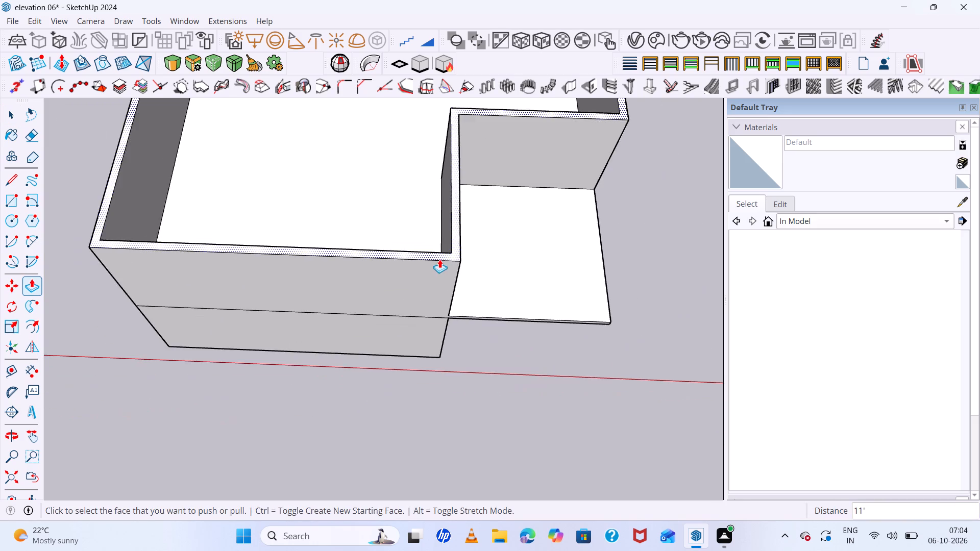
scroll(439, 259, "down", 7)
middle_click_drag(491, 279, 302, 70)
middle_click_drag(636, 284, 578, 256)
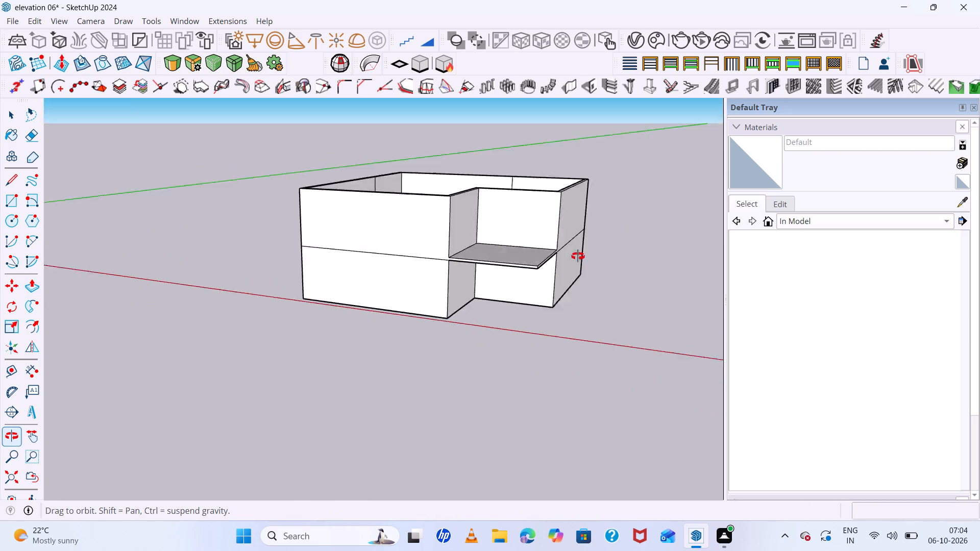
middle_click_drag(578, 256, 306, 266)
scroll(509, 206, "down", 6)
middle_click_drag(536, 234, 434, 308)
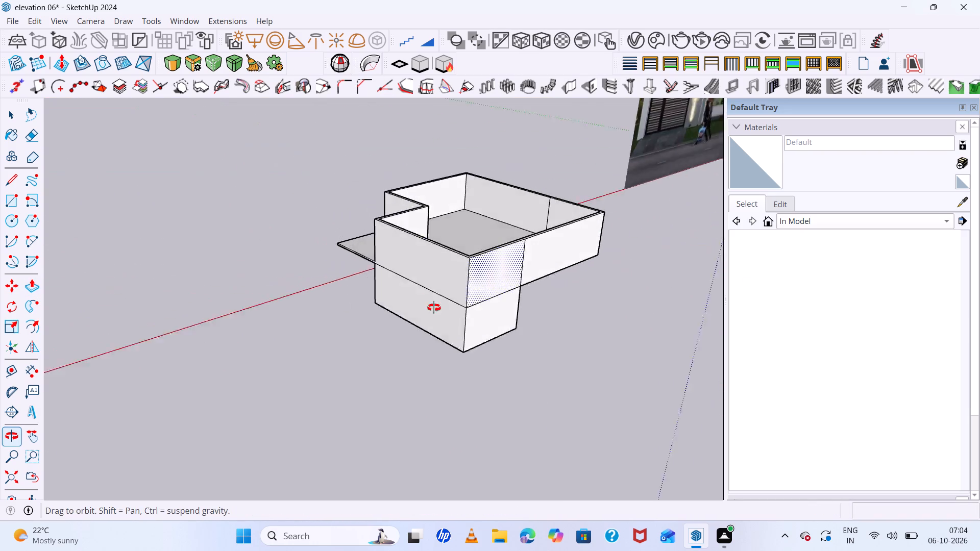
Erase the vertical seam line on the outer upper-floor wall face, above the ground-floor corner where the overhang starts.
middle_click_drag(434, 308, 453, 363)
key("c")
scroll(540, 291, "up", 5)
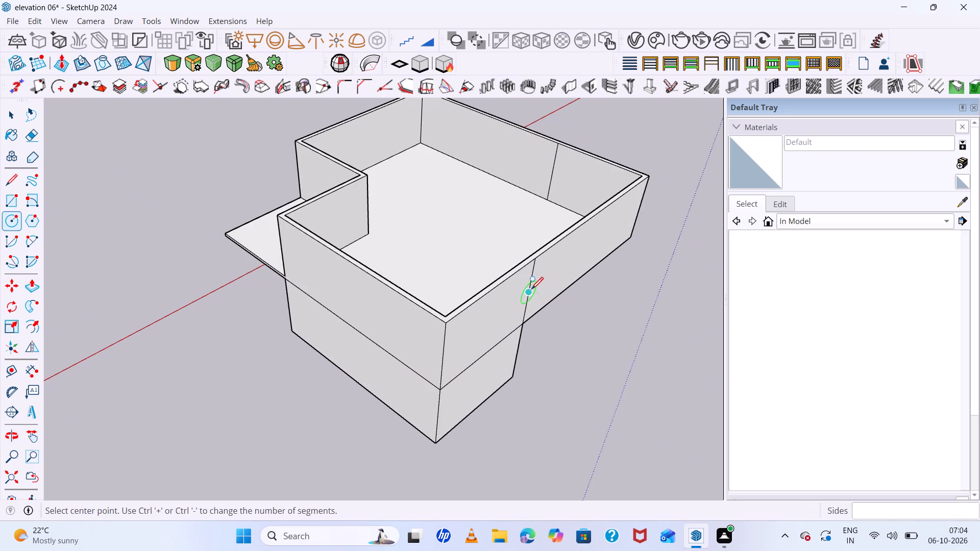
key("e")
left_click(534, 273)
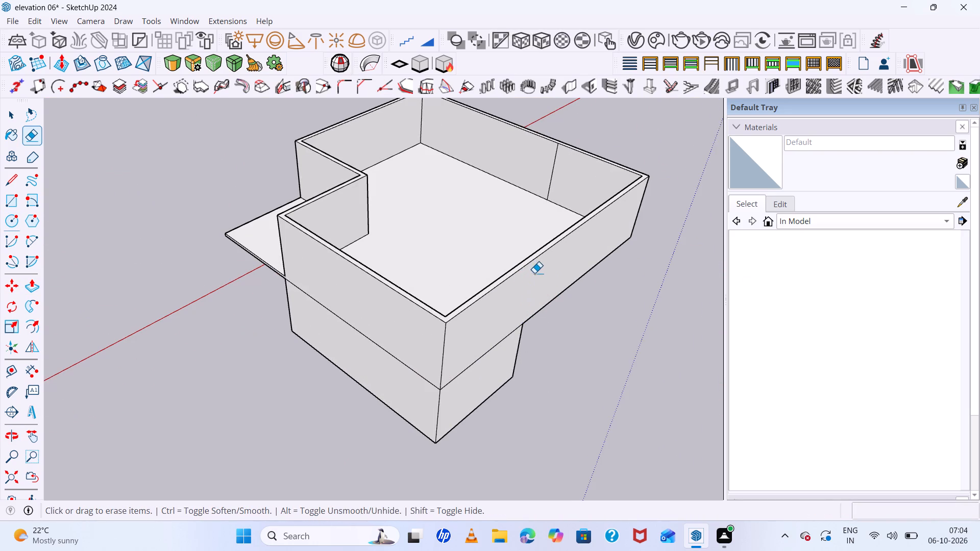
Erase the two vertical seam lines on the inner faces of the upper-floor walls, keeping the wall corner edges.
middle_click_drag(510, 244, 335, 71)
middle_click_drag(643, 257, 334, 157)
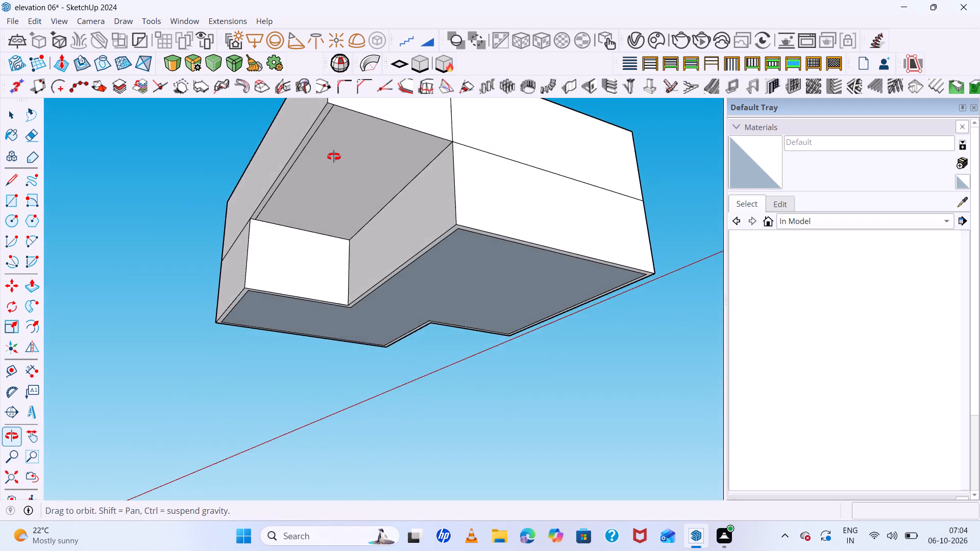
middle_click_drag(334, 157, 422, 325)
scroll(442, 260, "down", 7)
scroll(451, 277, "up", 1)
middle_click_drag(460, 282, 639, 312)
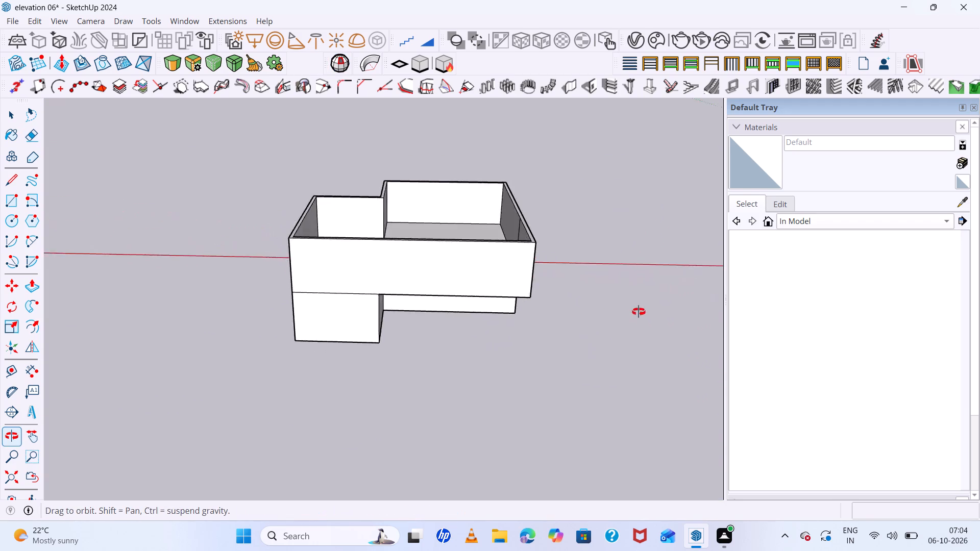
middle_click_drag(639, 312, 76, 192)
middle_click_drag(451, 235, 160, 264)
middle_click_drag(492, 238, 492, 334)
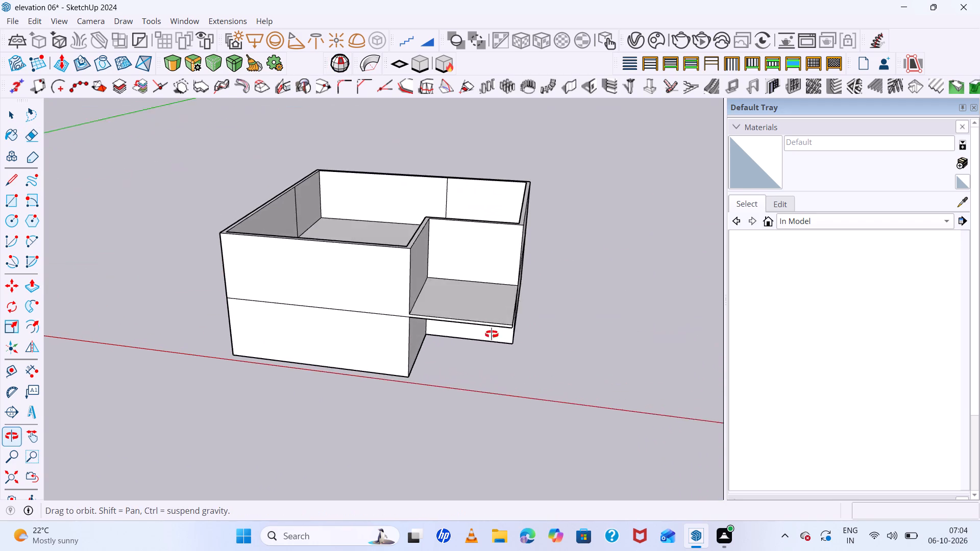
middle_click_drag(492, 334, 537, 325)
middle_click(537, 325)
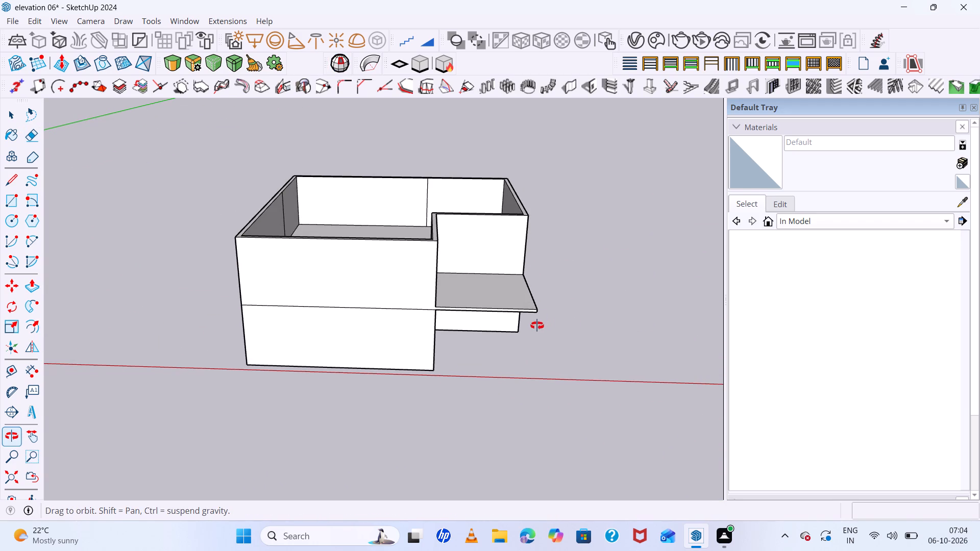
middle_click_drag(500, 219, 320, 289)
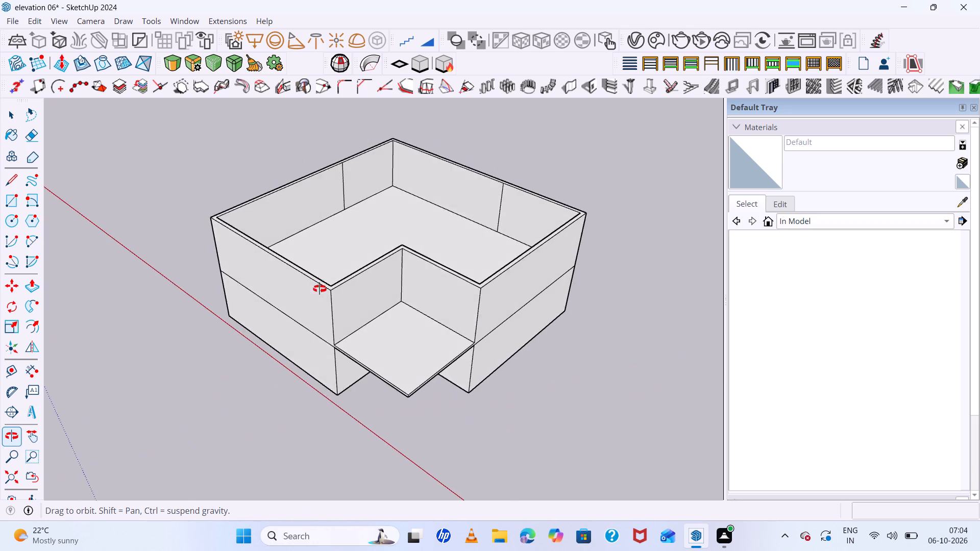
middle_click_drag(320, 289, 320, 287)
scroll(527, 177, "up", 4)
left_click(486, 208)
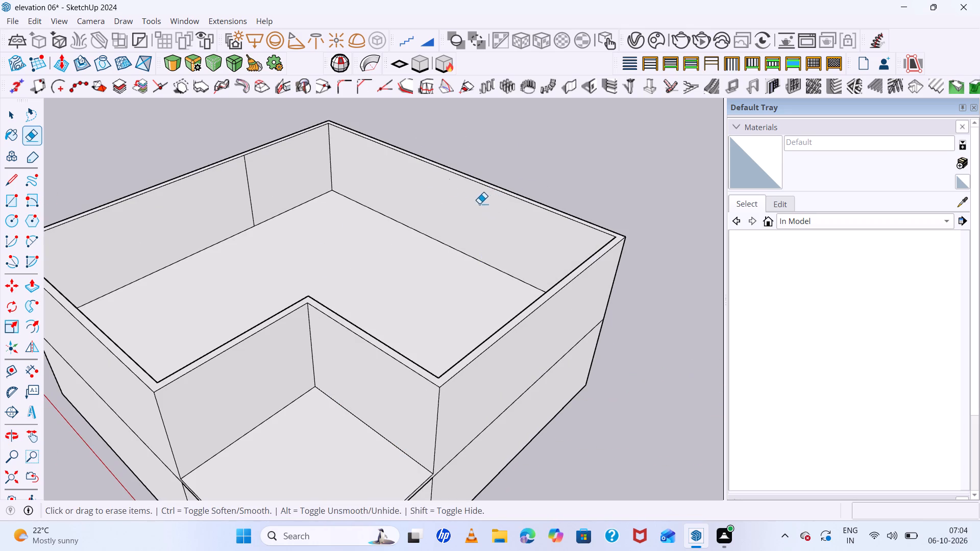
left_click(330, 145)
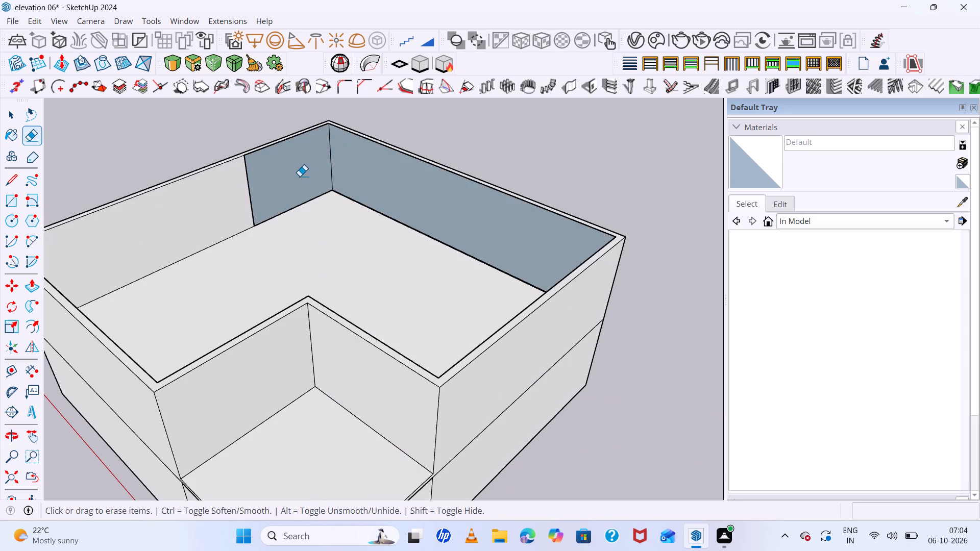
key("ctrl+z")
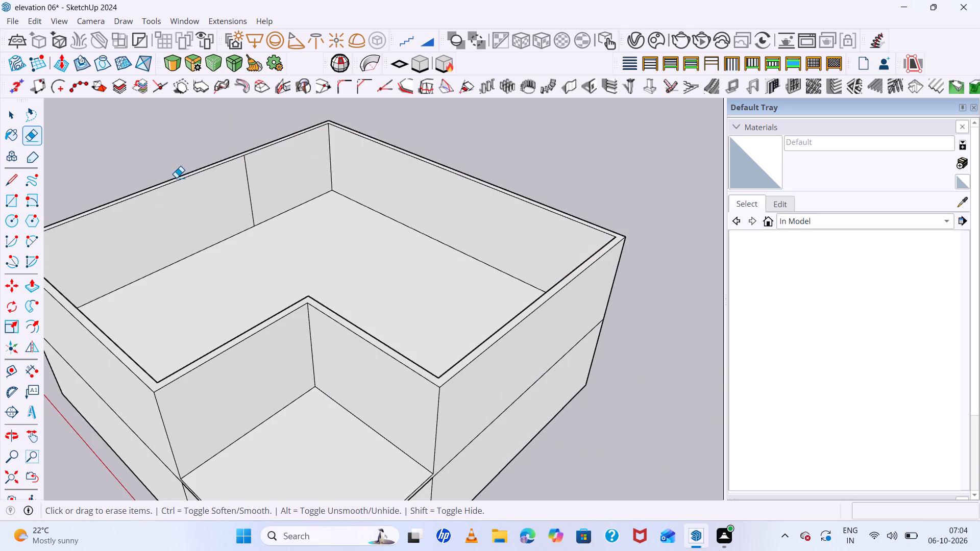
left_click(247, 184)
Erase the remaining vertical seam line on the other outer upper-floor wall, above the ground-floor corner at the overhang.
scroll(391, 197, "down", 7)
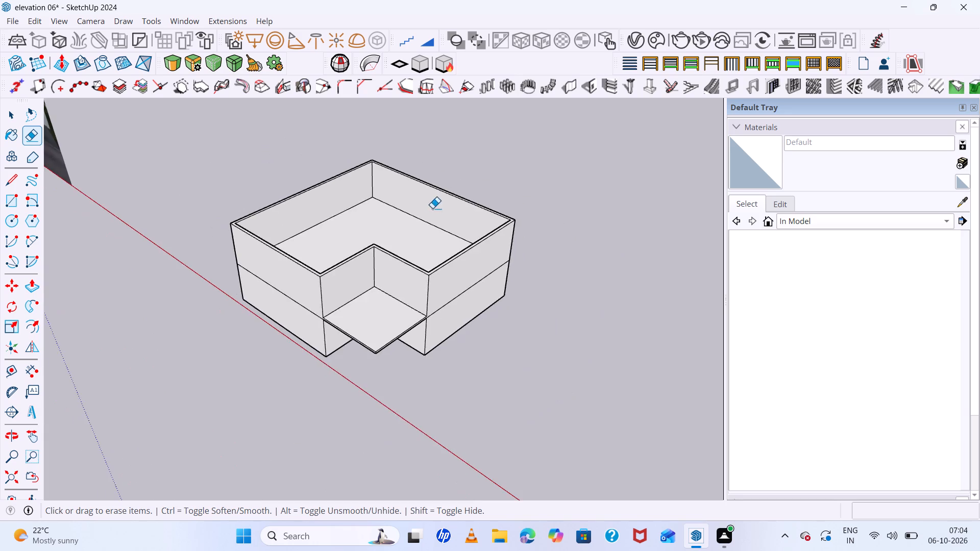
middle_click_drag(332, 228, 652, 264)
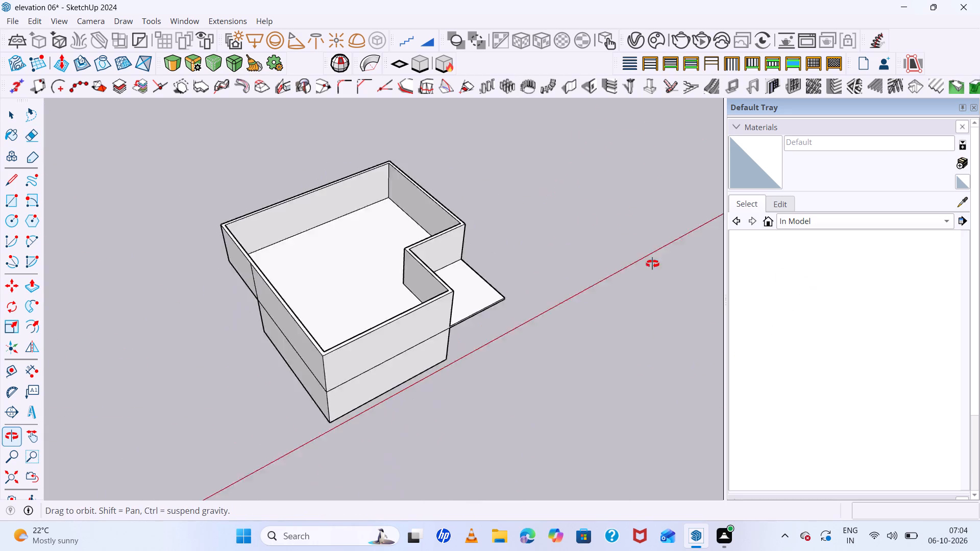
middle_click_drag(652, 264, 630, 249)
scroll(24, 246, "up", 7)
scroll(306, 266, "up", 4)
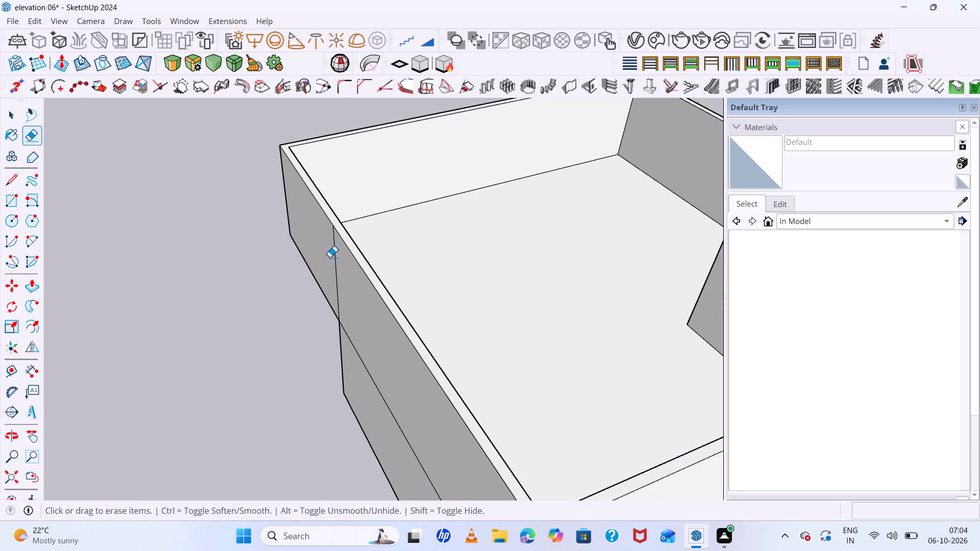
left_click(335, 257)
Examine the cleaned two-storey massing from several sides, including the recess, projecting slab and wall faces.
scroll(275, 211, "down", 15)
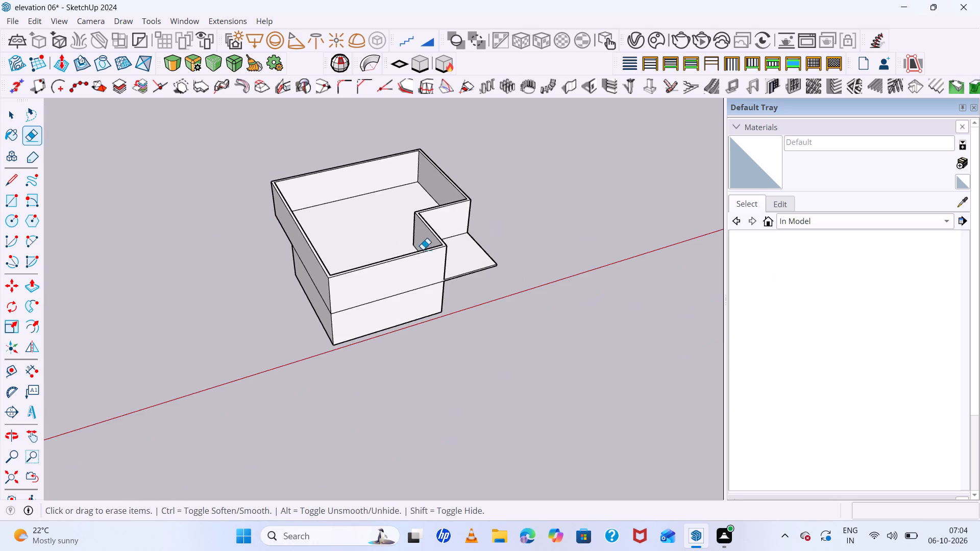
middle_click_drag(426, 251, 276, 147)
scroll(419, 259, "up", 6)
middle_click_drag(476, 305, 531, 248)
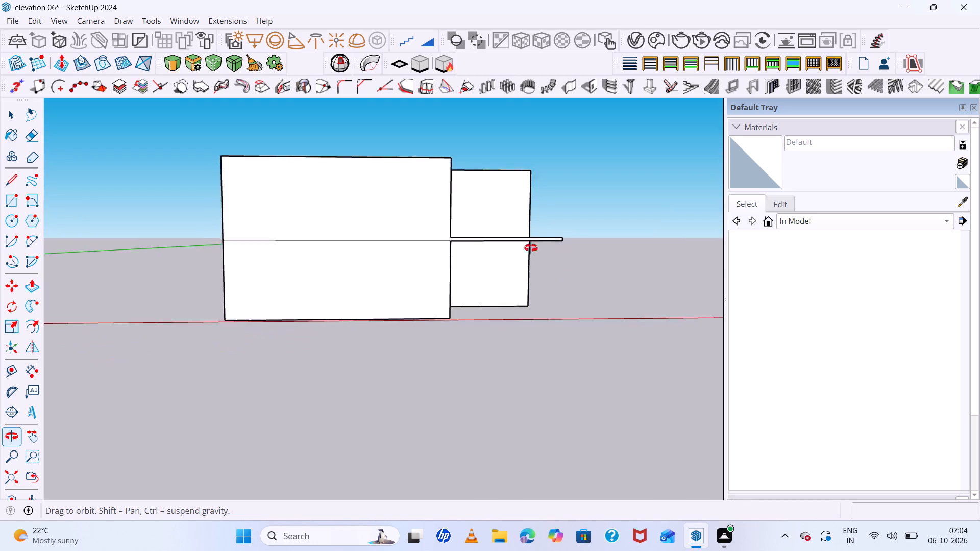
middle_click_drag(531, 248, 488, 243)
middle_click_drag(419, 236, 242, 269)
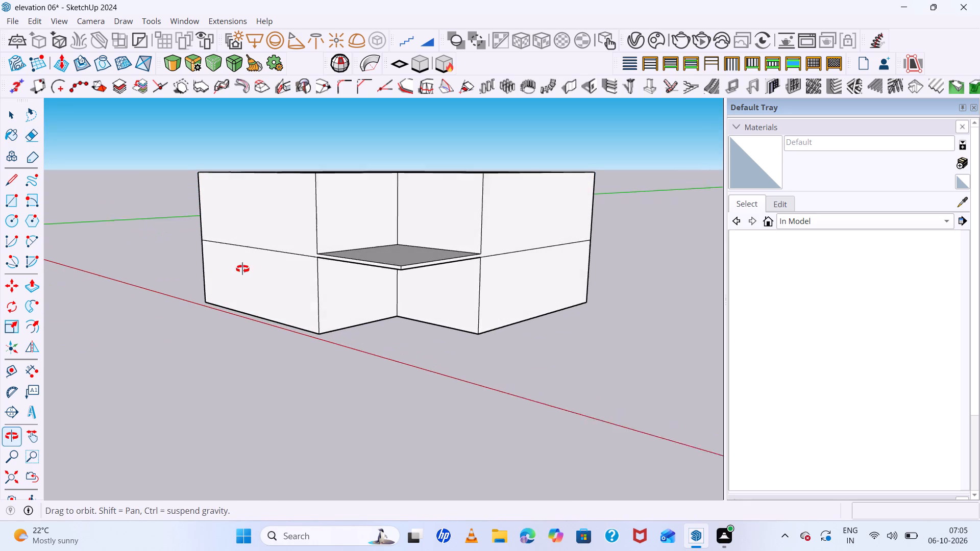
middle_click_drag(242, 269, 238, 271)
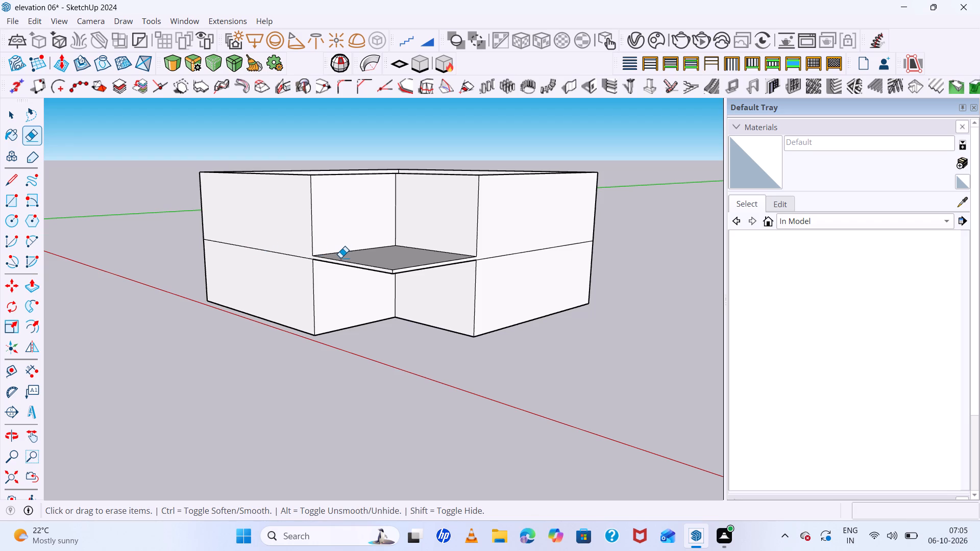
scroll(339, 258, "down", 6)
scroll(359, 267, "up", 1)
middle_click_drag(364, 272, 428, 356)
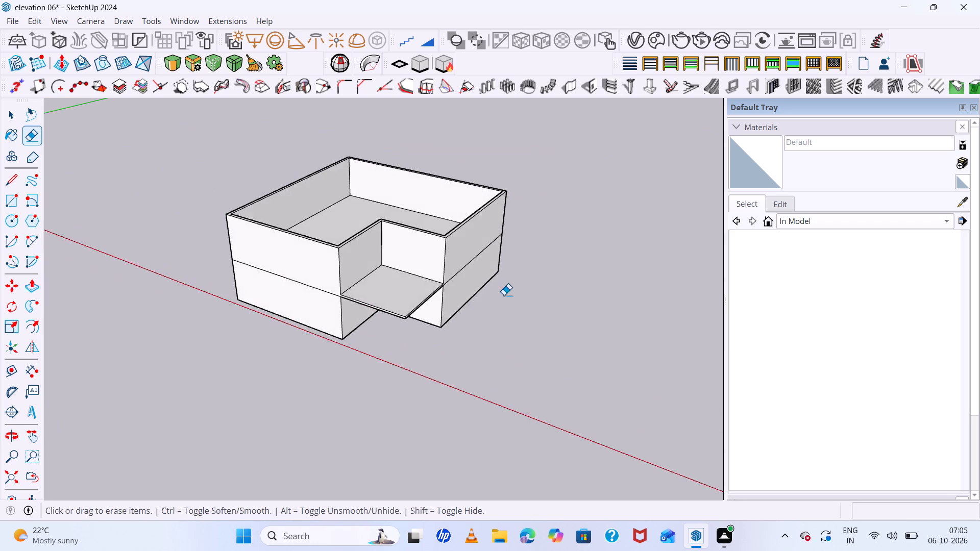
scroll(504, 293, "down", 4)
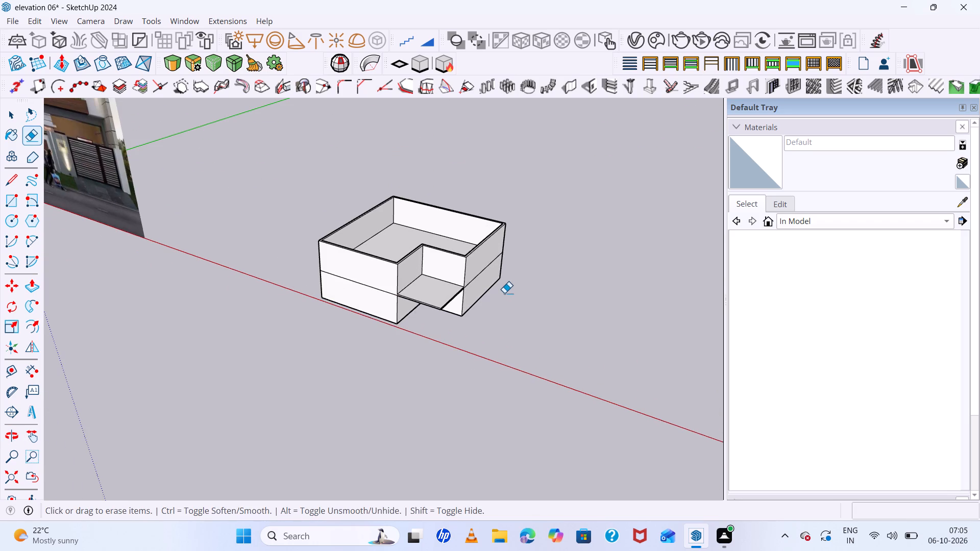
middle_click_drag(401, 246, 403, 246)
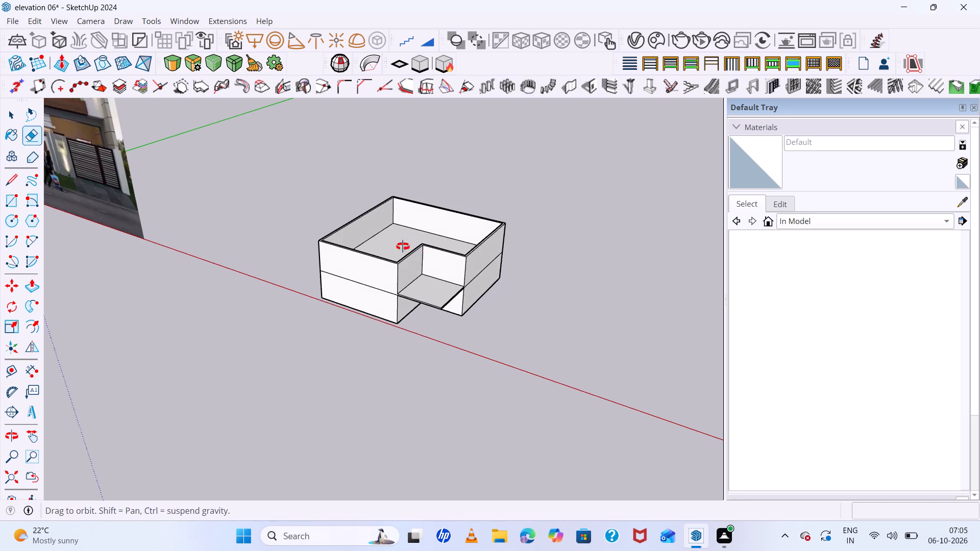
middle_click_drag(403, 246, 473, 287)
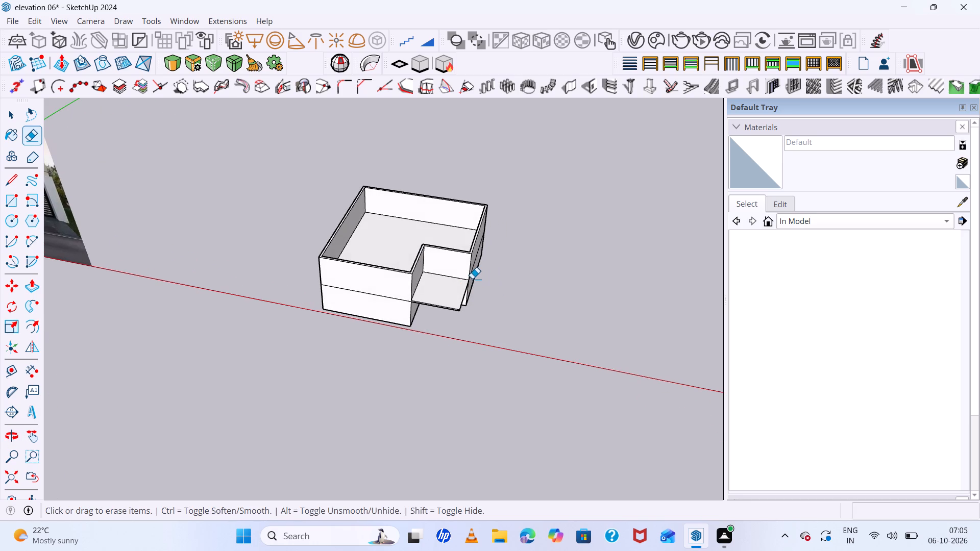
key("space")
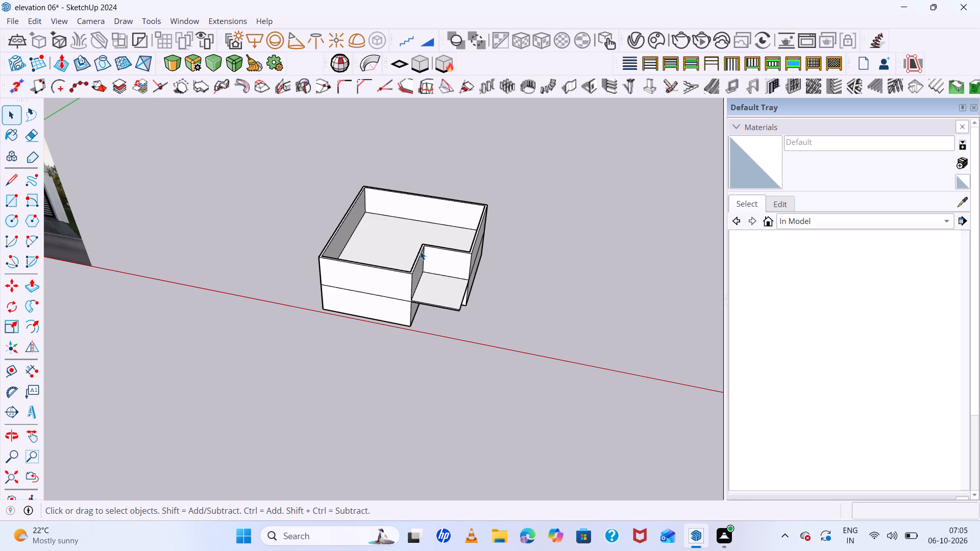
middle_click_drag(420, 251, 344, 202)
scroll(468, 262, "up", 6)
middle_click_drag(489, 287, 506, 223)
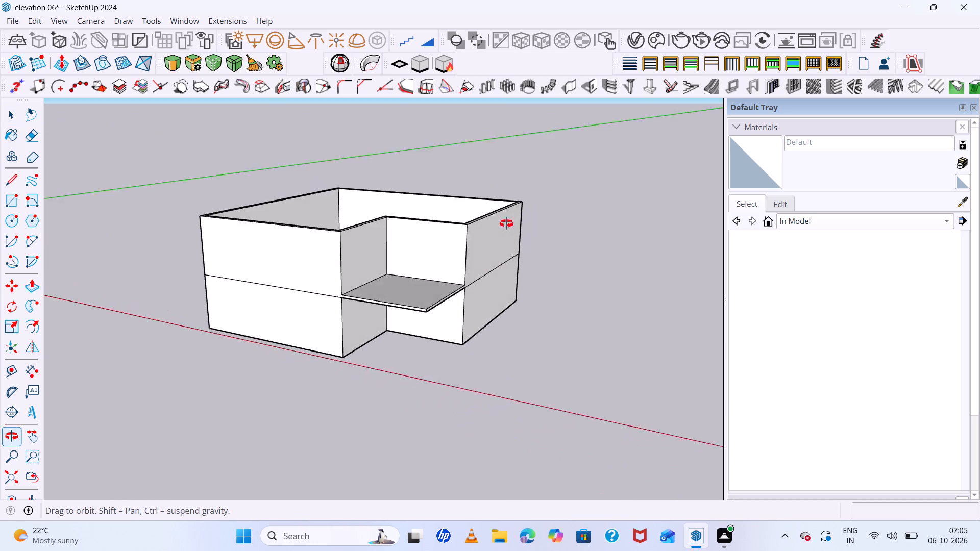
middle_click_drag(506, 223, 325, 169)
middle_click_drag(353, 247, 426, 273)
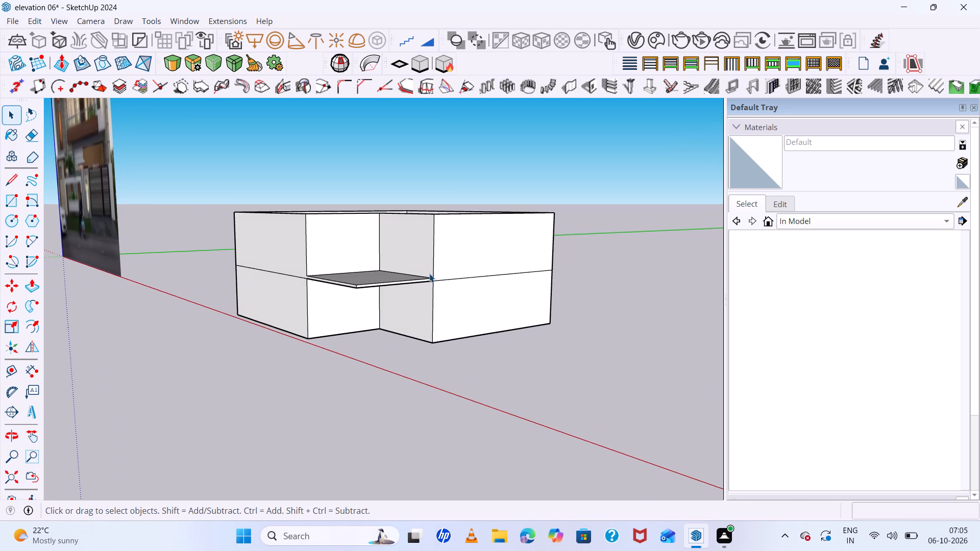
scroll(429, 273, "up", 1)
middle_click_drag(443, 331, 443, 339)
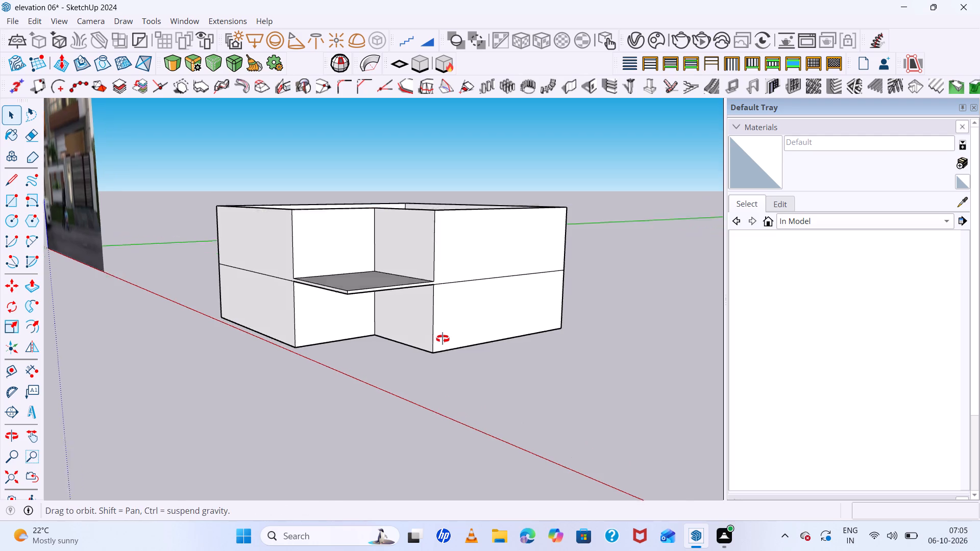
middle_click_drag(443, 339, 359, 393)
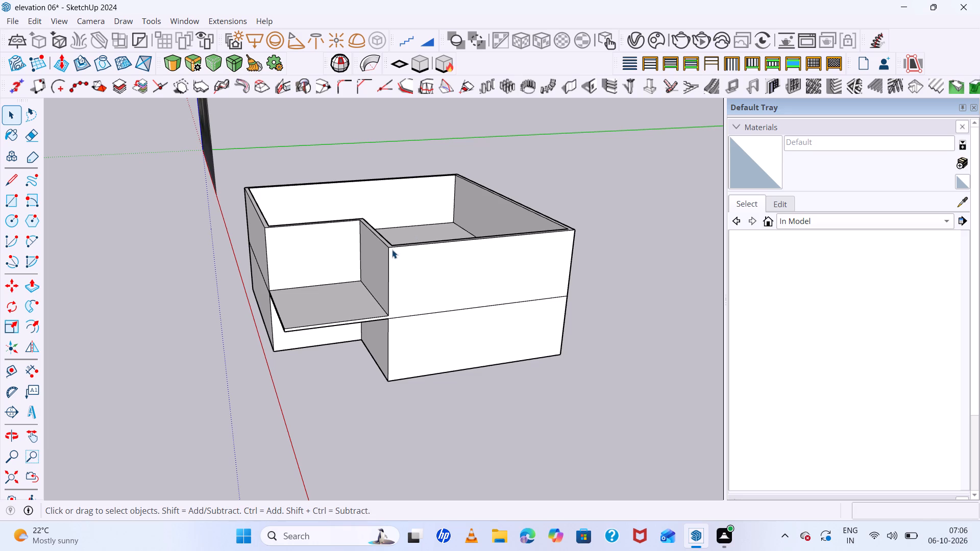
scroll(409, 227, "up", 1)
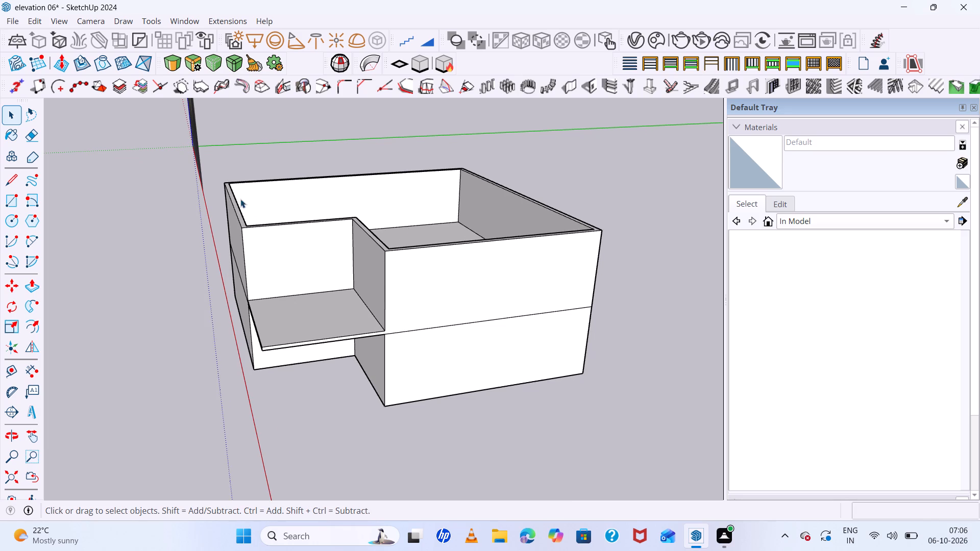
scroll(240, 199, "up", 1)
scroll(243, 199, "down", 7)
scroll(339, 267, "up", 1)
middle_click_drag(341, 267, 608, 239)
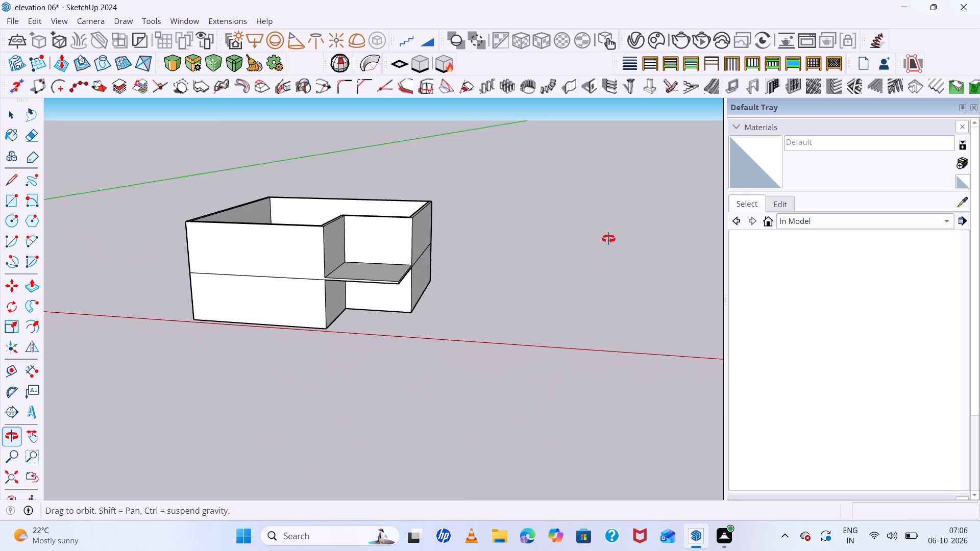
middle_click_drag(608, 239, 601, 236)
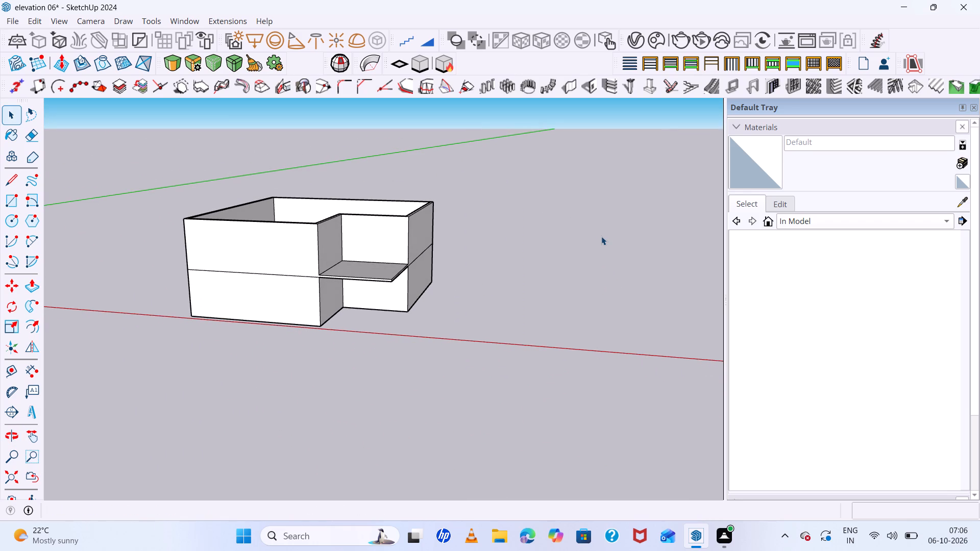
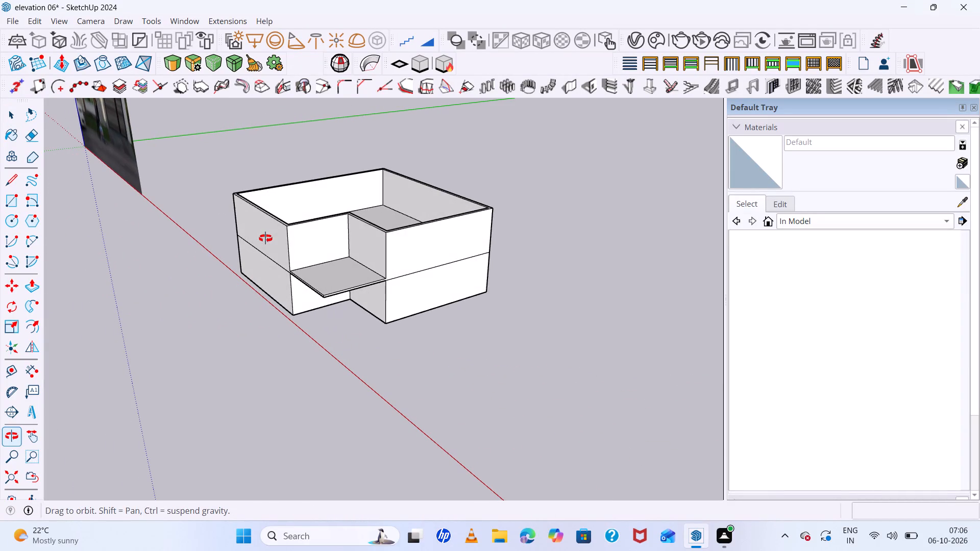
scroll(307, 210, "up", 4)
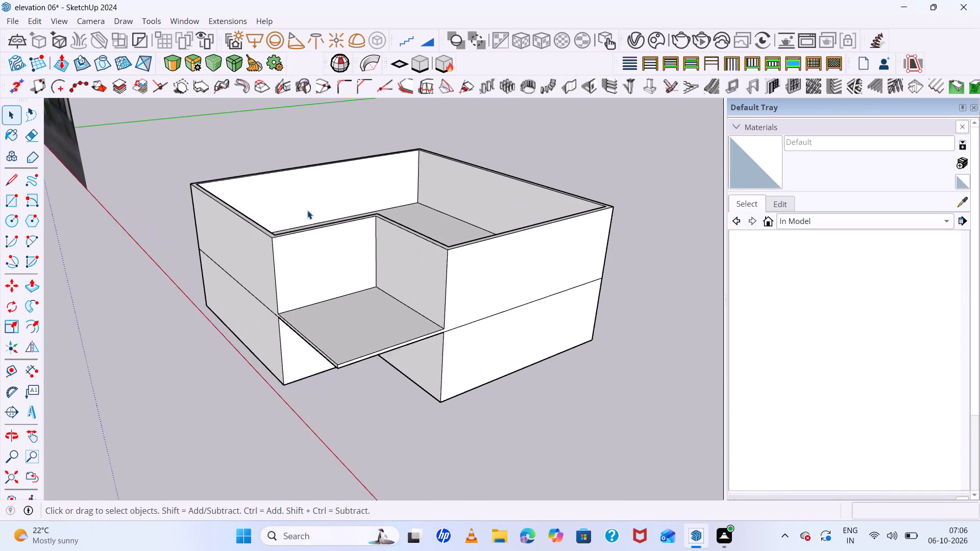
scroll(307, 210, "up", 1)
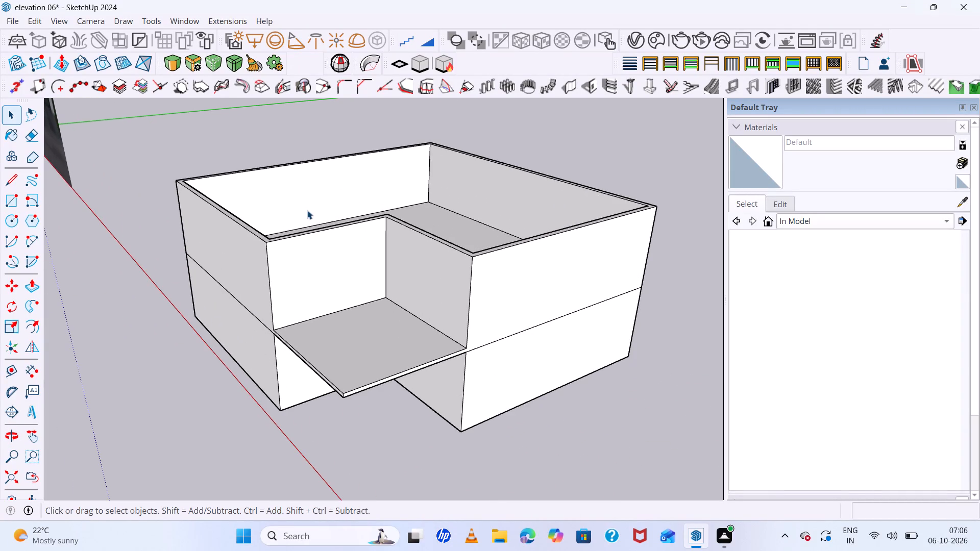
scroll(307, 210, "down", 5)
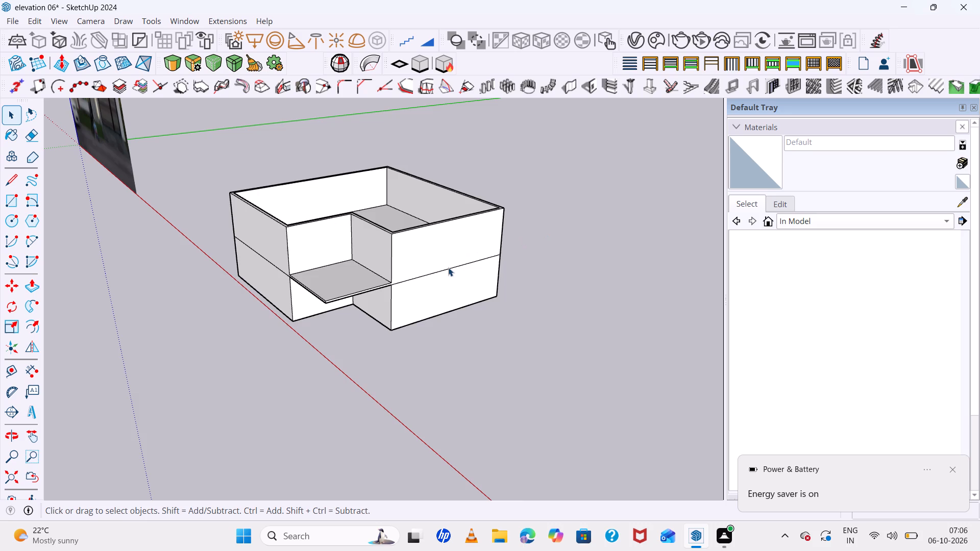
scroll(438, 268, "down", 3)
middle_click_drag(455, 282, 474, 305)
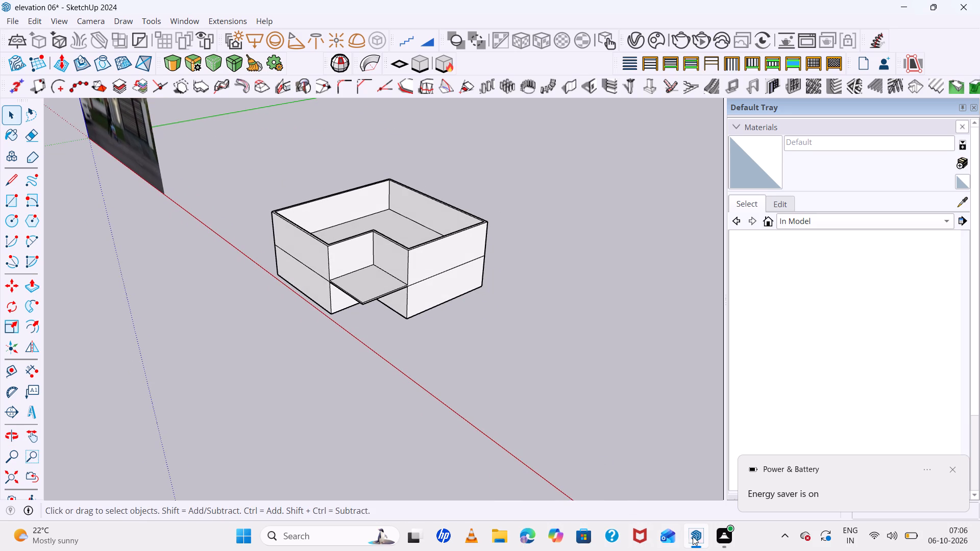
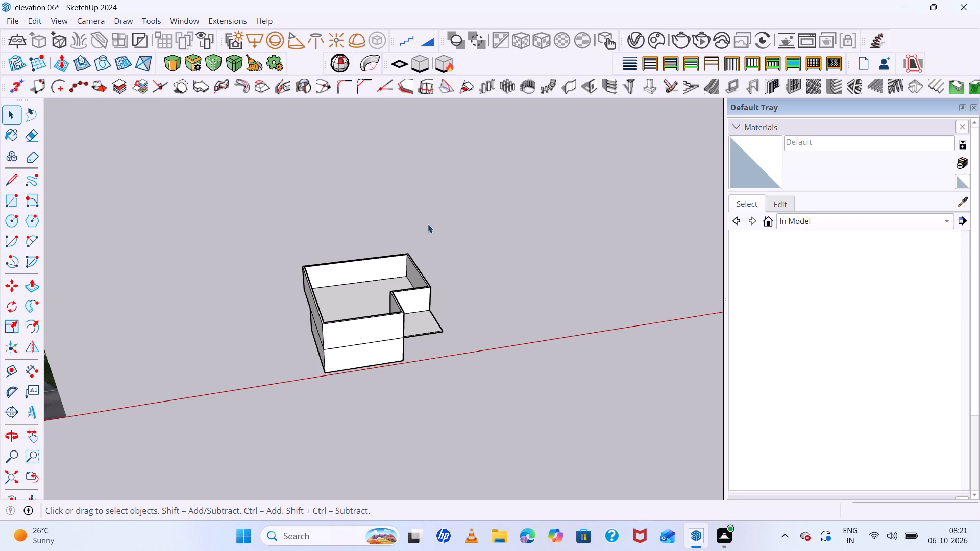
Examine the two-storey model from several angles, checking the upper-floor walls, the overhanging slab and the recessed corner.
middle_click_drag(420, 298, 353, 241)
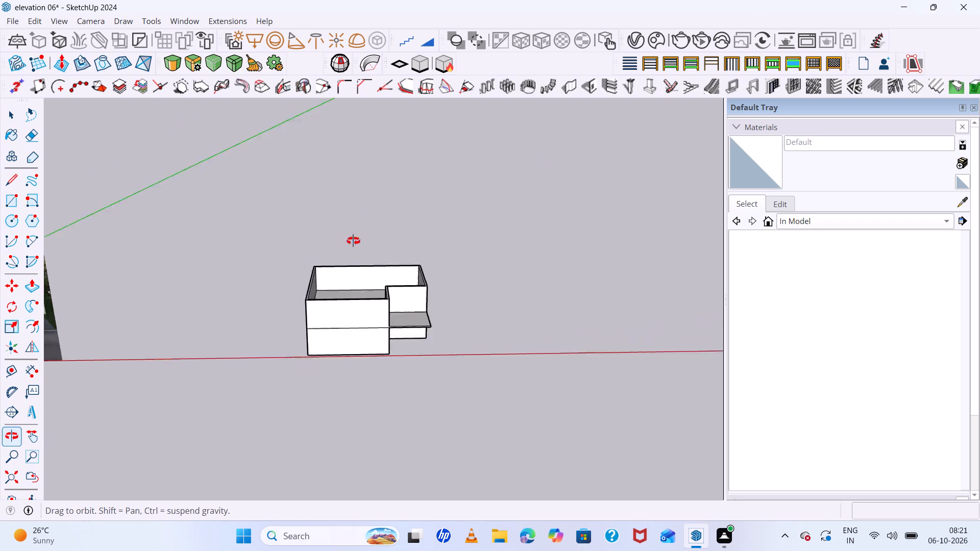
middle_click_drag(353, 241, 302, 224)
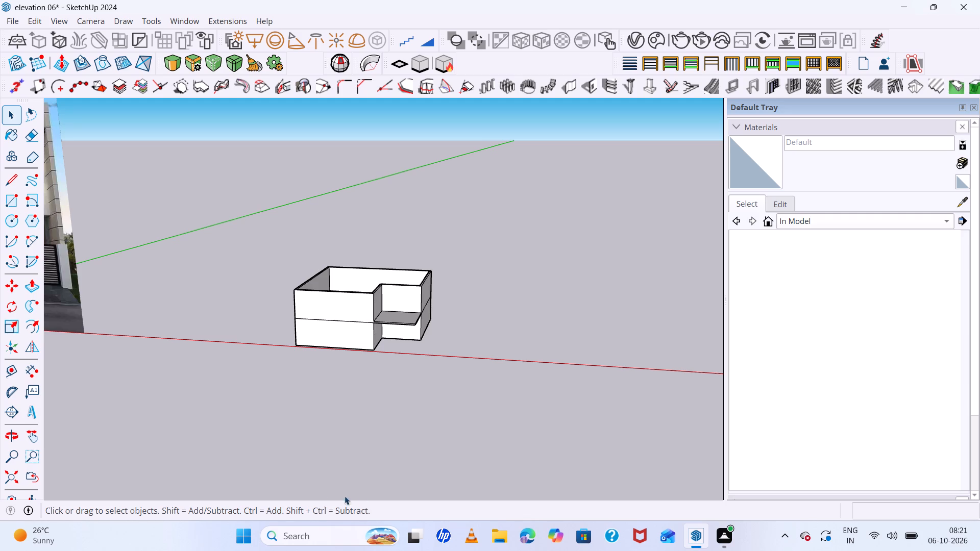
middle_click_drag(397, 297, 443, 365)
scroll(260, 242, "up", 8)
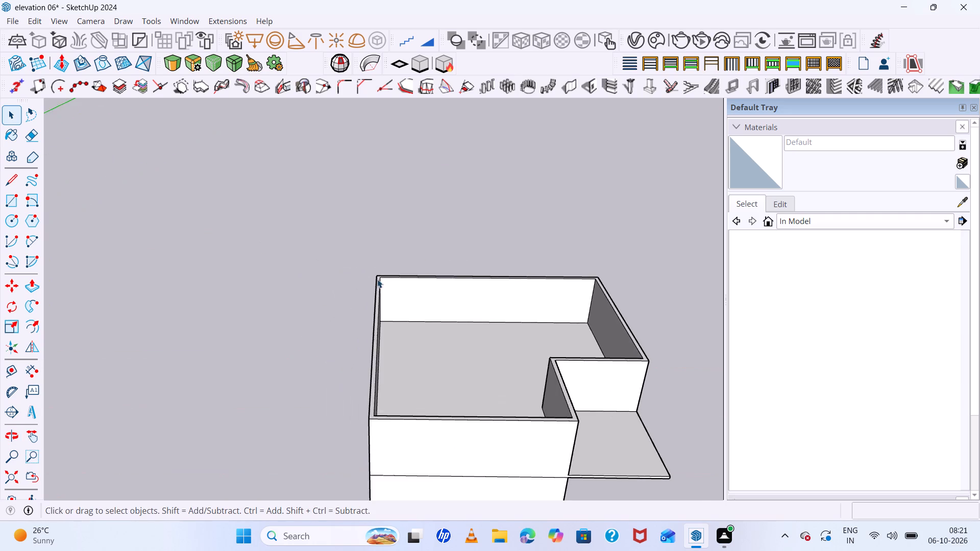
scroll(442, 279, "up", 1)
middle_click_drag(440, 277, 433, 318)
scroll(393, 272, "down", 13)
middle_click_drag(424, 290, 433, 346)
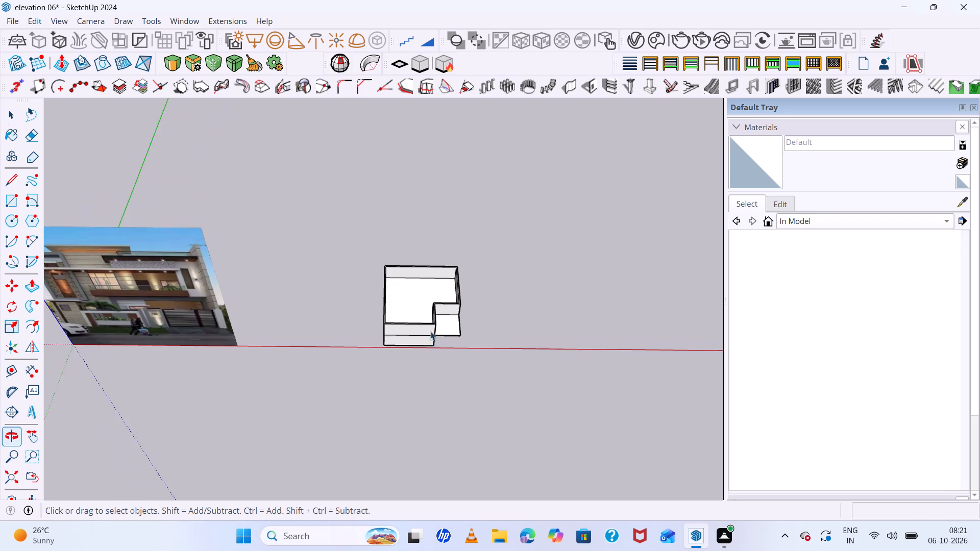
scroll(436, 314, "up", 8)
middle_click_drag(553, 323, 548, 261)
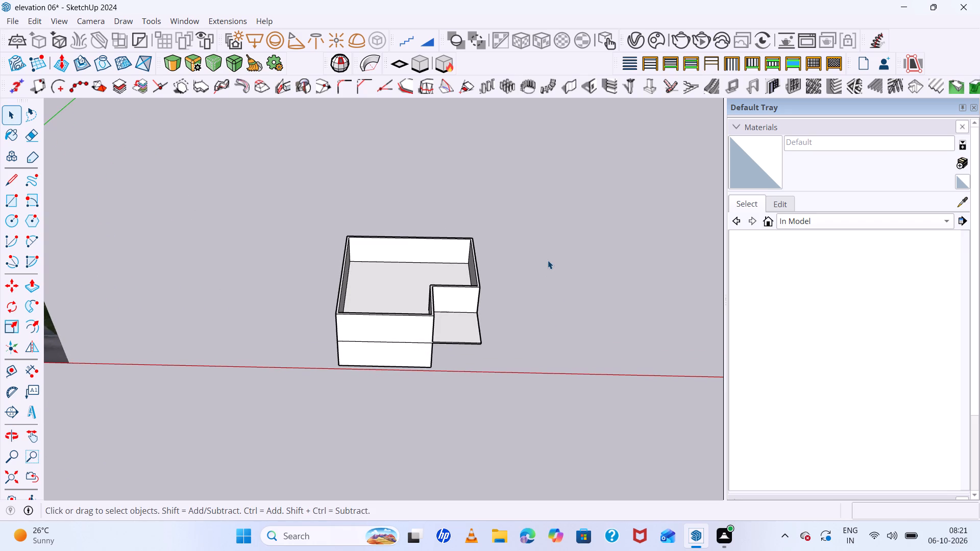
scroll(371, 303, "down", 4)
middle_click_drag(442, 306, 390, 215)
scroll(979, 17, "up", 12)
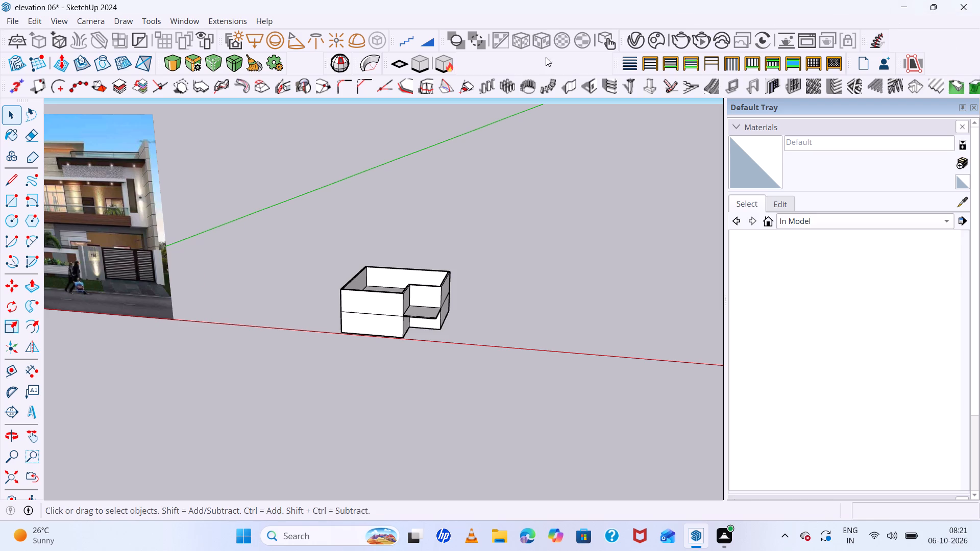
middle_click_drag(411, 231, 450, 310)
scroll(370, 266, "up", 9)
middle_click_drag(380, 264, 388, 353)
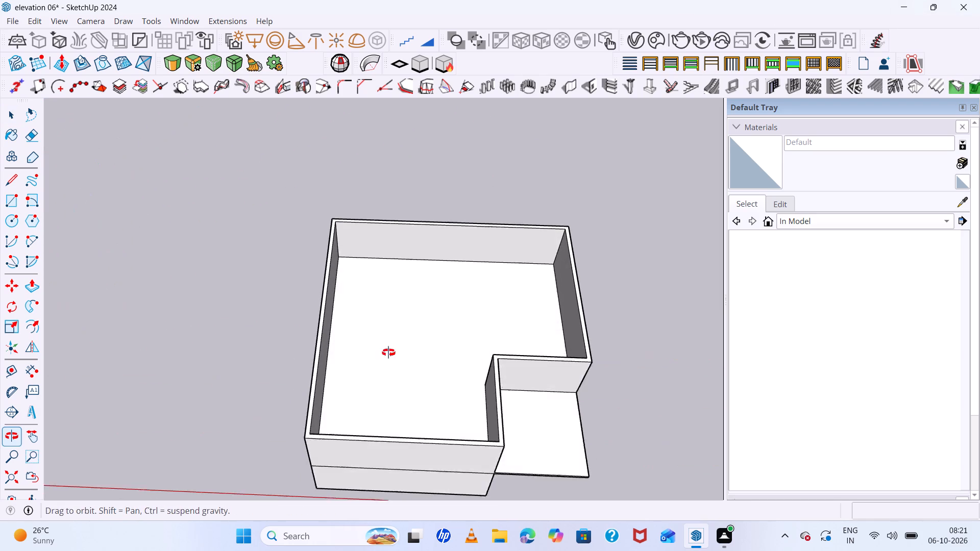
middle_click_drag(388, 353, 388, 354)
middle_click(388, 354)
scroll(388, 354, "up", 1)
scroll(370, 245, "up", 6)
scroll(370, 245, "down", 10)
scroll(377, 243, "up", 1)
middle_click_drag(378, 243, 393, 311)
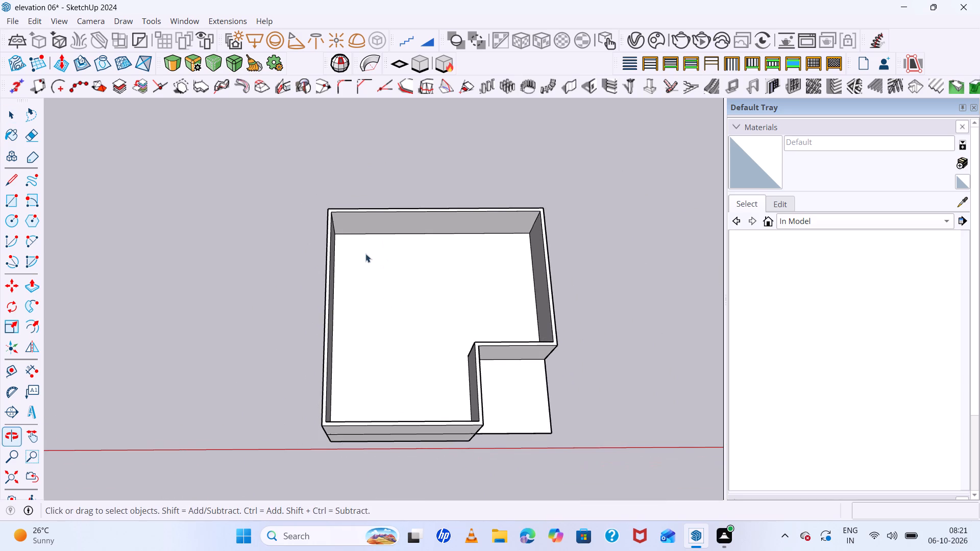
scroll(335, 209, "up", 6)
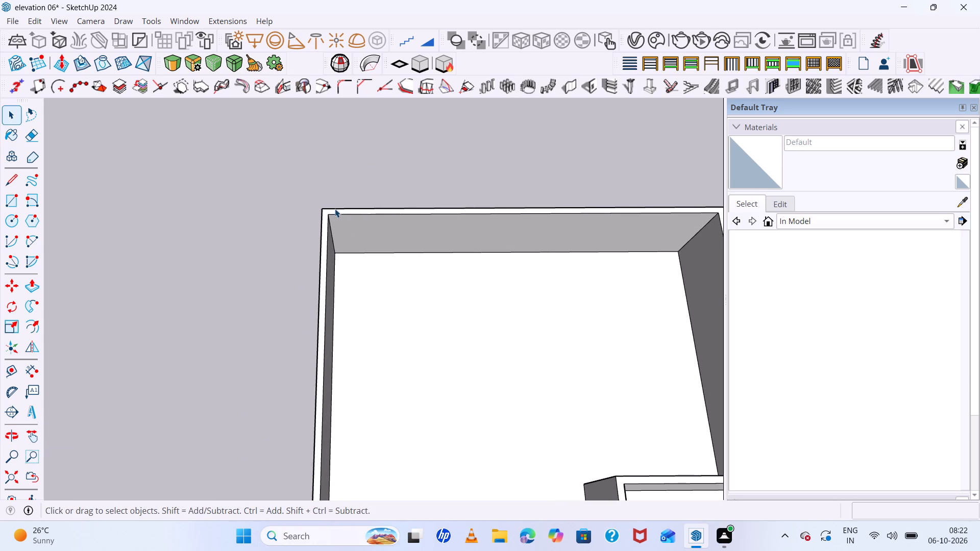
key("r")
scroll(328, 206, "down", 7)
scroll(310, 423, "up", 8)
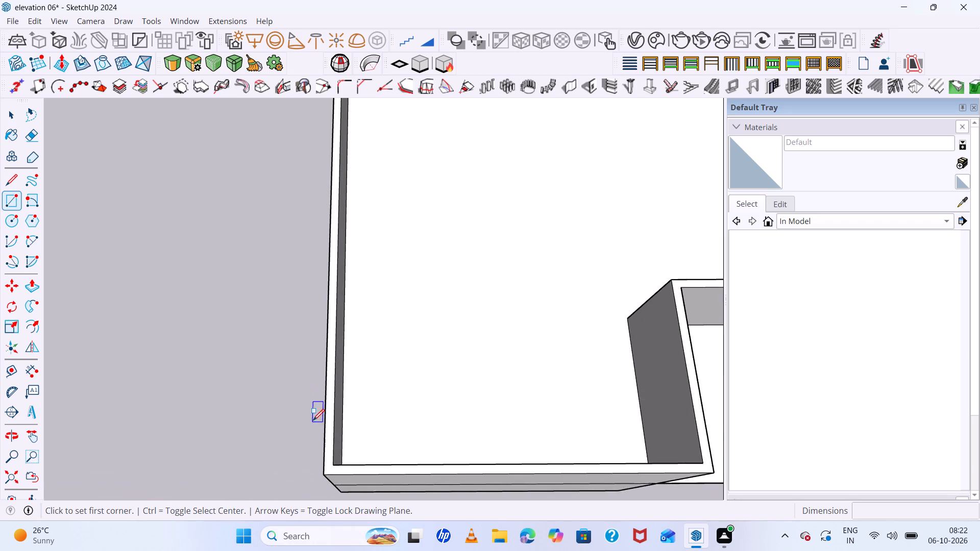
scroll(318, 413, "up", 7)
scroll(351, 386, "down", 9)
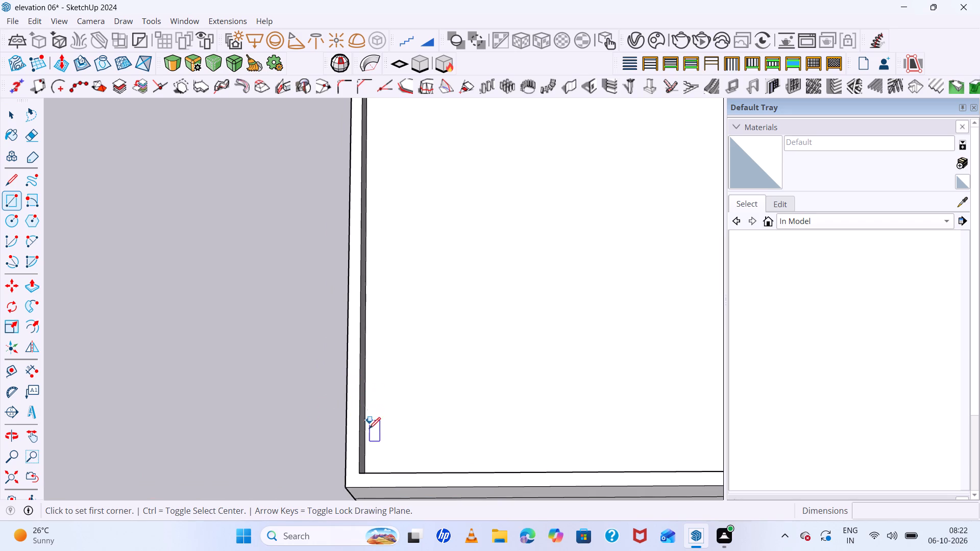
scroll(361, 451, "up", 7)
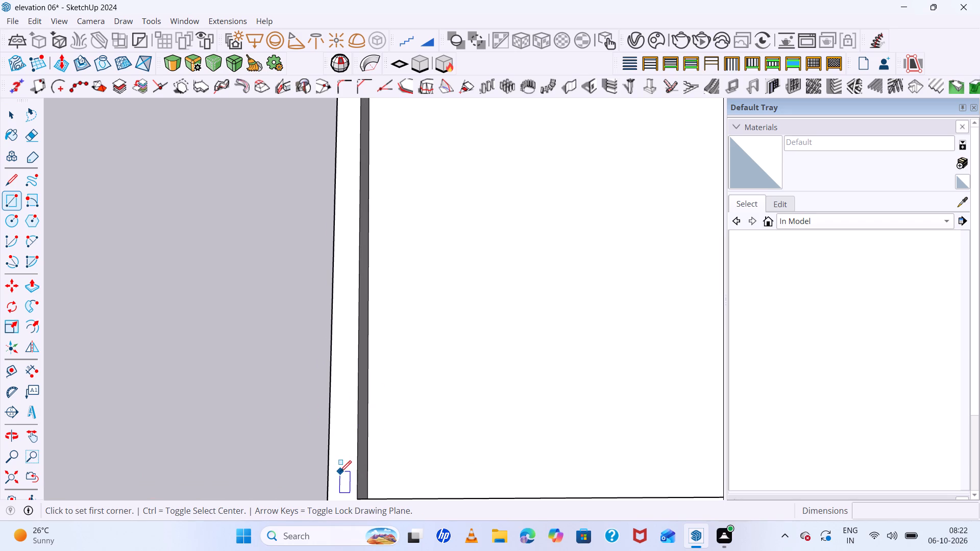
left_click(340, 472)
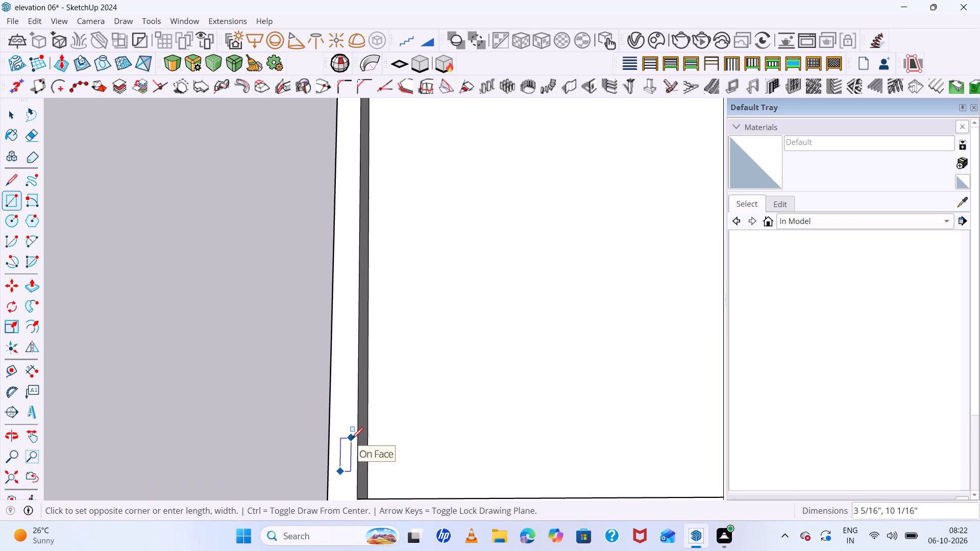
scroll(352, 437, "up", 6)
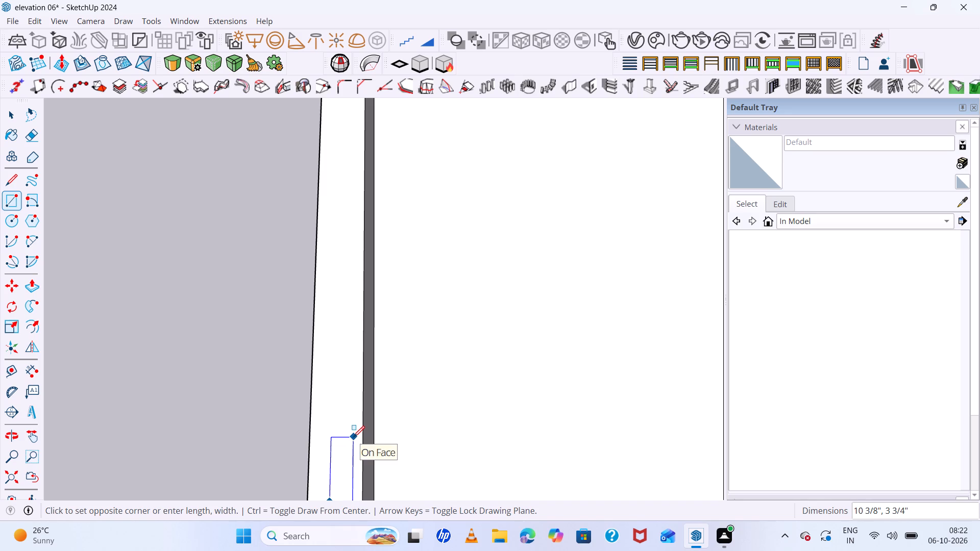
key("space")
Draw a small rectangle about 3 7/8" by 8 3/16" on the upper wall's top face near the front corner away from the recess.
scroll(317, 387, "down", 8)
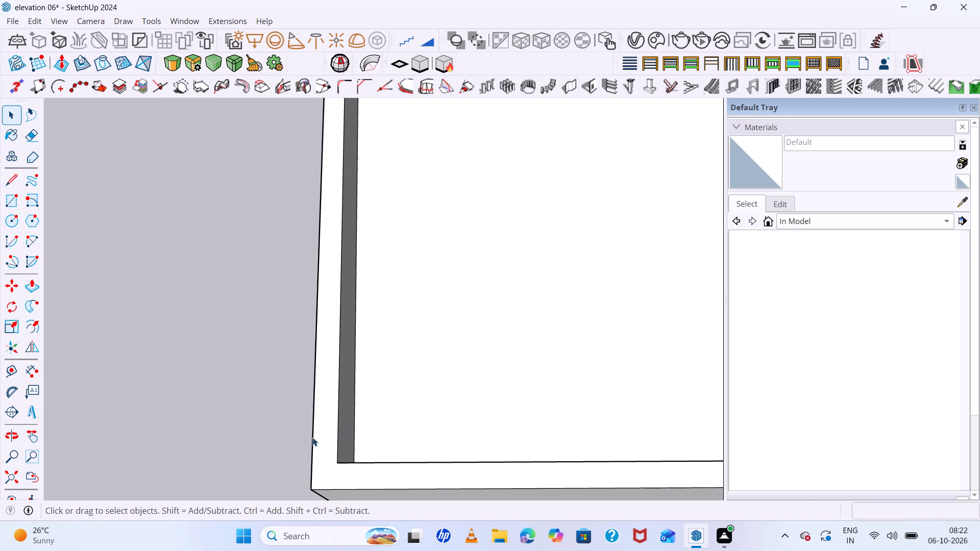
key("r")
scroll(330, 461, "up", 3)
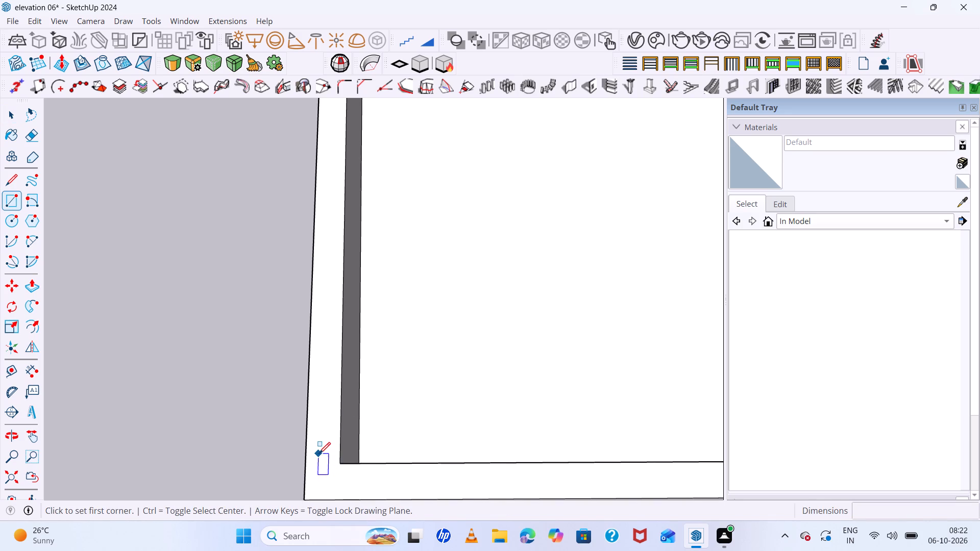
left_click(318, 454)
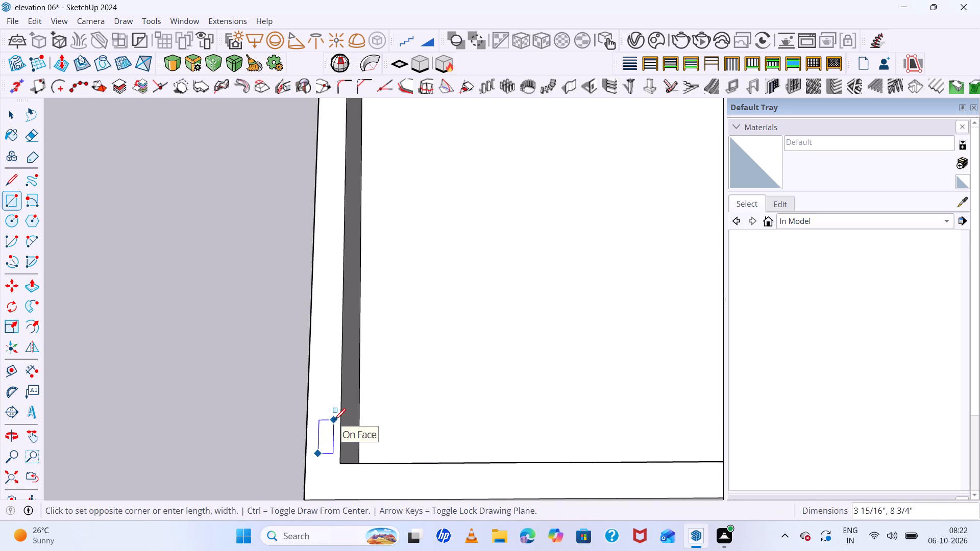
scroll(334, 420, "up", 3)
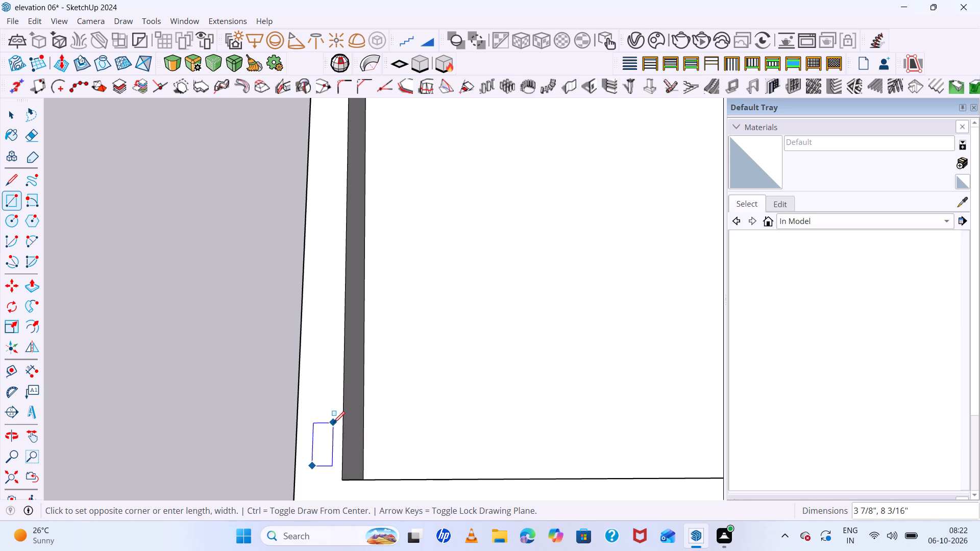
left_click(333, 423)
key("space")
Push/Pull the small rectangle upward about 2' 3 1/2" to form a block on the wall top.
left_click(326, 435)
key("p")
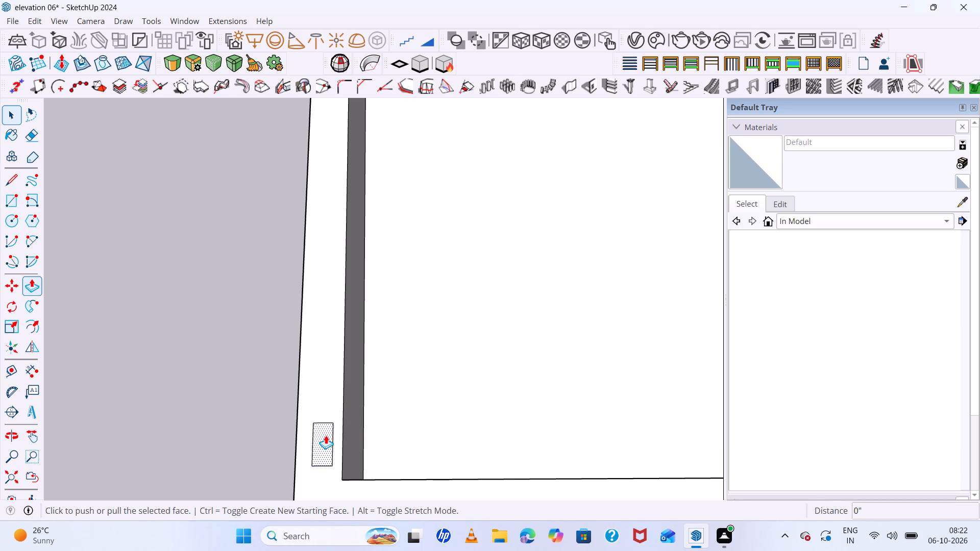
left_click(326, 435)
left_click(325, 403)
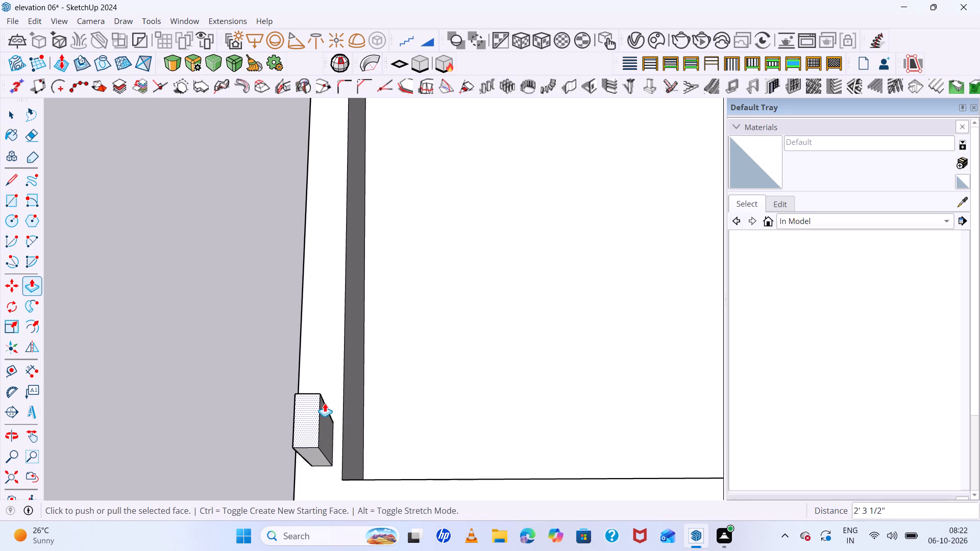
Extend the block's side face along the front wall about 30' 8 9/16", up to the wall's far outer corner.
scroll(352, 403, "down", 6)
middle_click_drag(424, 407, 347, 285)
scroll(424, 407, "up", 1)
key("space")
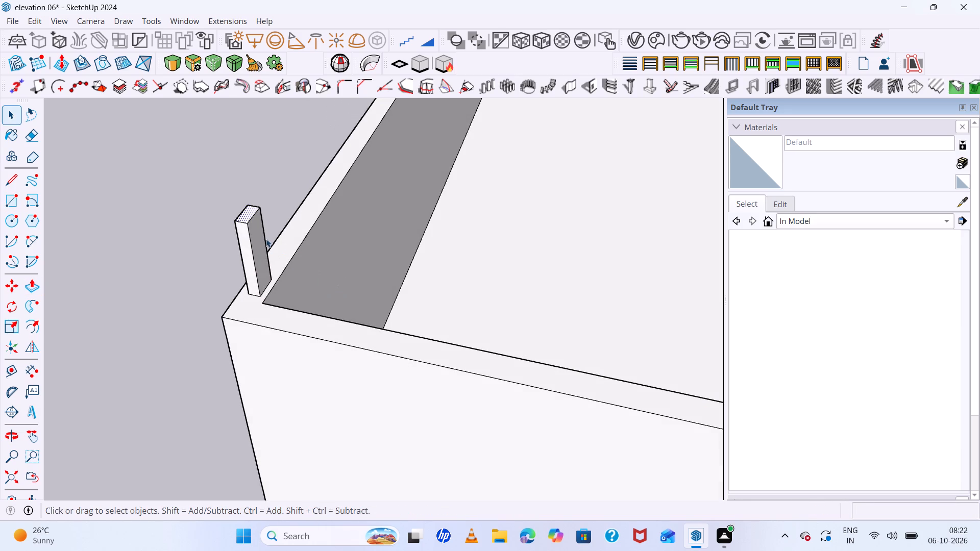
left_click(262, 249)
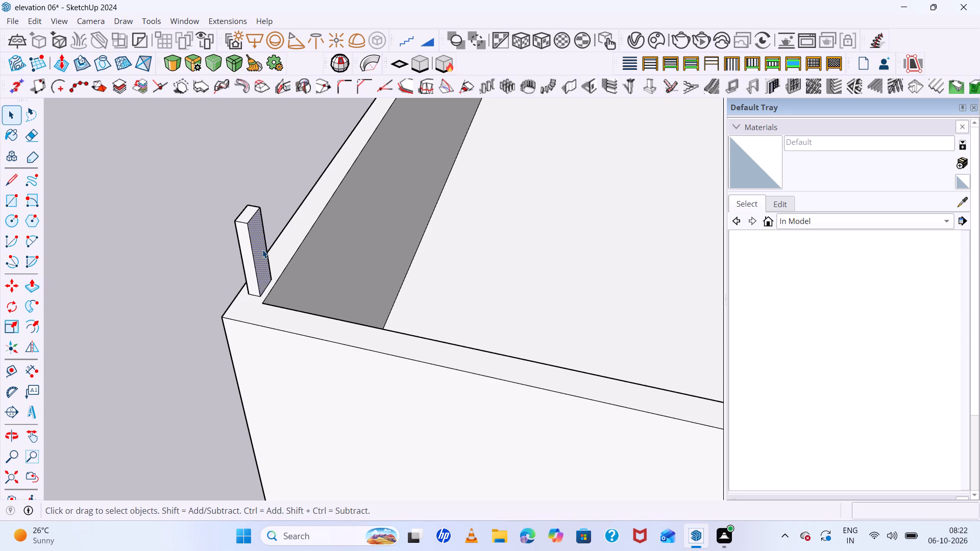
key("p")
left_click(262, 249)
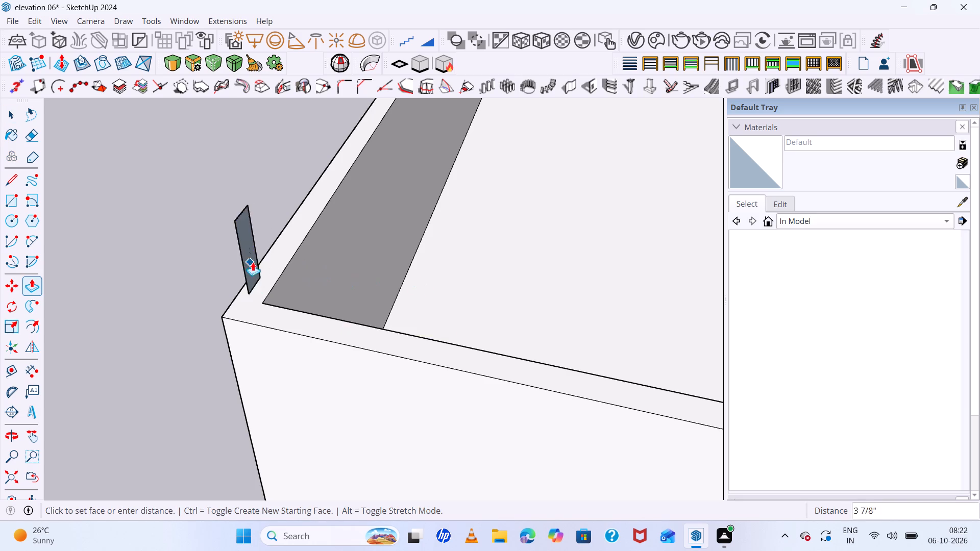
left_click(280, 269)
left_click(272, 266)
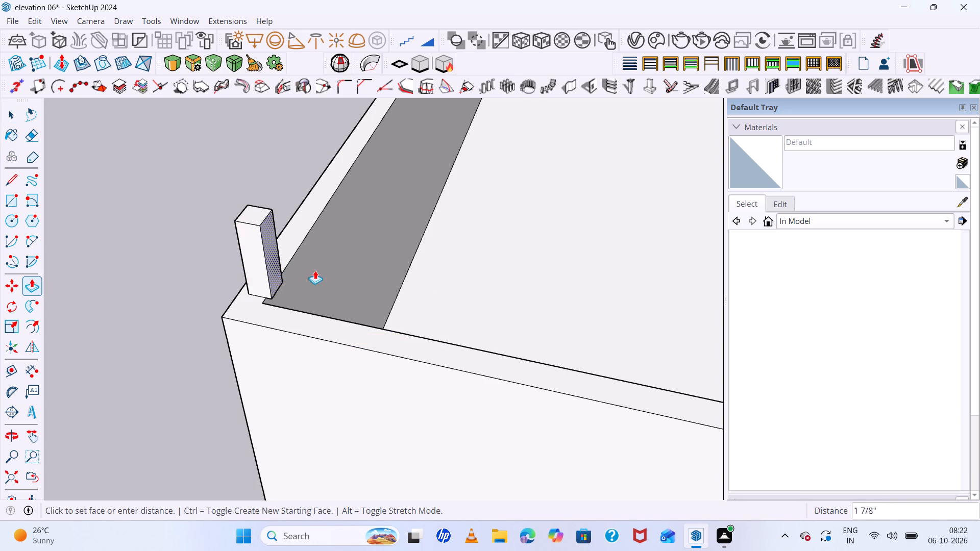
scroll(449, 288, "down", 20)
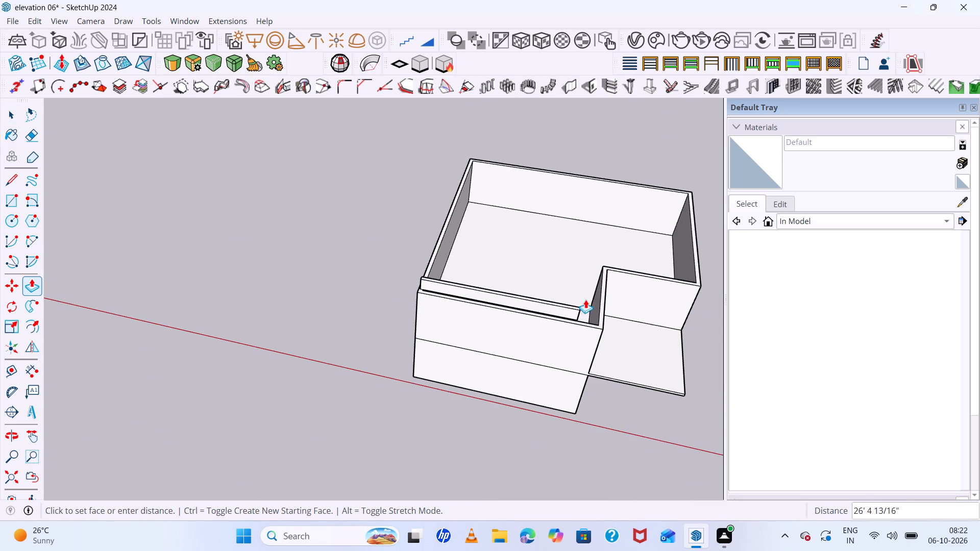
scroll(598, 311, "up", 11)
left_click(606, 340)
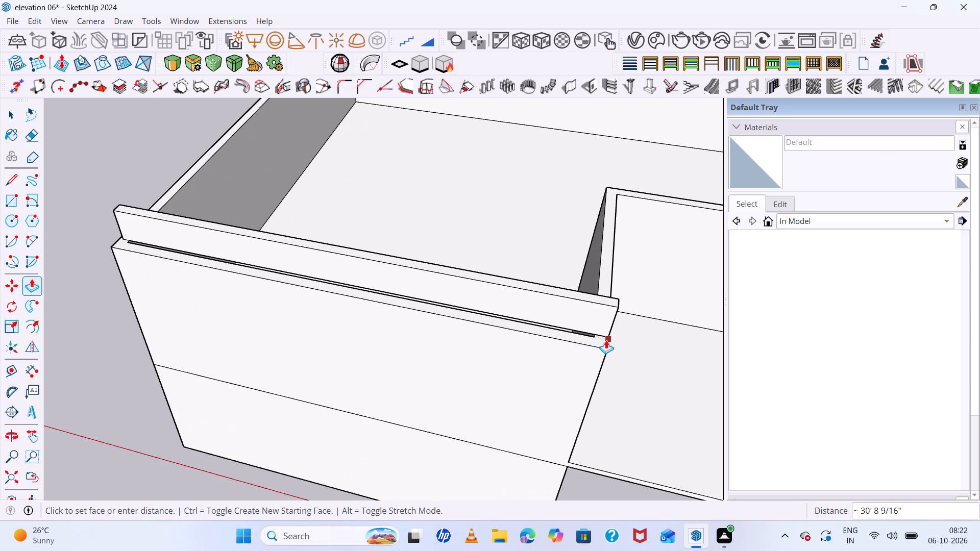
Pull the strip's front face outward about 11 5/8" so it is flush with the front wall's outer face.
key("space")
left_click(579, 317)
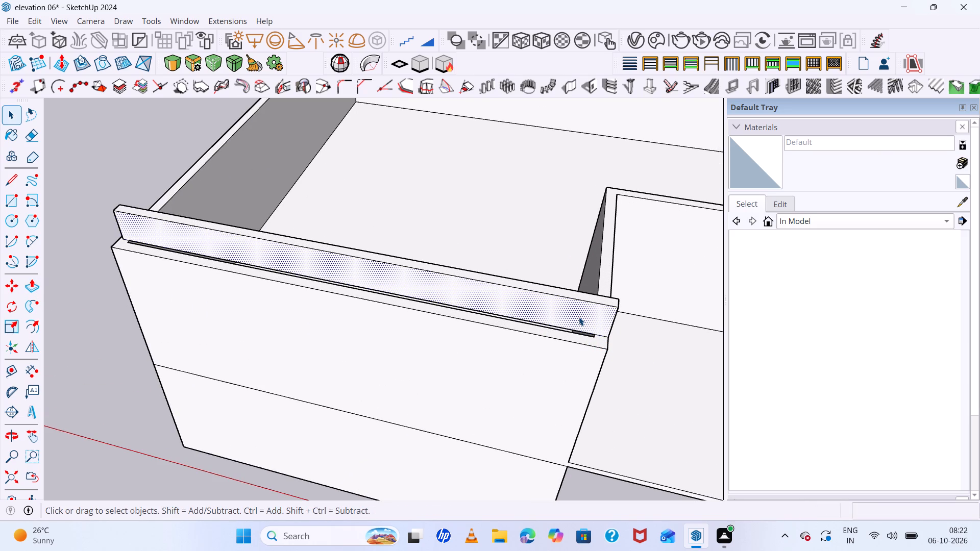
key("p")
left_click(579, 317)
left_click(589, 353)
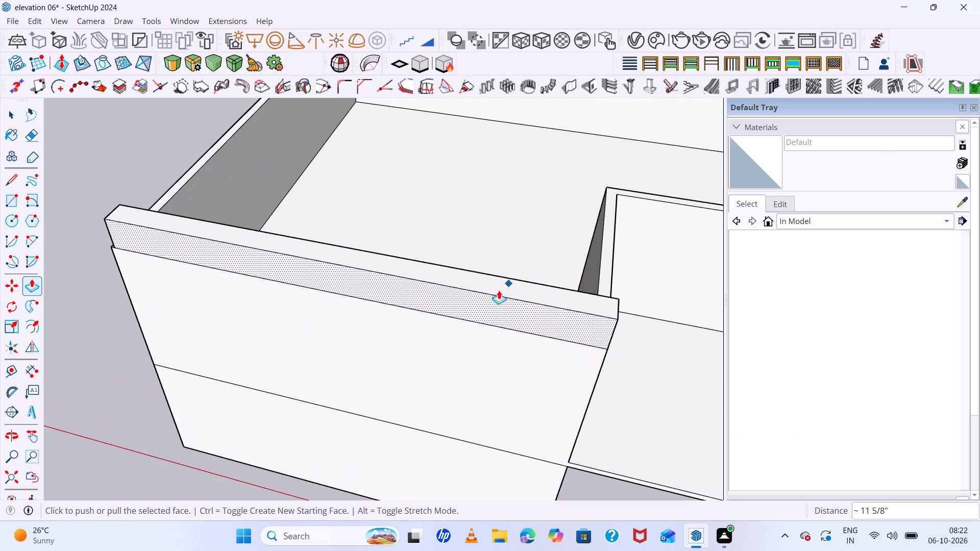
Extend the strip's inner face rearward about 15' 1 5/8" over the open room, up to the recess wall line.
middle_click_drag(479, 297, 109, 316)
scroll(346, 283, "up", 3)
middle_click_drag(263, 233, 251, 217)
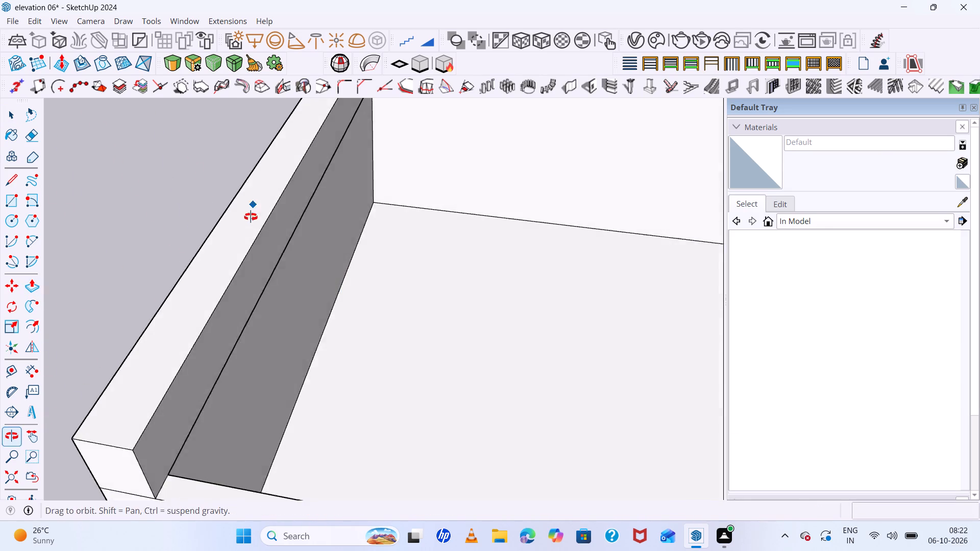
middle_click_drag(251, 217, 246, 210)
key("space")
left_click(233, 265)
key("p")
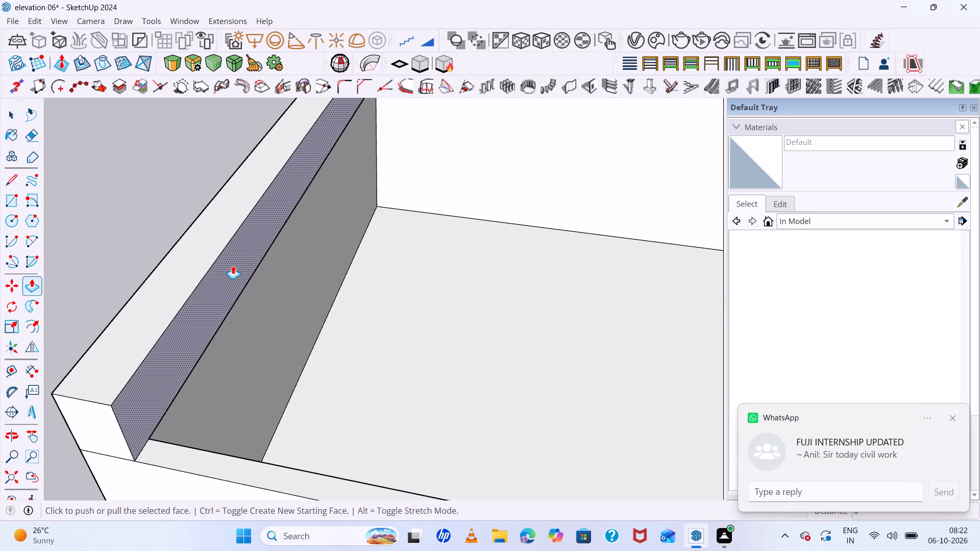
left_click(233, 265)
scroll(470, 302, "down", 15)
scroll(470, 301, "down", 6)
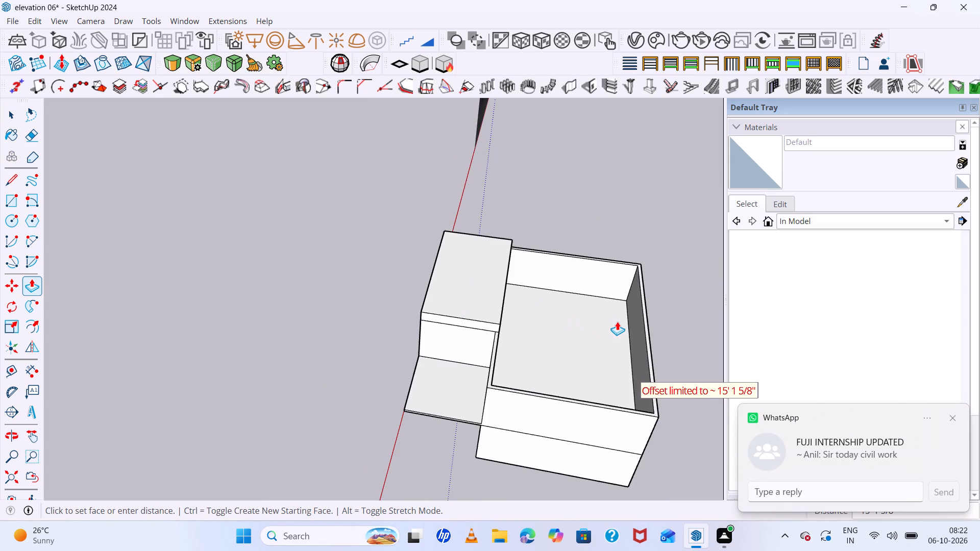
left_click(618, 321)
Extend the roof slab's inner face a further 30' 8 9/16" or so, up to the rear wall's outer face.
middle_click_drag(563, 311, 252, 241)
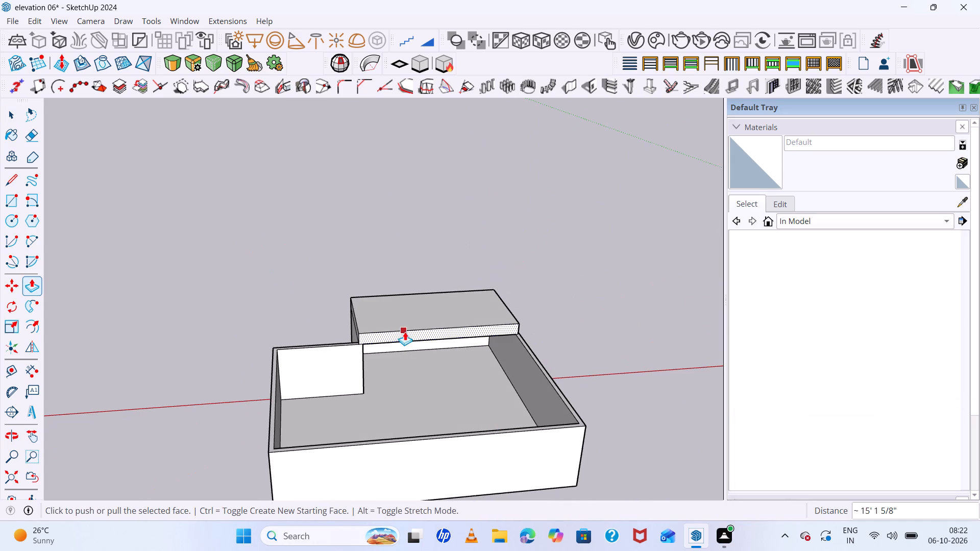
scroll(407, 331, "up", 4)
key("space")
left_click(403, 334)
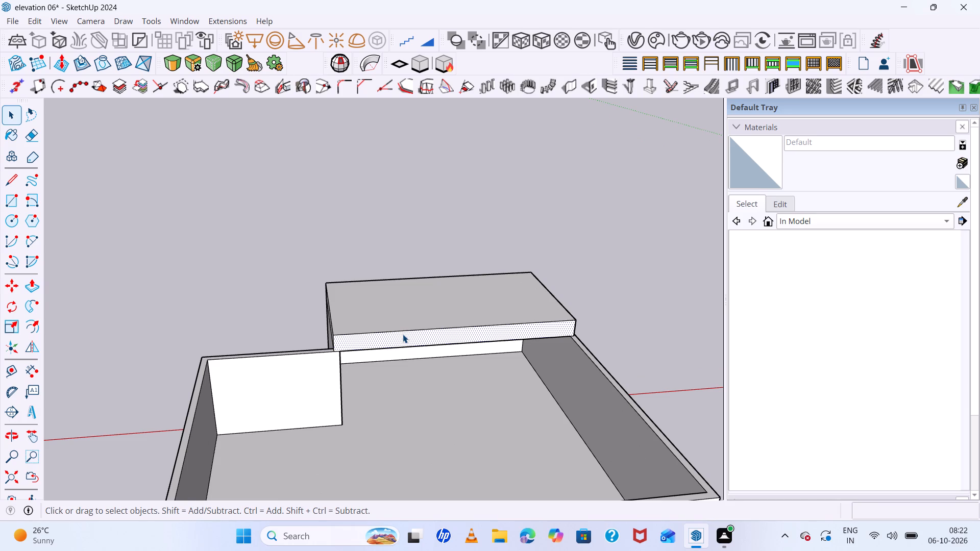
key("p")
left_click(403, 334)
scroll(434, 360, "down", 8)
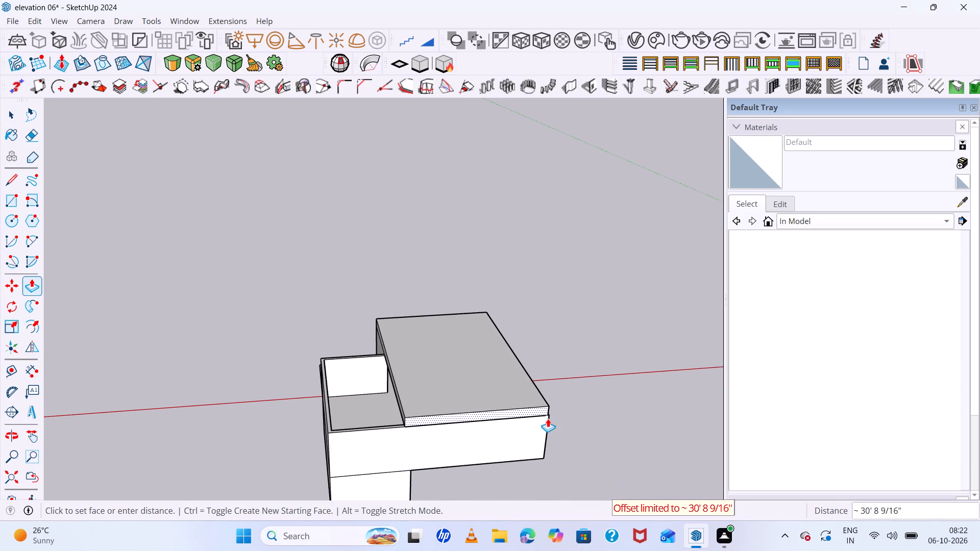
left_click(545, 413)
middle_click_drag(548, 367, 290, 334)
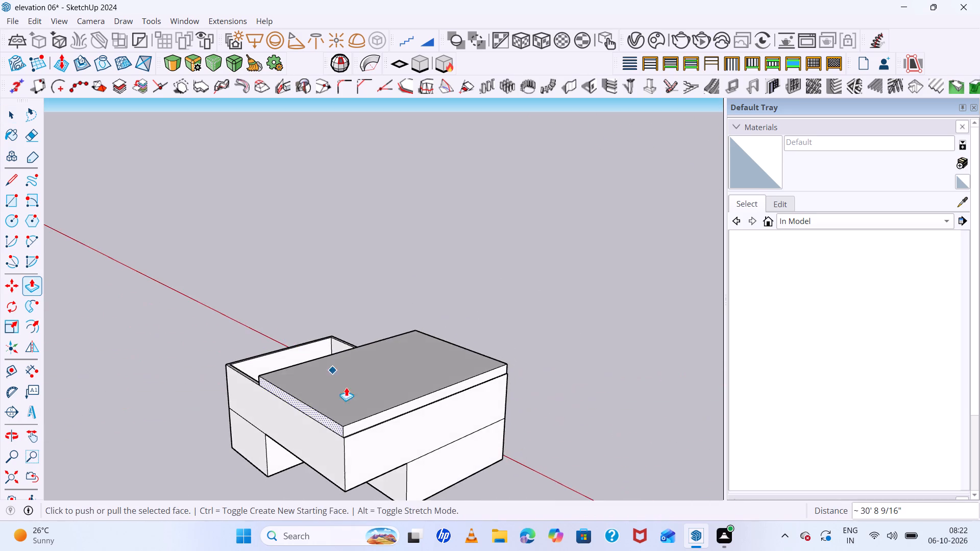
Pull the roof slab's long side face outward about 3 3/16" so it is flush with the outer wall face below.
scroll(362, 404, "up", 6)
scroll(354, 464, "up", 12)
key("space")
left_click(324, 431)
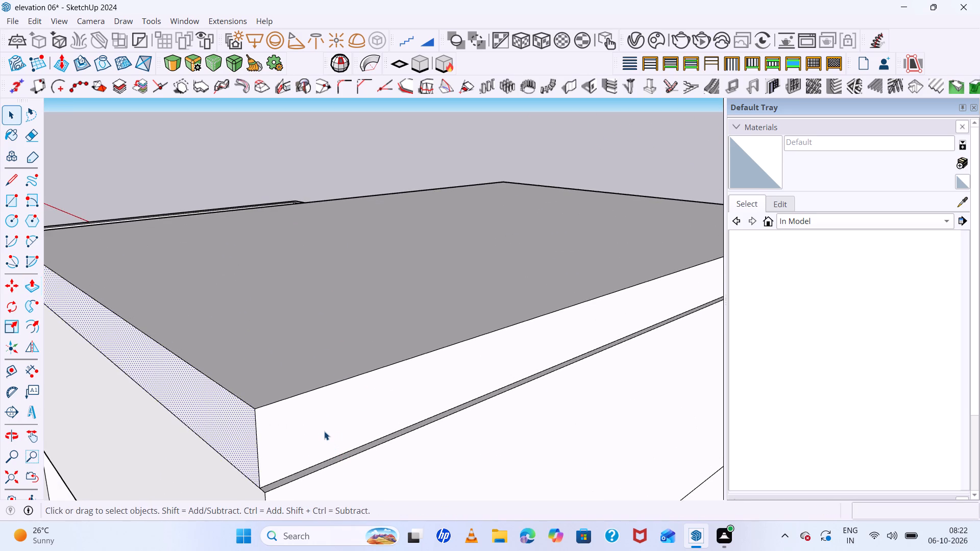
key("p")
left_click(324, 431)
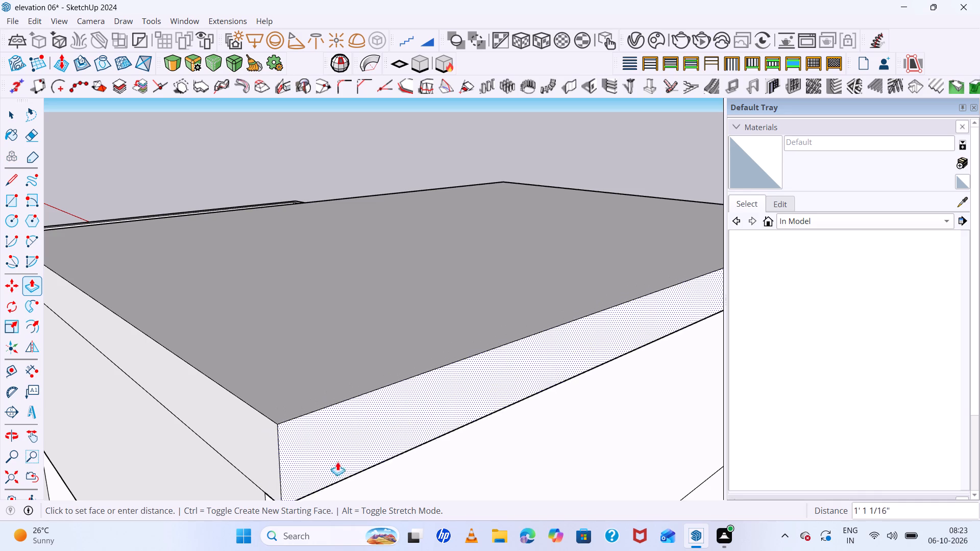
left_click(276, 490)
Extend the roof slab's end face about 16' 7/16" over the remaining open room, up to the end wall's outer corner.
scroll(335, 373, "down", 10)
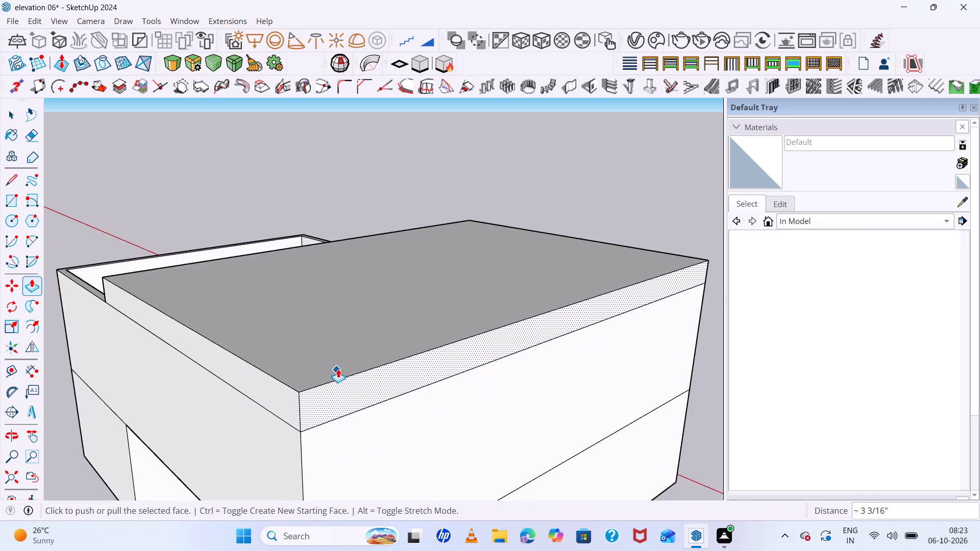
scroll(338, 369, "down", 4)
middle_click_drag(315, 373, 744, 406)
scroll(497, 389, "up", 5)
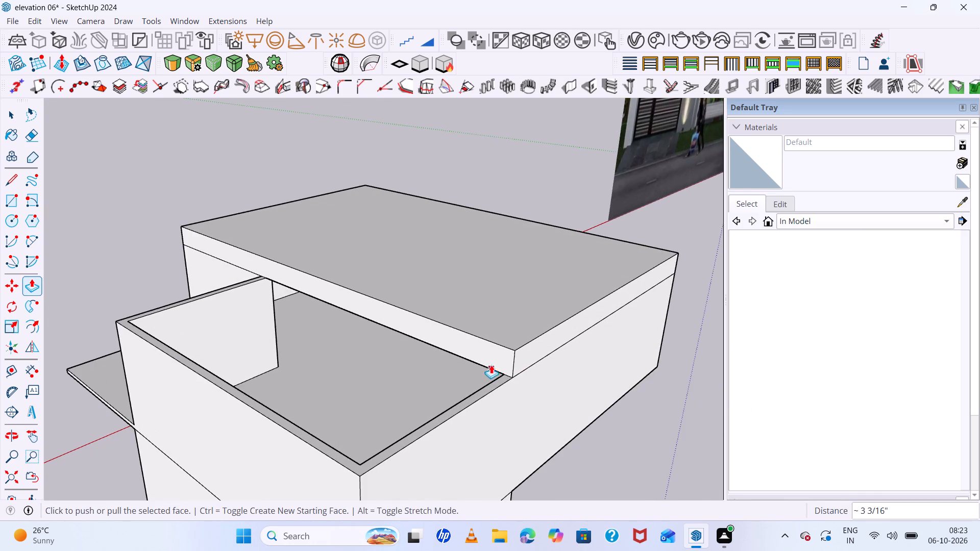
key("space")
left_click(487, 354)
key("p")
left_click(487, 354)
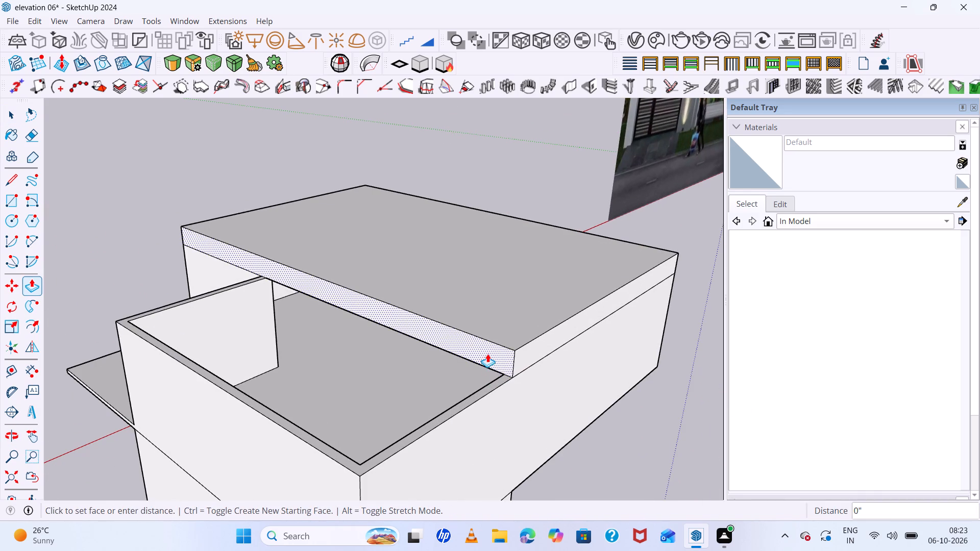
left_click(357, 471)
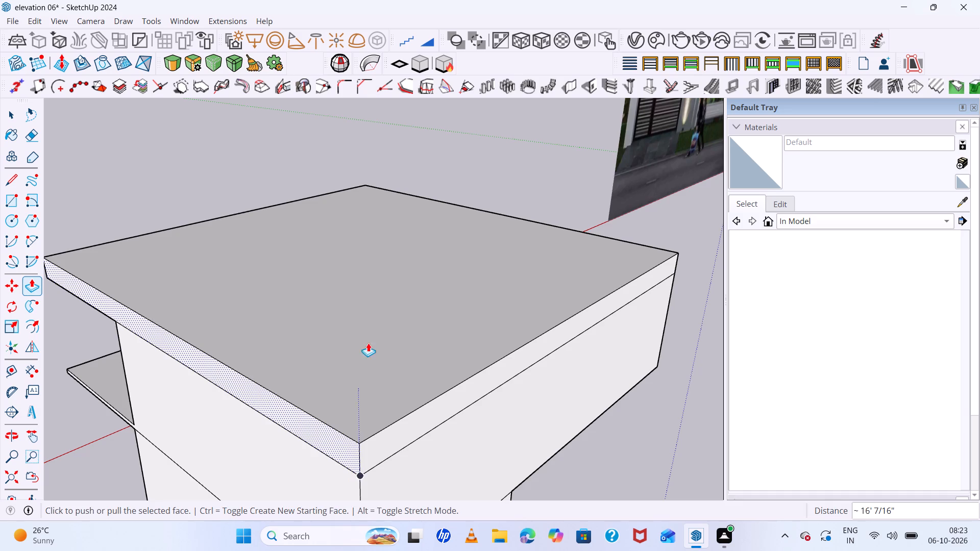
Push the roof slab's top face down about 1' 11 7/8" to make it a thin slab.
key("space")
left_click(369, 298)
key("p")
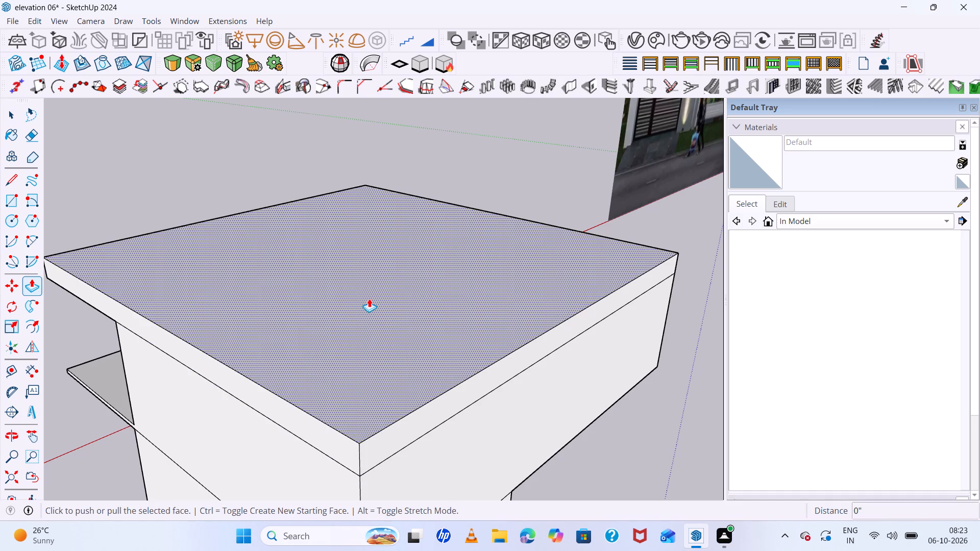
left_click(369, 298)
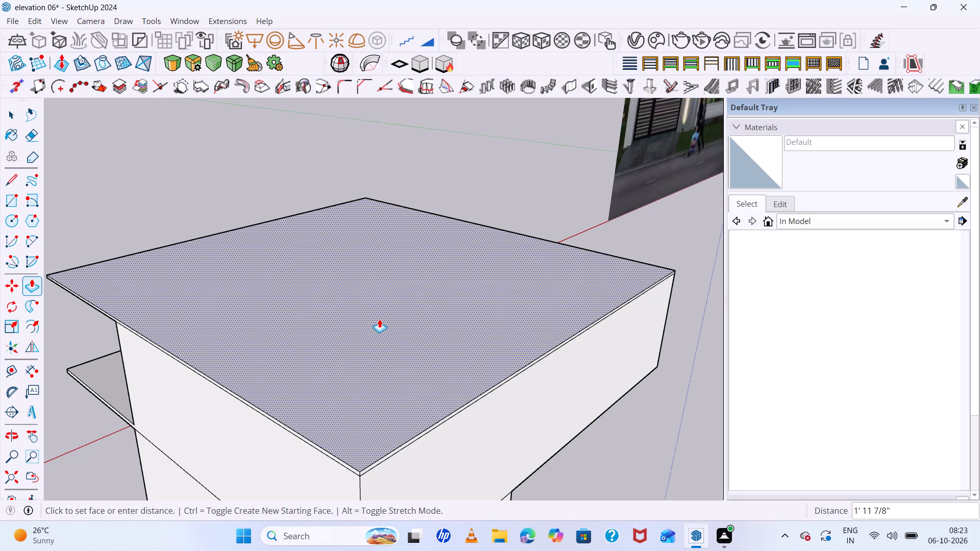
left_click(379, 319)
Examine the roofed building from several sides and compare its massing with the house in the reference image.
scroll(405, 299, "down", 13)
key("space")
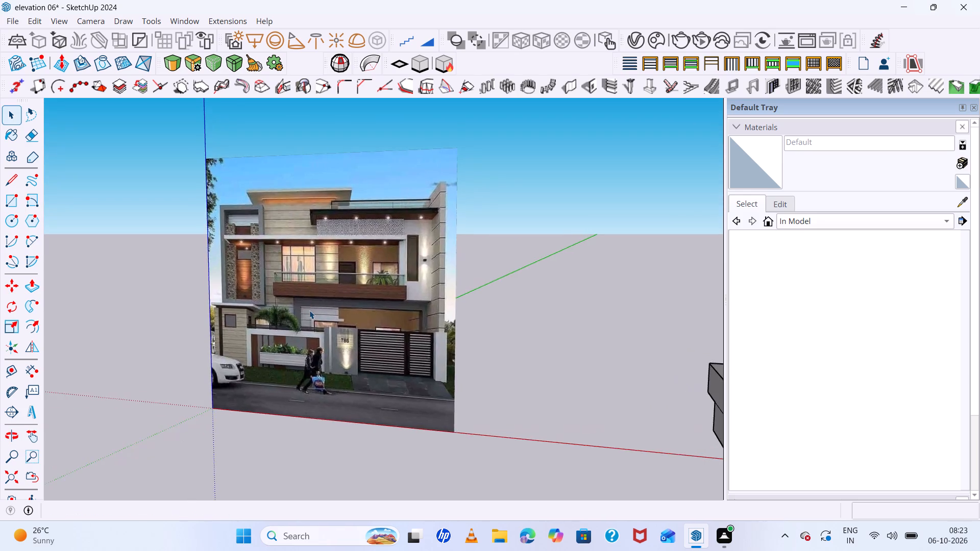
scroll(309, 310, "down", 12)
scroll(498, 321, "up", 13)
middle_click_drag(522, 391, 543, 454)
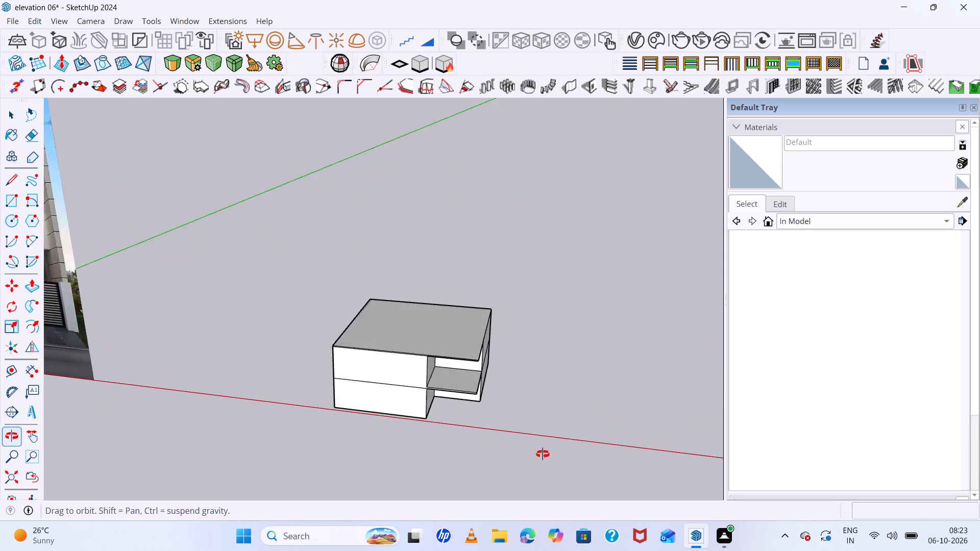
middle_click_drag(543, 454, 440, 304)
scroll(390, 336, "up", 7)
middle_click_drag(452, 356, 452, 358)
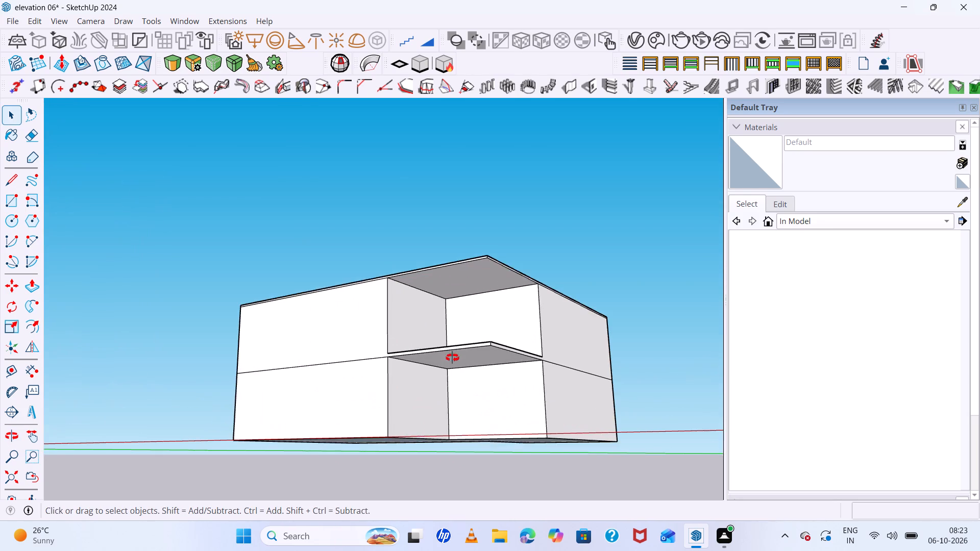
middle_click_drag(452, 358, 482, 405)
scroll(502, 334, "down", 14)
scroll(190, 289, "up", 6)
middle_click_drag(359, 306, 368, 356)
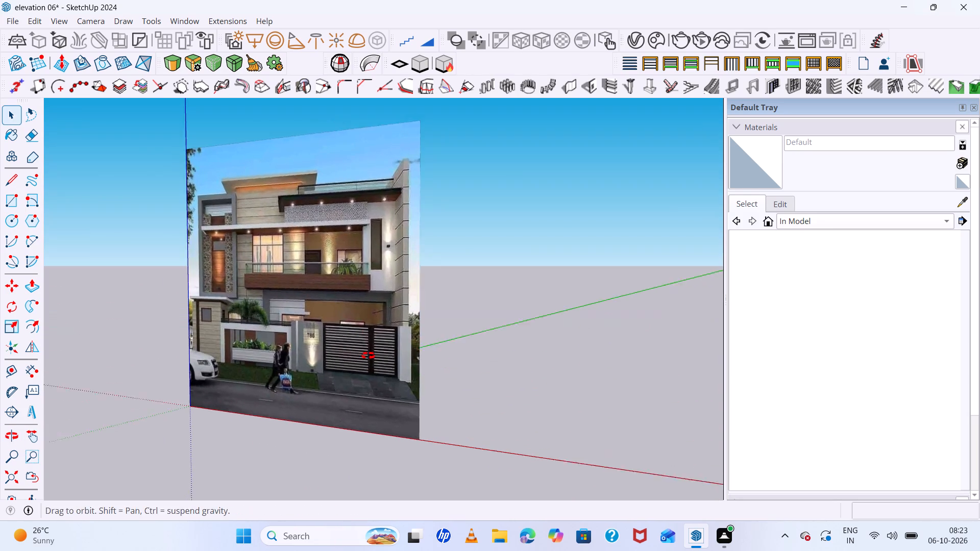
middle_click_drag(368, 356, 369, 366)
scroll(267, 290, "up", 7)
scroll(267, 287, "down", 7)
middle_click_drag(283, 286, 298, 288)
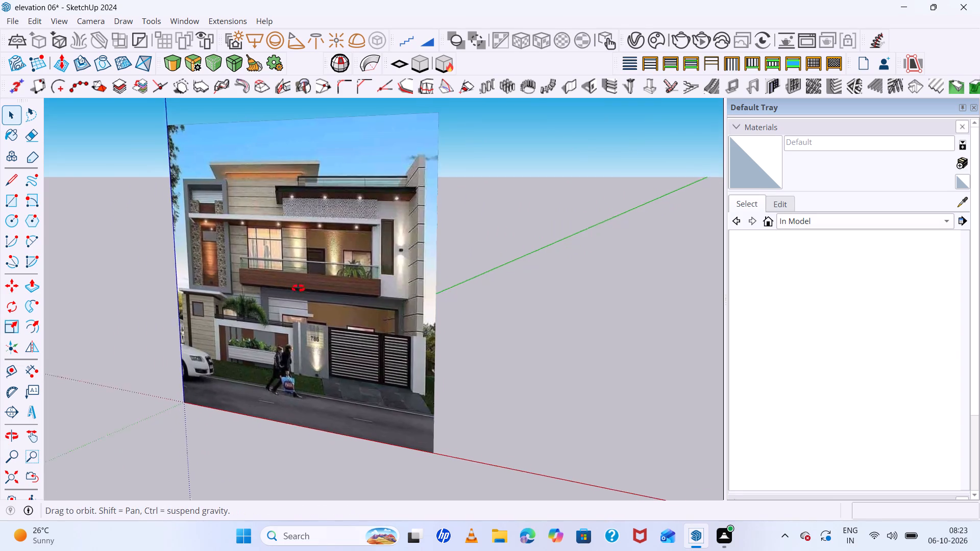
middle_click_drag(298, 288, 255, 249)
scroll(255, 249, "up", 7)
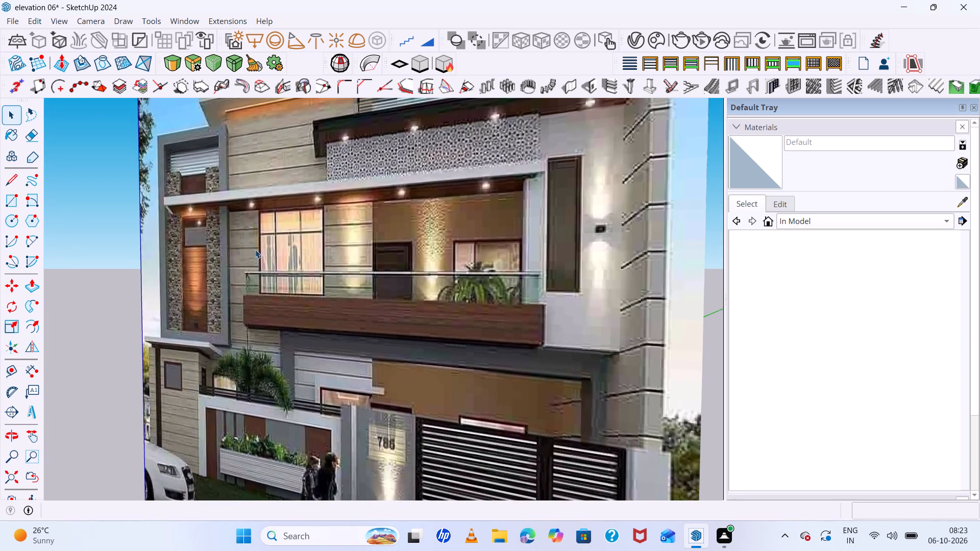
scroll(255, 249, "down", 7)
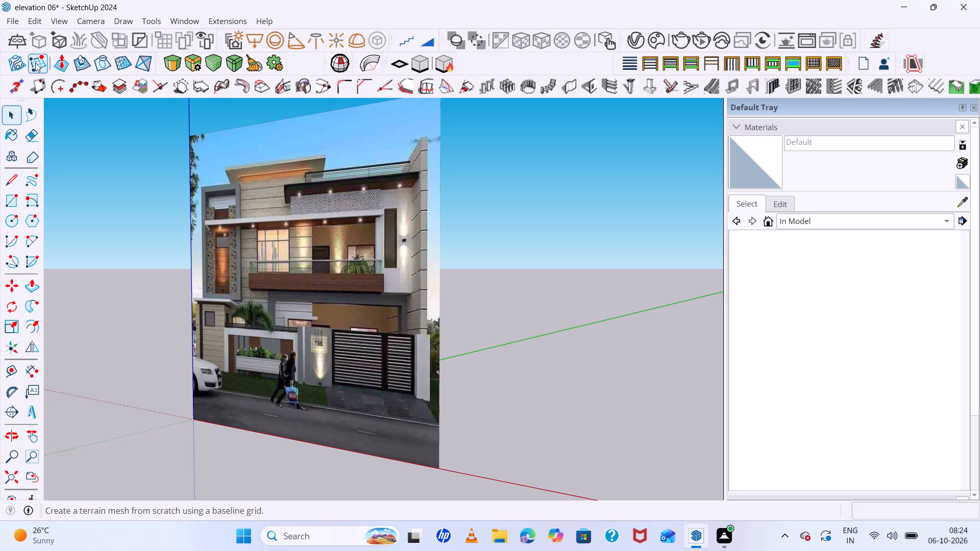
scroll(324, 0, "down", 2)
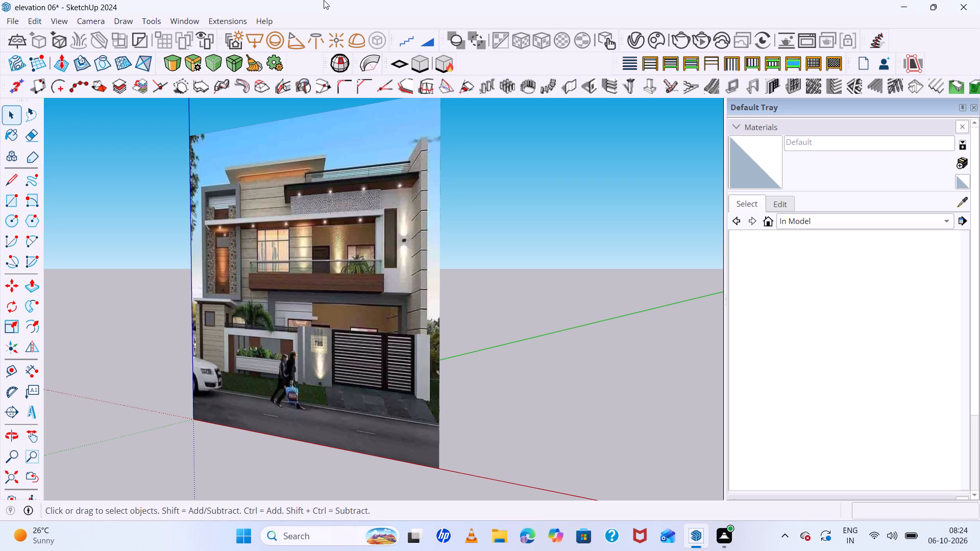
scroll(324, 0, "down", 4)
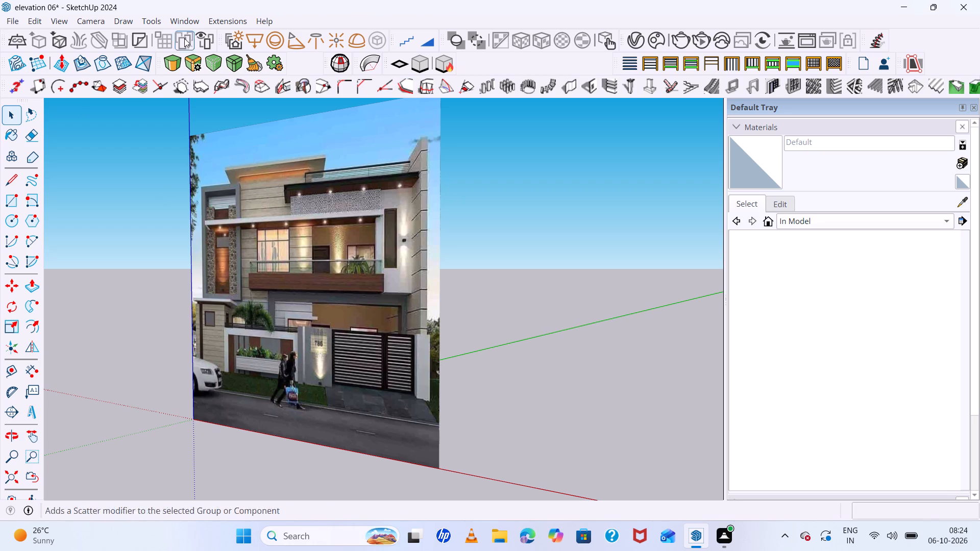
Draw a small rectangle on the ground along the red axis, between the reference image and the building.
scroll(265, 183, "down", 6)
scroll(333, 188, "down", 4)
middle_click_drag(368, 188, 413, 327)
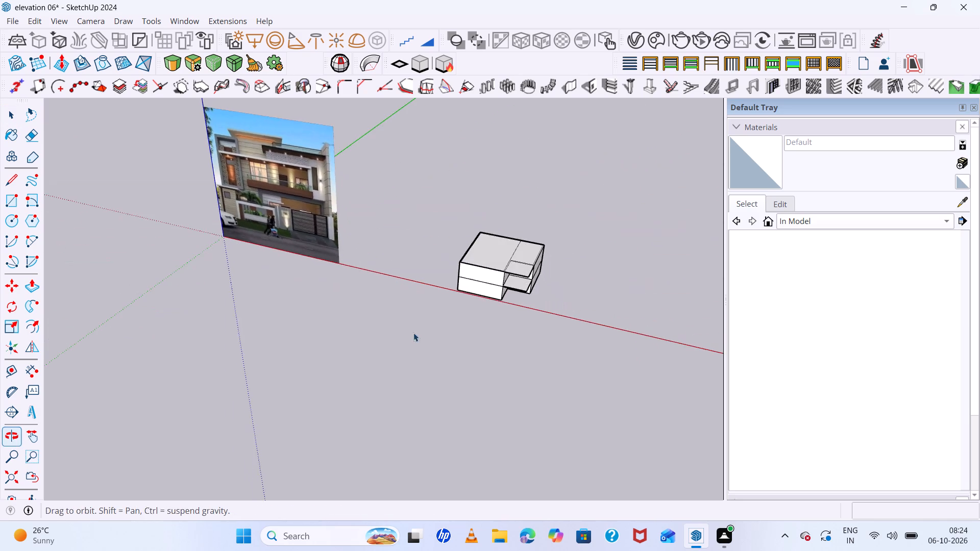
scroll(377, 281, "up", 8)
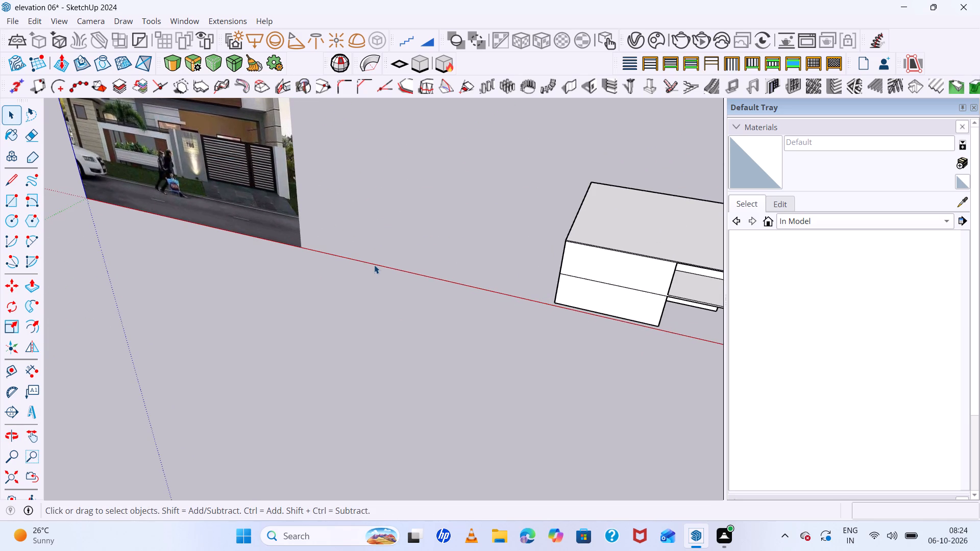
key("r")
left_click(357, 260)
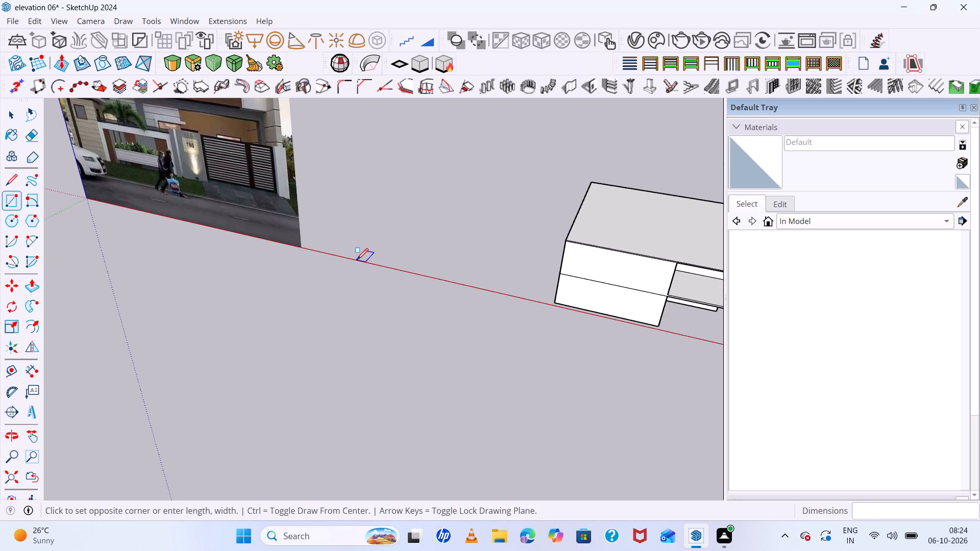
left_click(410, 242)
key("space")
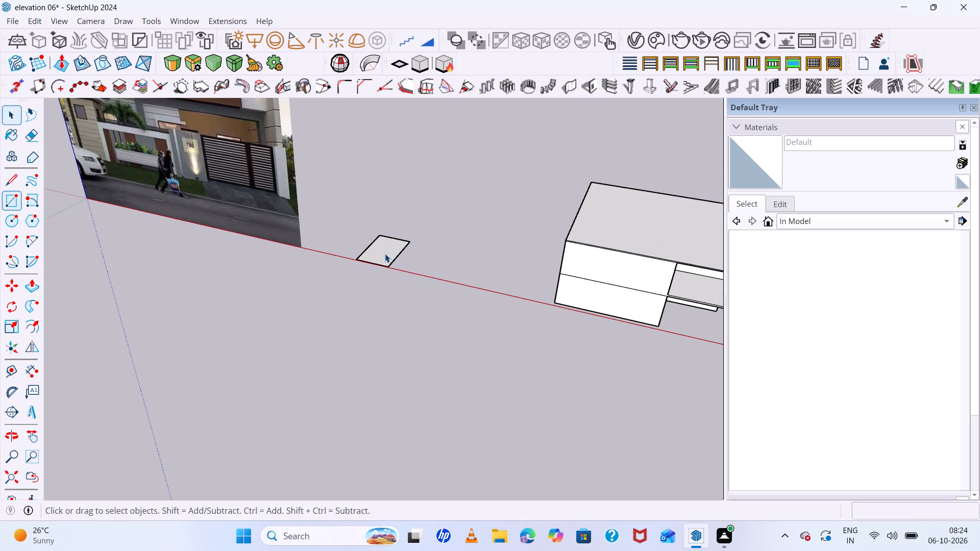
Push/Pull the small ground rectangle downward by the previous distance and raise its top face to form a box.
left_click(385, 254)
key("p")
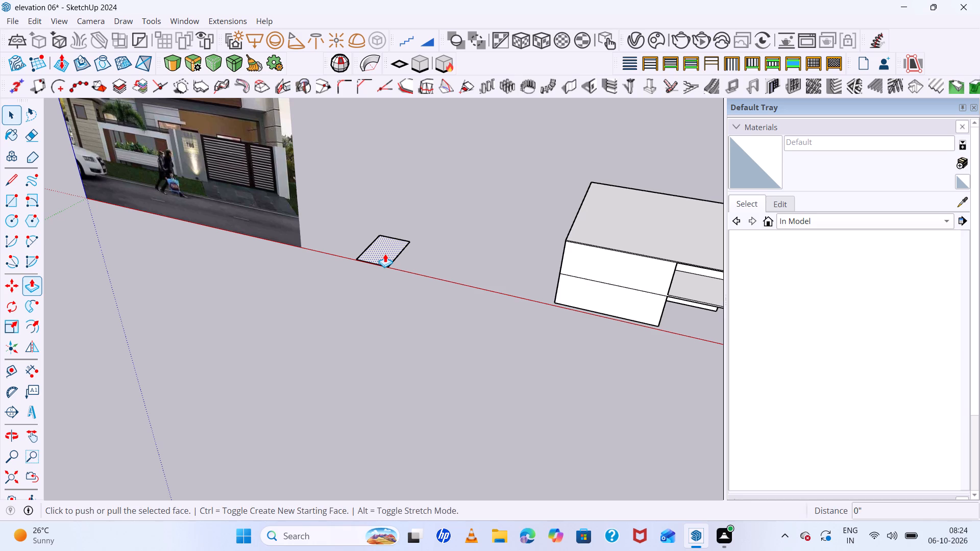
double_click(385, 254)
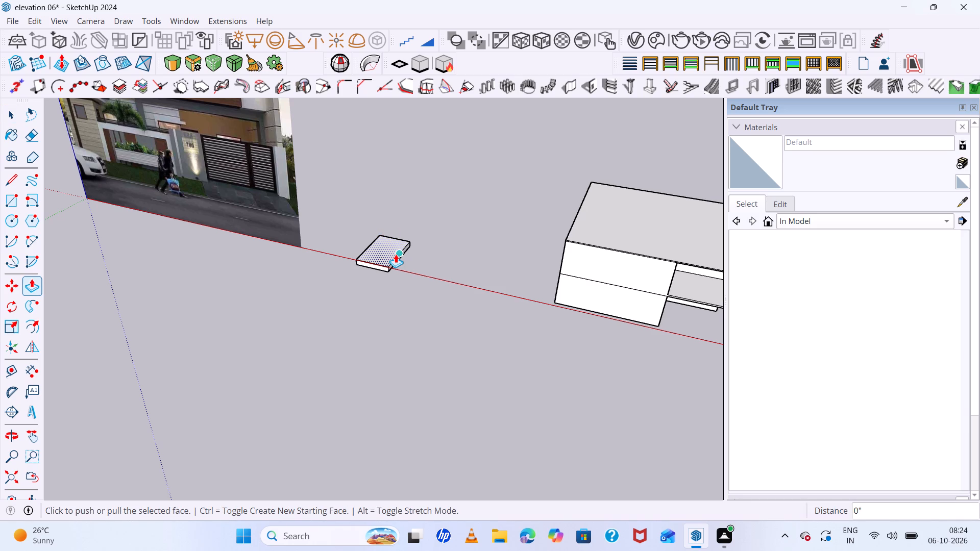
left_click(396, 254)
left_click(380, 216)
Select all connected faces and edges of the small box and bring up the operations available for it.
middle_click_drag(396, 248, 454, 325)
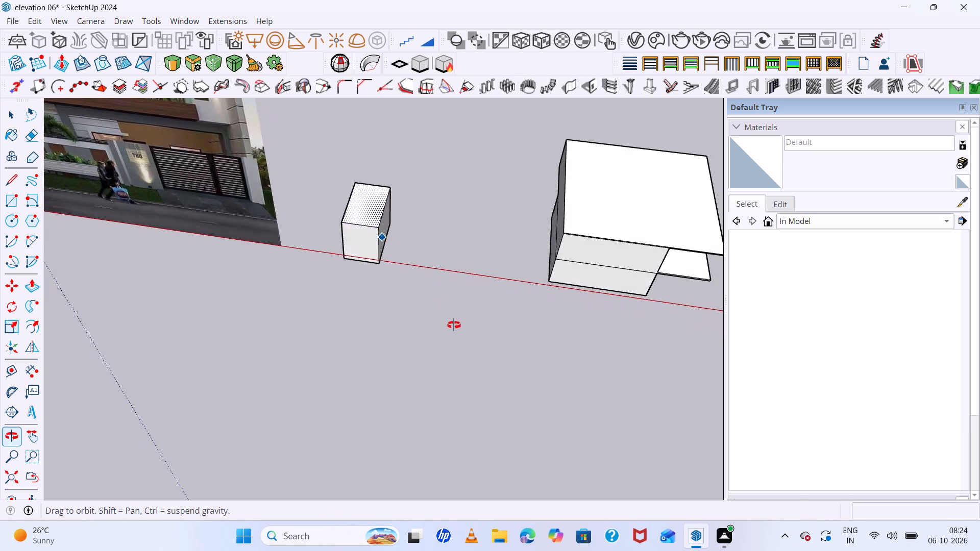
middle_click_drag(454, 325, 389, 350)
middle_click_drag(342, 338, 315, 324)
middle_click_drag(312, 321, 264, 242)
key("space")
triple_click(403, 225)
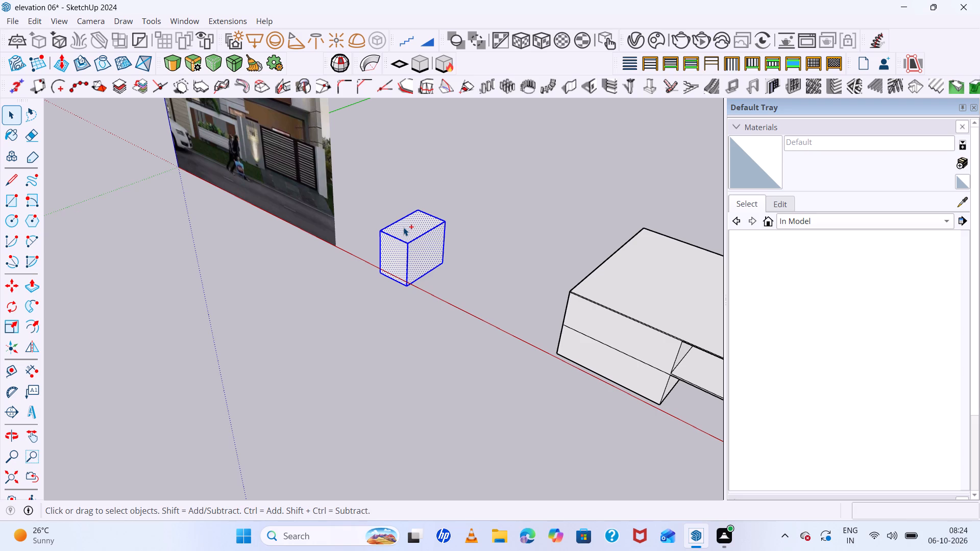
right_click(406, 228)
left_click(406, 228)
left_click(391, 239)
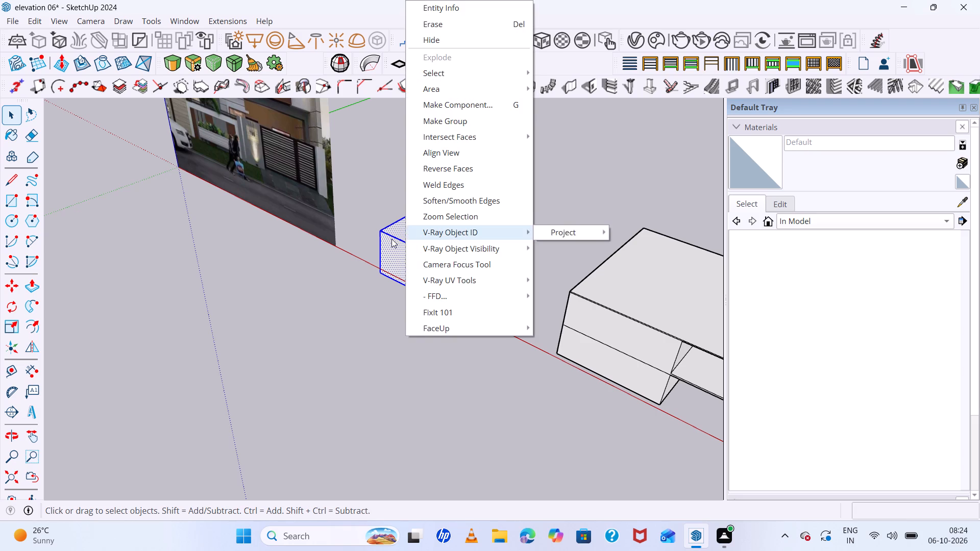
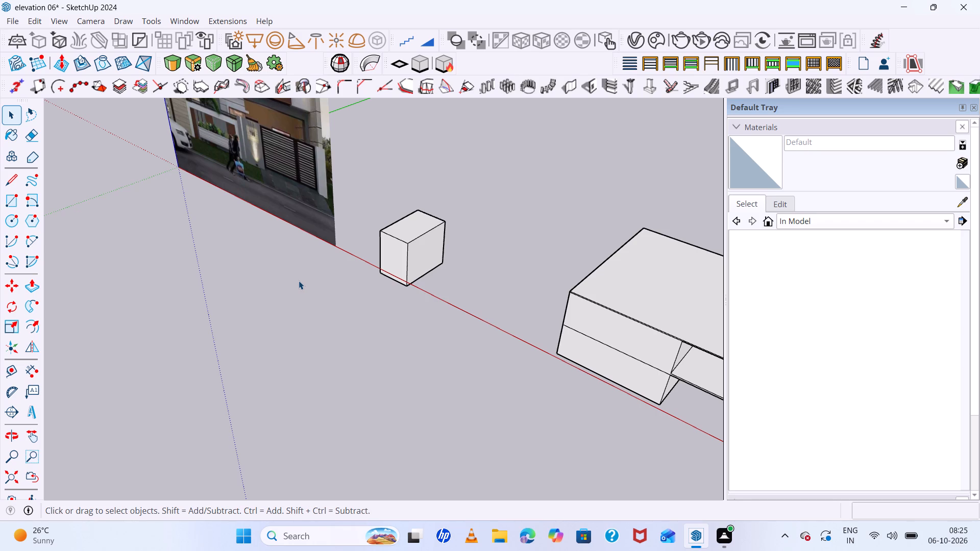
Select all connected faces and edges of the small box beside the reference image and make them a group.
scroll(356, 292, "down", 1)
left_click(409, 250)
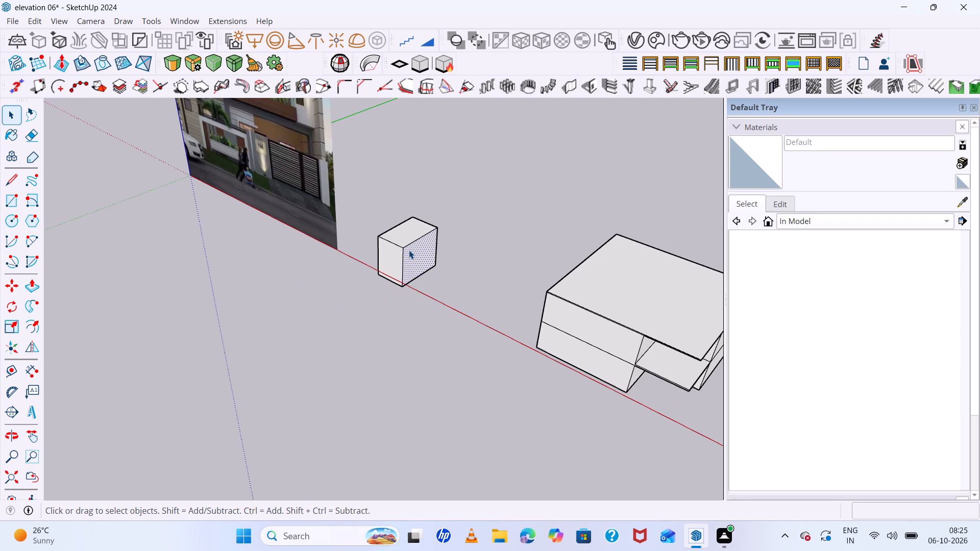
triple_click(409, 250)
right_click(409, 250)
triple_click(392, 255)
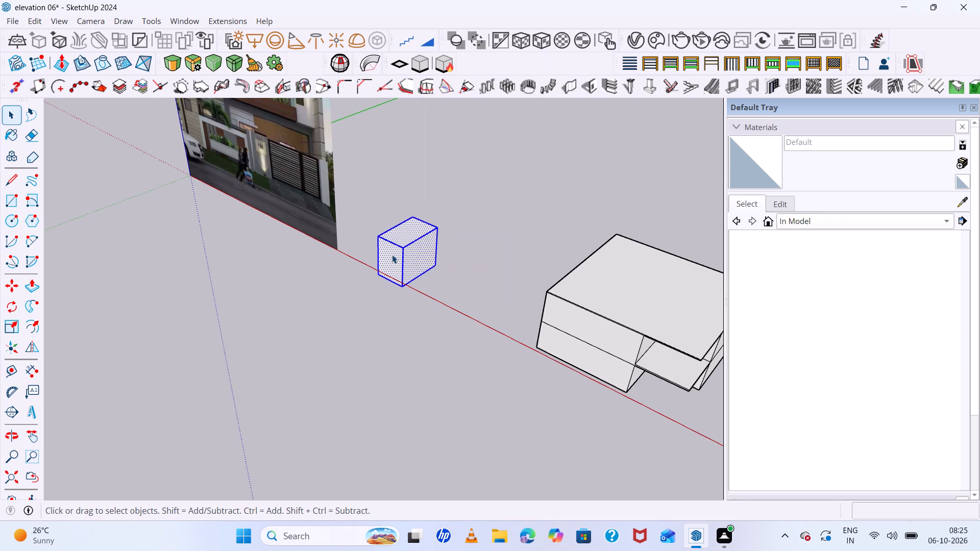
right_click(392, 255)
triple_click(392, 255)
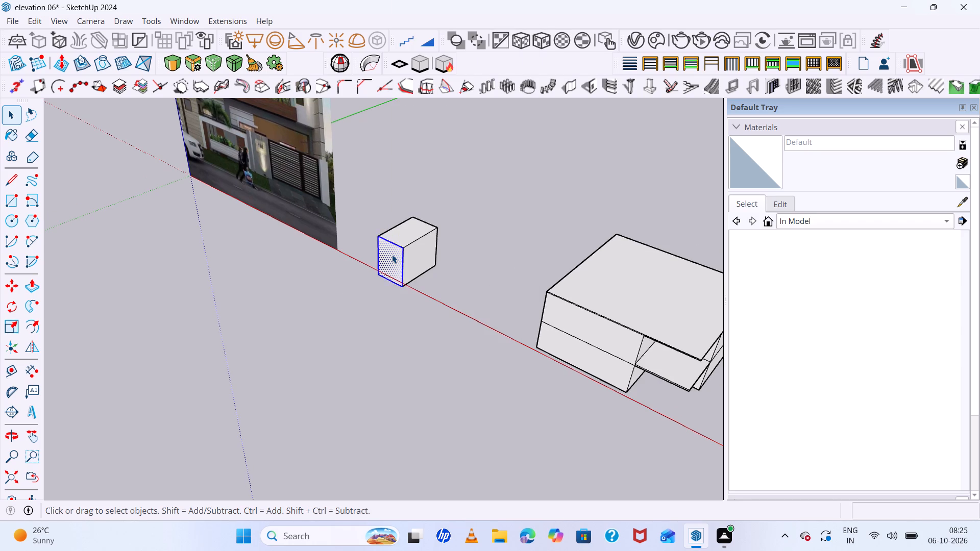
triple_click(392, 255)
right_click(391, 255)
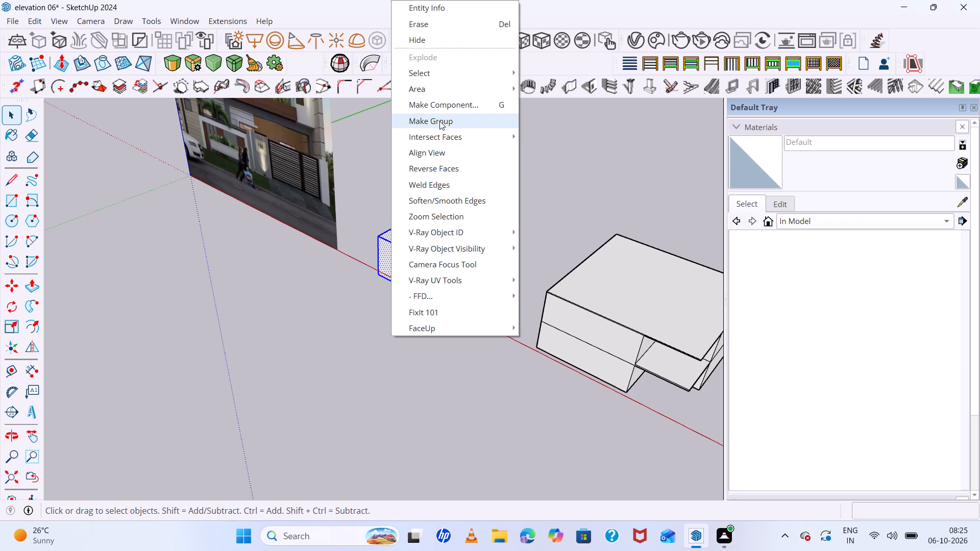
left_click(439, 121)
Copy the box group along the red axis by about 29' 9" and divide the spacing by 2 to get three boxes.
middle_click_drag(405, 239, 412, 287)
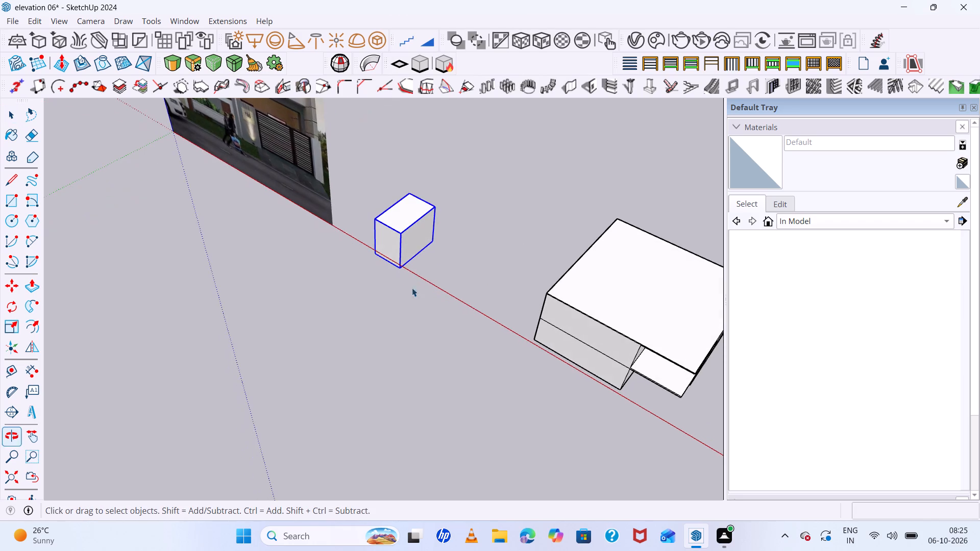
scroll(402, 239, "up", 8)
key("space")
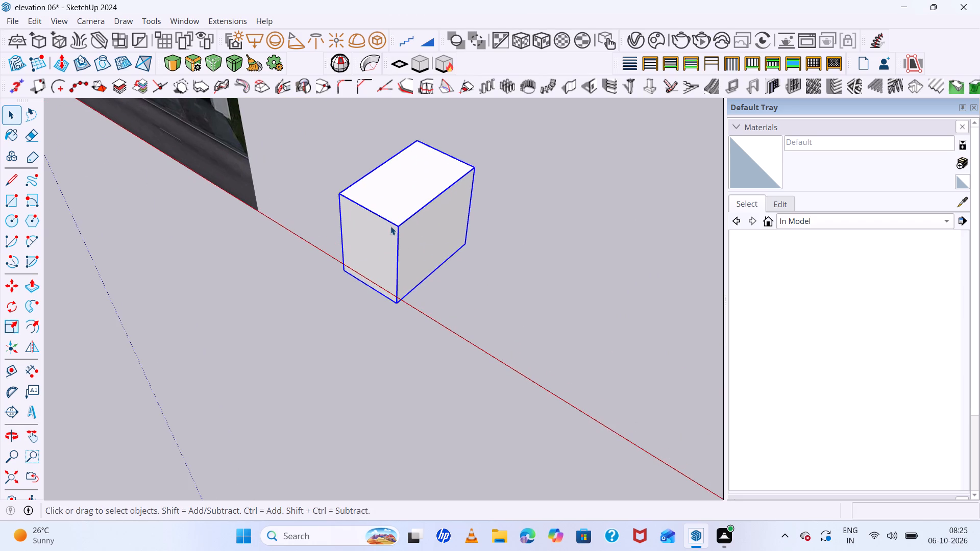
key("m")
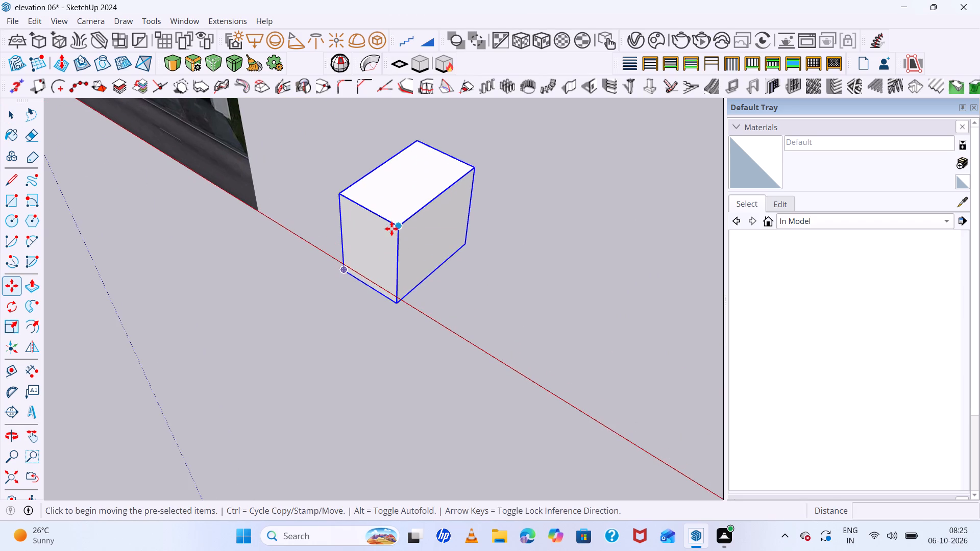
double_click(399, 228)
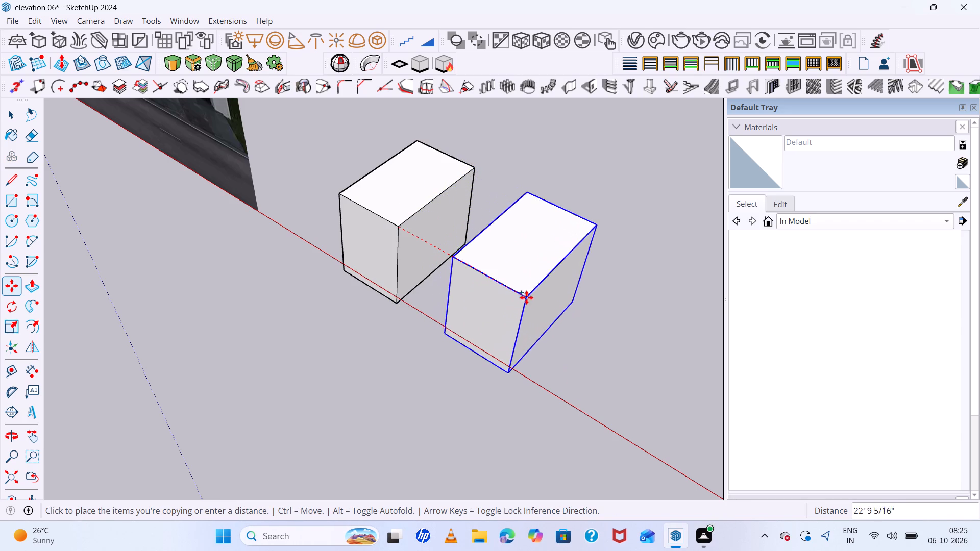
left_click(575, 315)
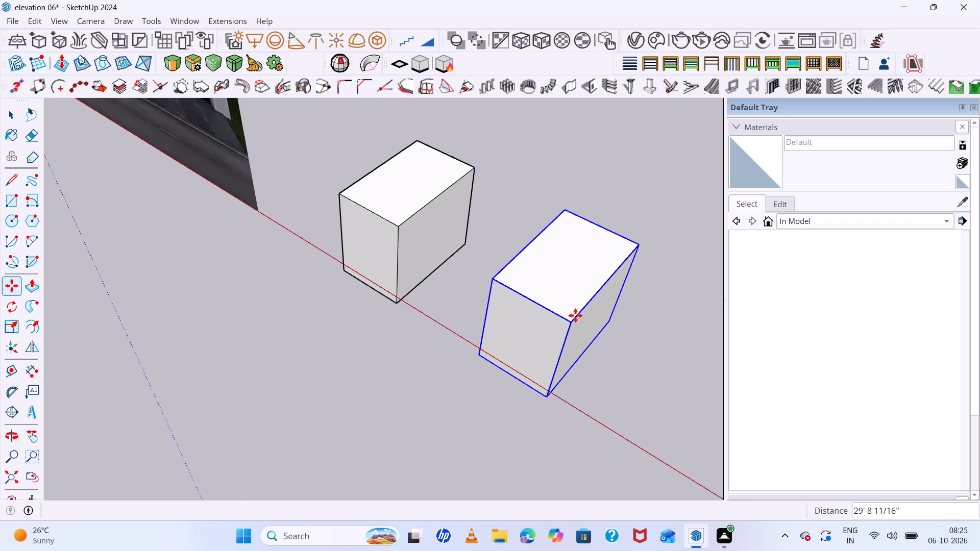
type("2/")
key("Return")
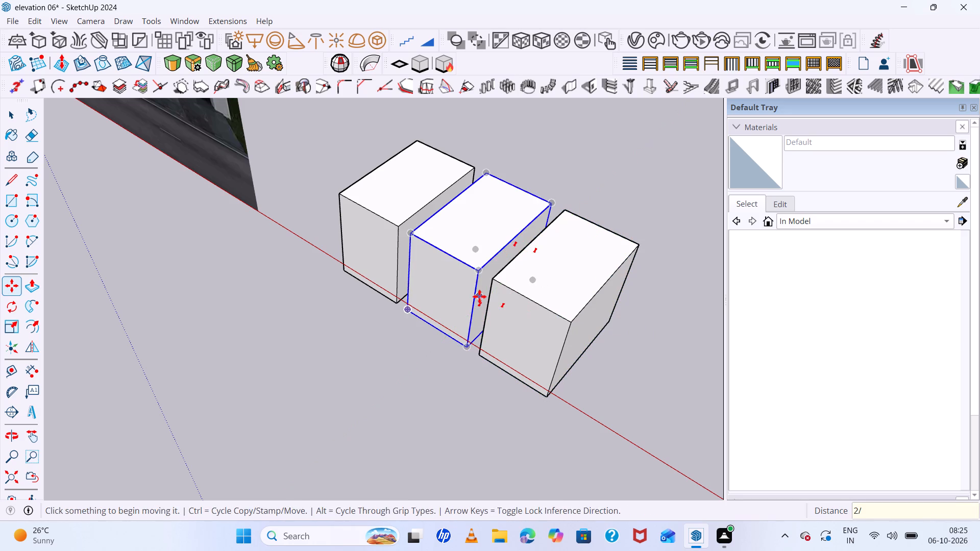
key("space")
Select all three boxes and move them together upward along the blue axis until their bases sit just above the red axis.
scroll(476, 268, "down", 6)
middle_click_drag(554, 329, 550, 271)
scroll(554, 323, "up", 1)
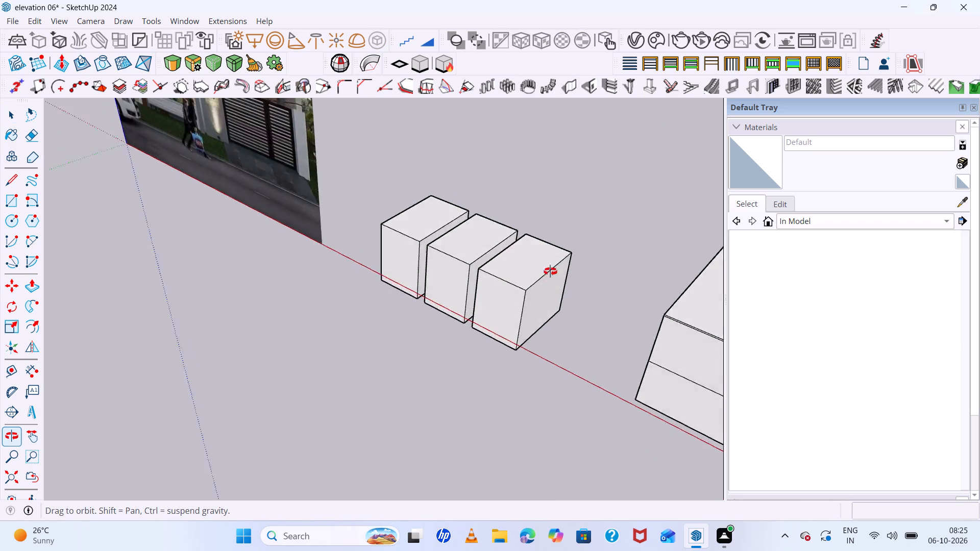
middle_click_drag(550, 271, 513, 209)
middle_click_drag(507, 208, 353, 218)
scroll(484, 387, "up", 7)
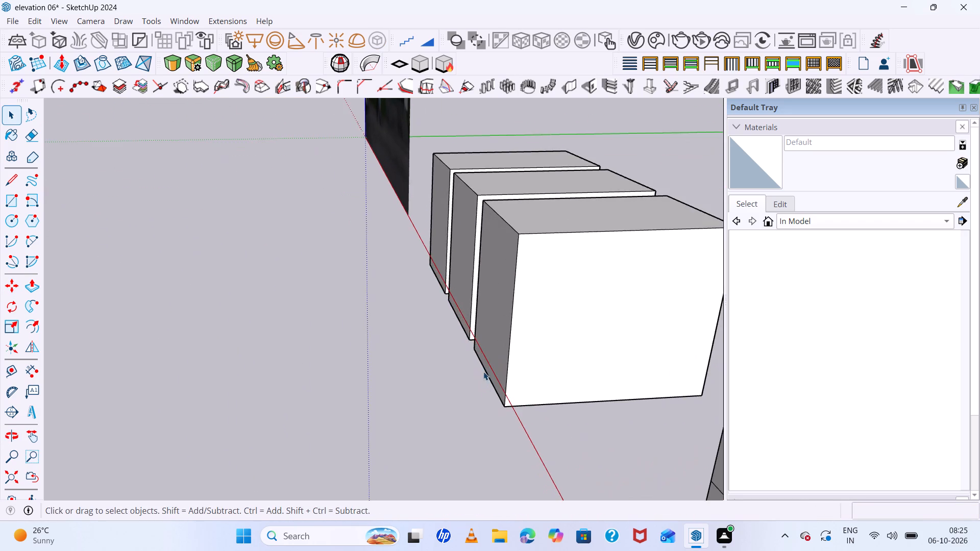
middle_click_drag(483, 371, 587, 358)
left_click(533, 311)
left_click(533, 311)
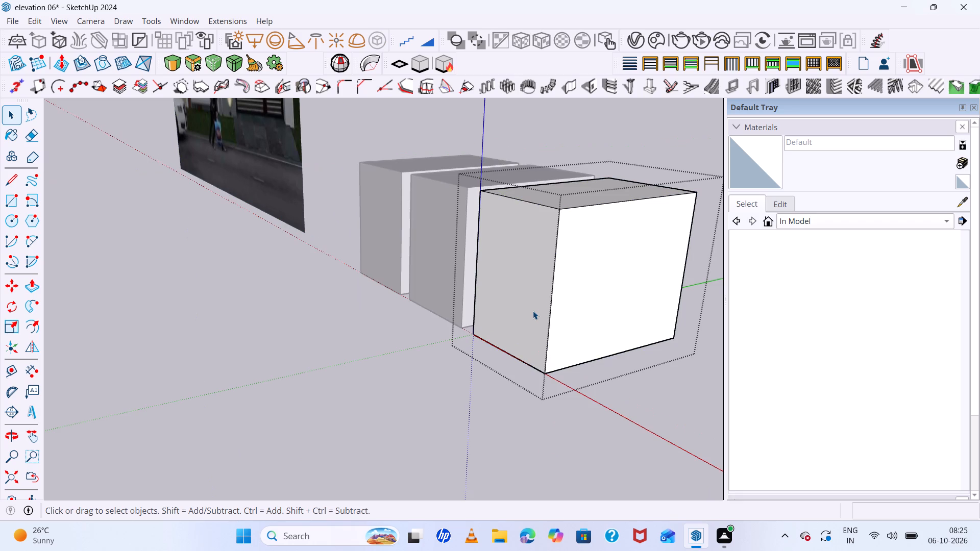
left_click(515, 442)
left_click(510, 295)
left_click(443, 283)
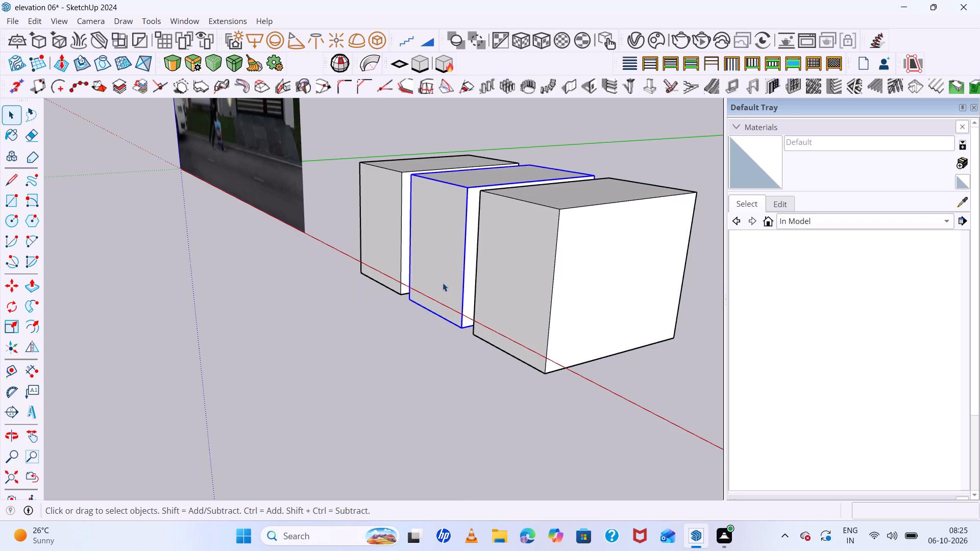
left_click(371, 247, "shift")
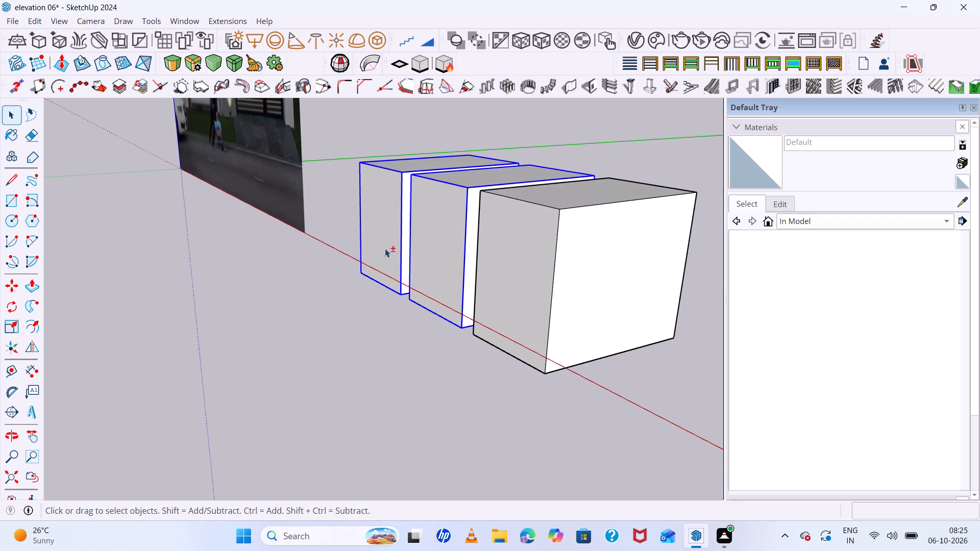
left_click(545, 272, "shift")
key("m")
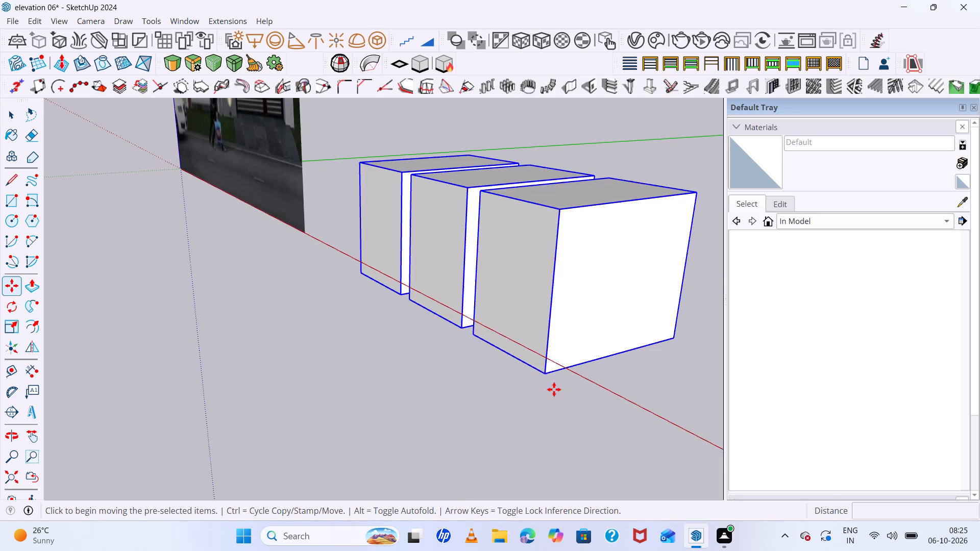
left_click(548, 379)
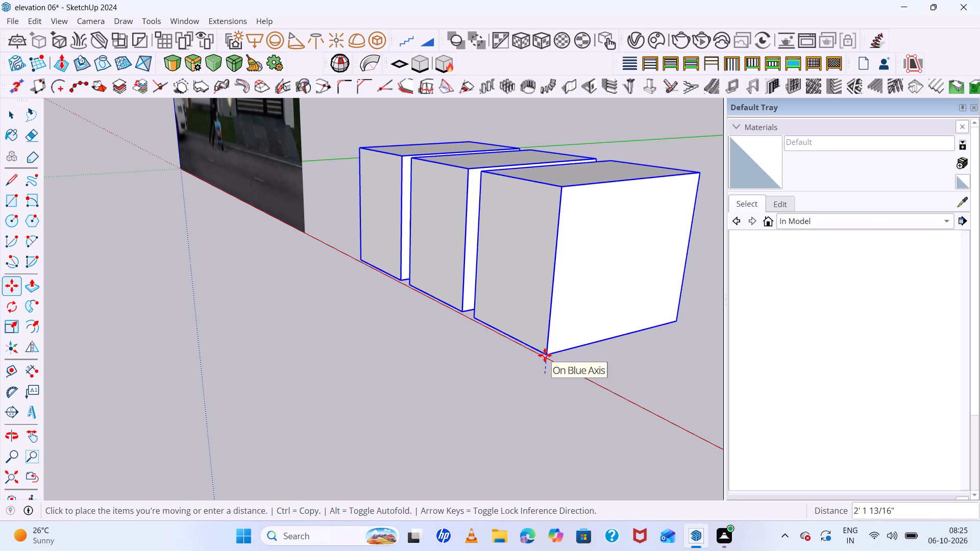
left_click(543, 345)
Copy the row of three boxes straight up to form a second row, leaving a gap above the first.
middle_click_drag(439, 337, 514, 359)
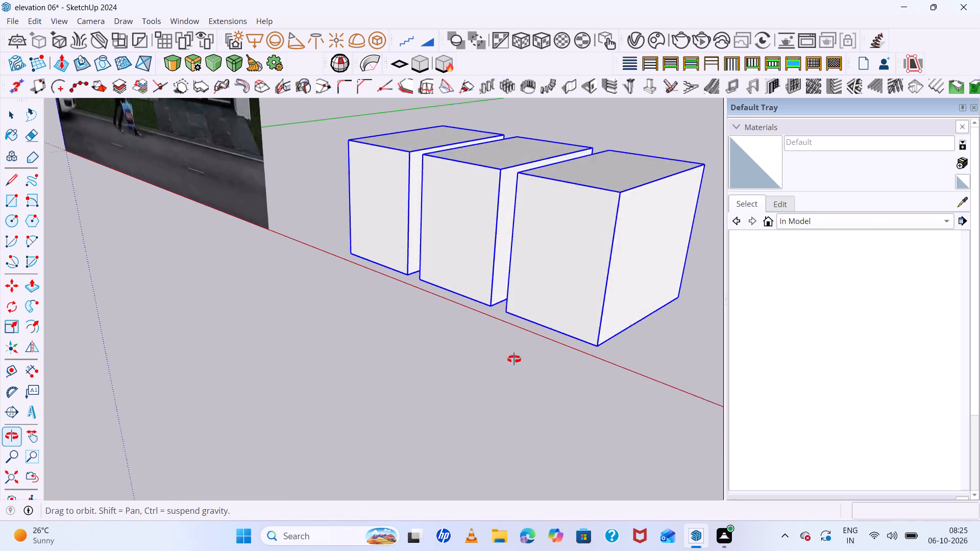
middle_click_drag(514, 359, 517, 359)
scroll(464, 293, "down", 11)
middle_click_drag(497, 290, 500, 316)
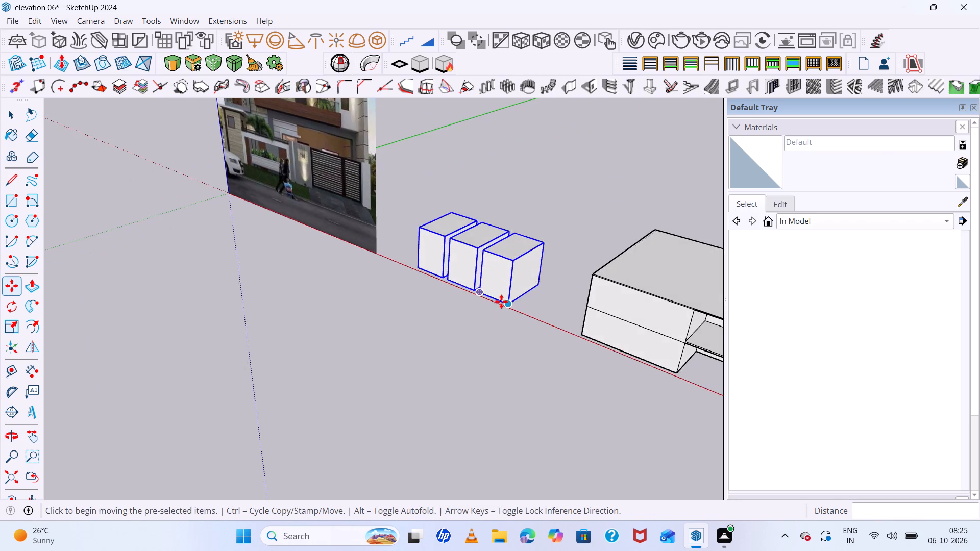
scroll(501, 299, "up", 4)
double_click(512, 307)
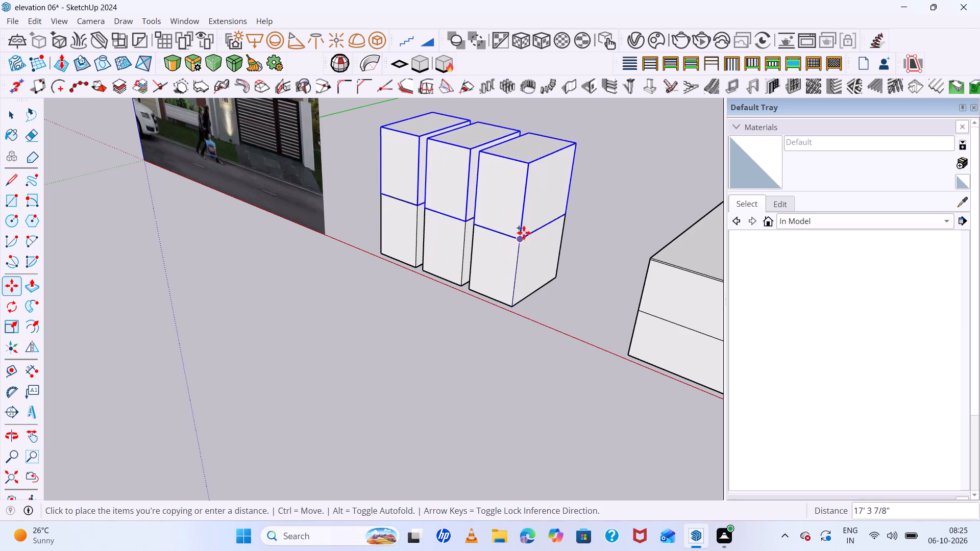
left_click(524, 220)
Copy the upper row of three boxes straight up by about 21' 3" to form a third row.
scroll(433, 255, "down", 11)
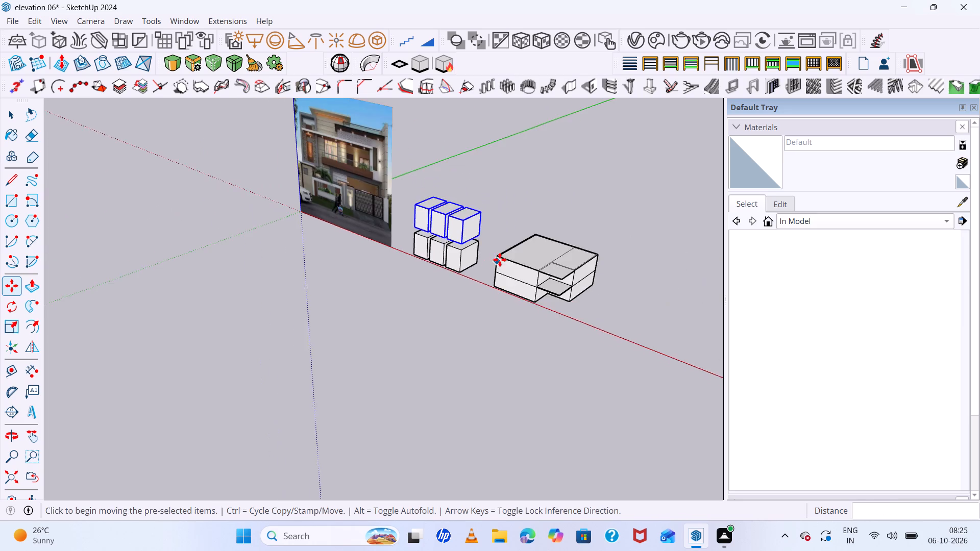
scroll(500, 260, "up", 1)
middle_click_drag(500, 260, 515, 219)
scroll(451, 213, "up", 14)
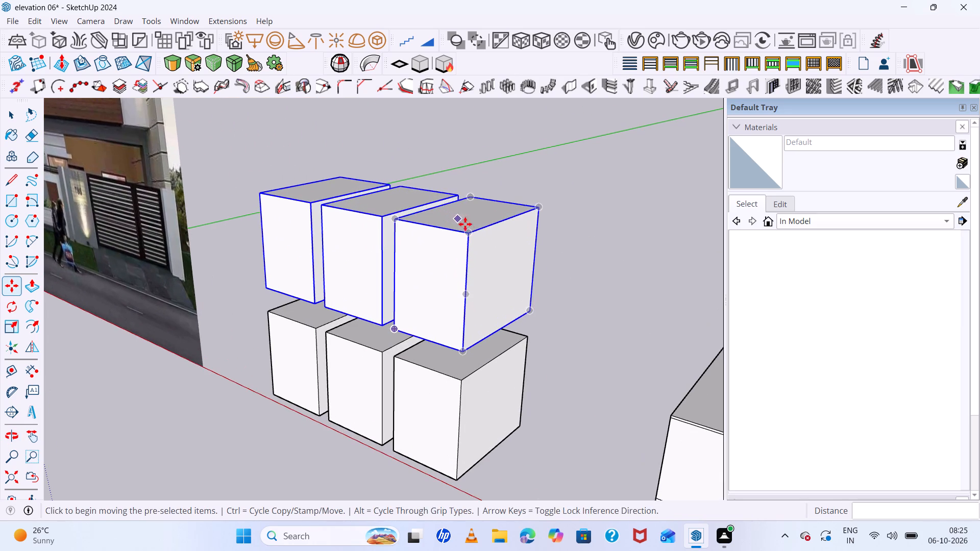
left_click(468, 229)
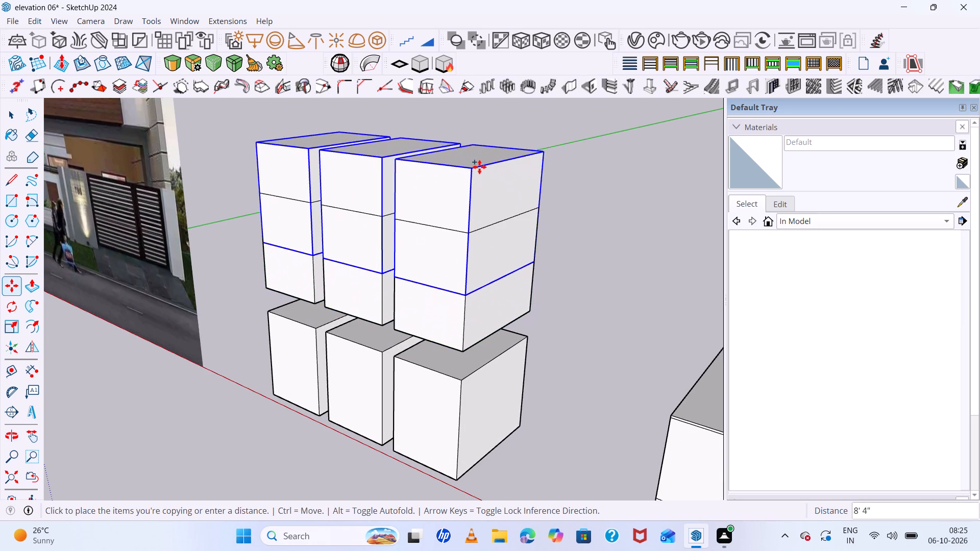
scroll(479, 166, "down", 9)
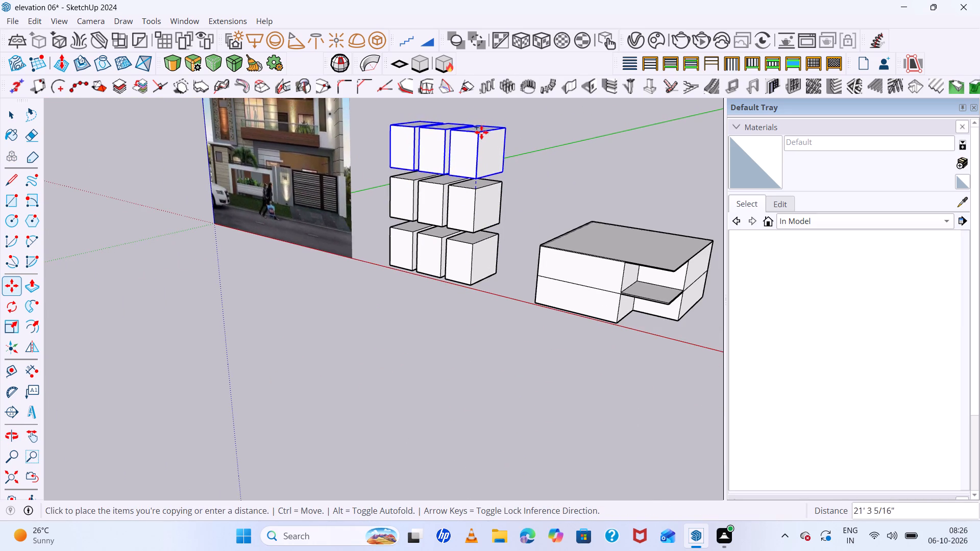
left_click(481, 132)
Deselect the top row and examine the three-by-three box stack from several sides against the building and reference image.
middle_click_drag(493, 208, 567, 312)
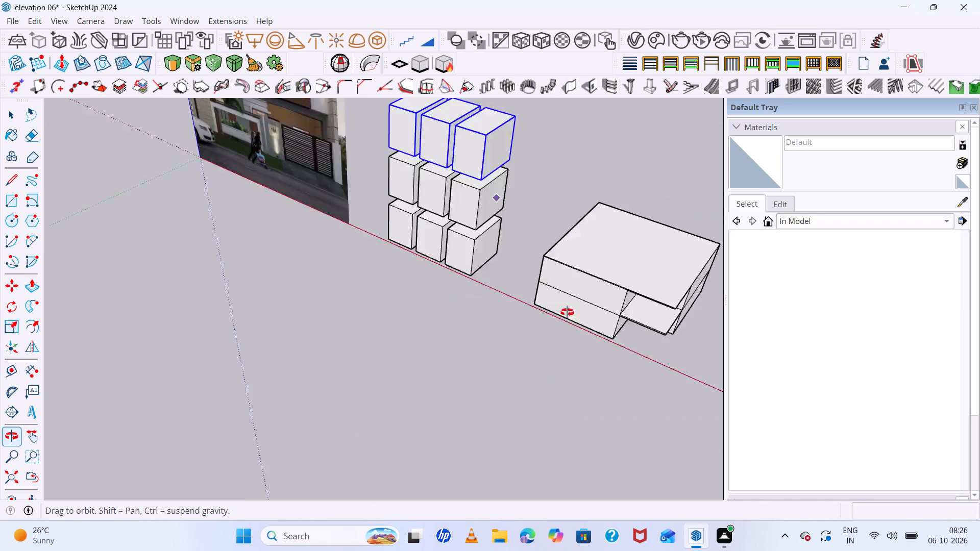
middle_click_drag(567, 312, 686, 326)
scroll(415, 260, "up", 6)
scroll(413, 255, "down", 12)
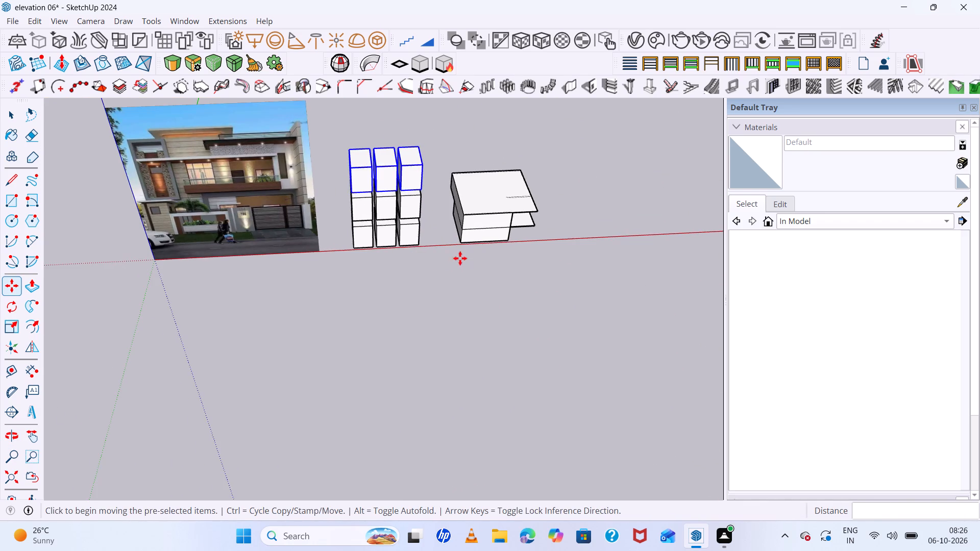
middle_click_drag(430, 261, 419, 261)
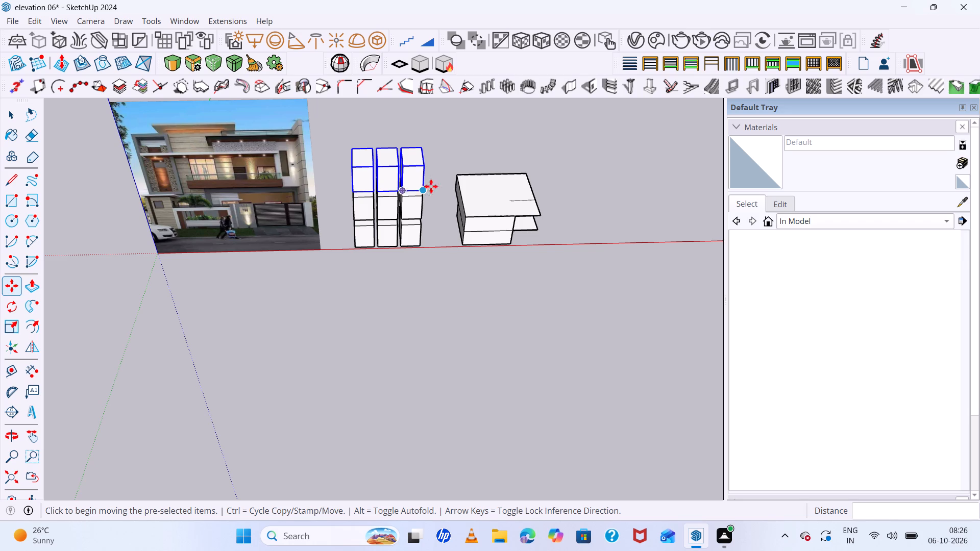
middle_click_drag(450, 272, 213, 265)
scroll(626, 213, "up", 6)
key("space")
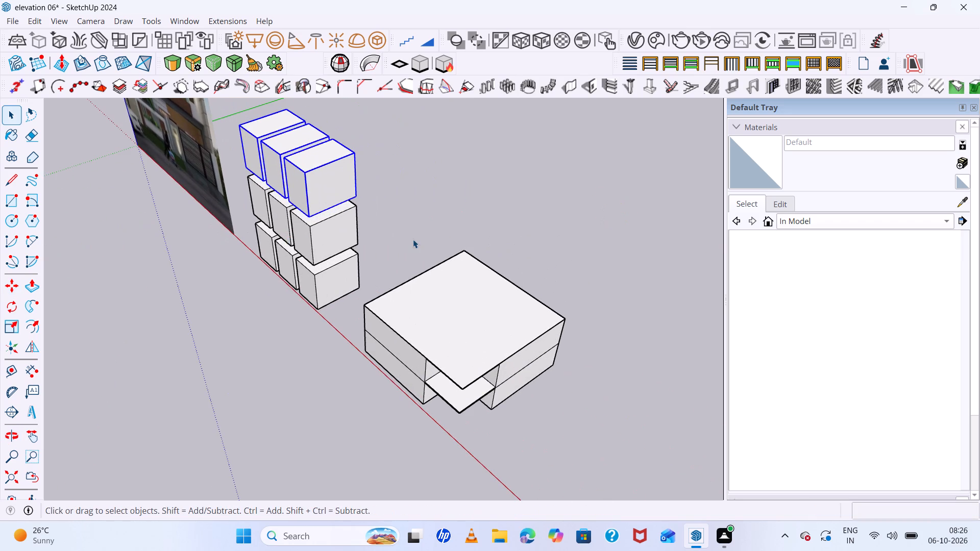
left_click(413, 239)
middle_click_drag(242, 223, 404, 124)
scroll(198, 302, "up", 4)
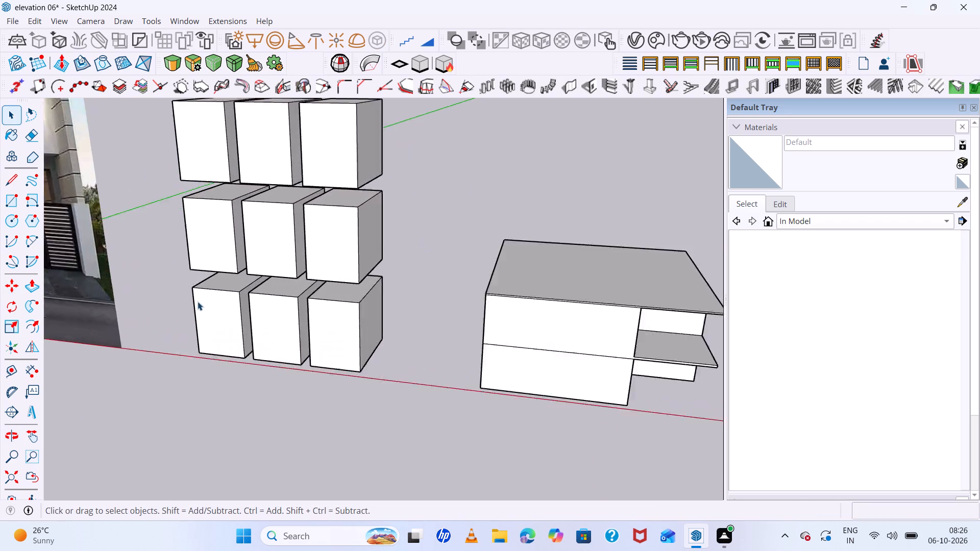
scroll(198, 302, "up", 3)
middle_click_drag(277, 300, 146, 210)
scroll(369, 247, "down", 7)
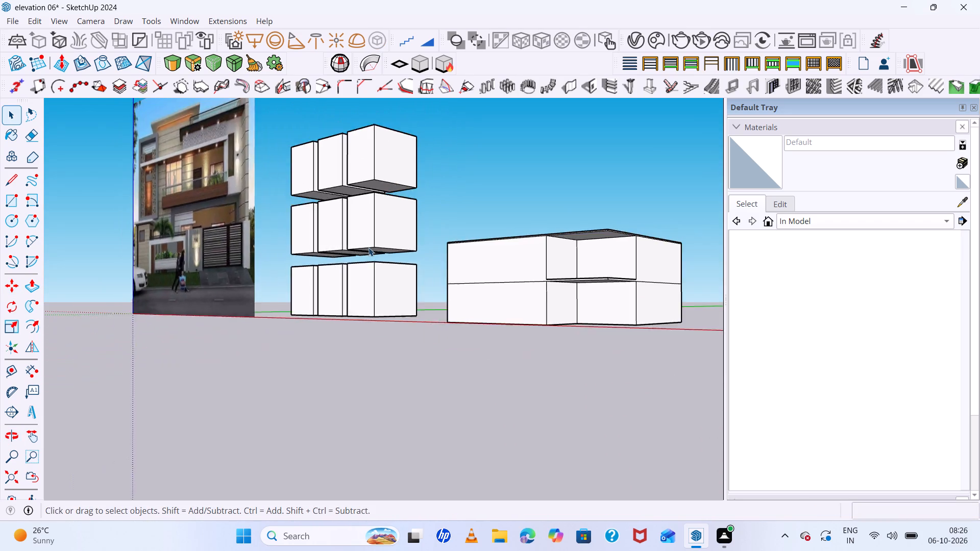
scroll(369, 247, "down", 6)
middle_click_drag(369, 247, 456, 288)
scroll(313, 188, "up", 5)
scroll(352, 237, "up", 5)
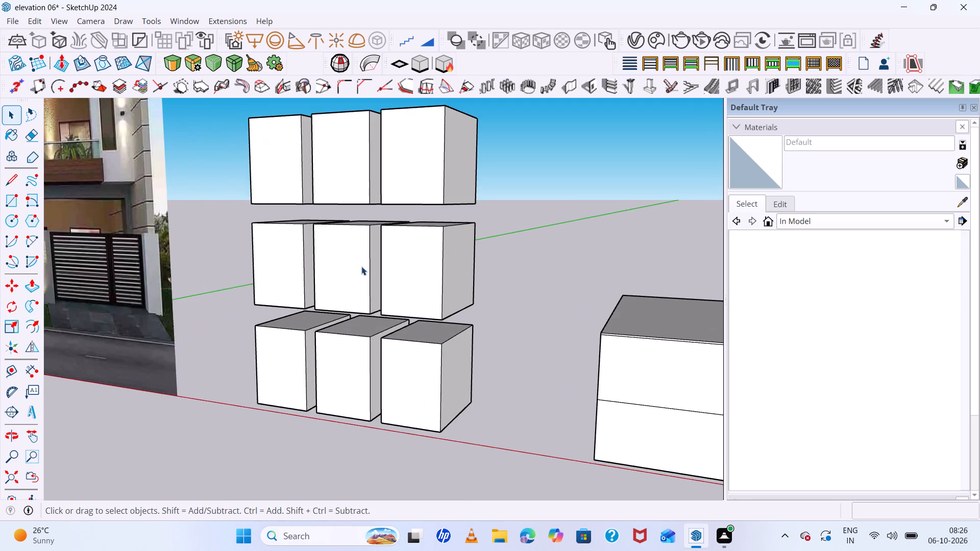
middle_click_drag(361, 266, 359, 419)
scroll(370, 220, "down", 8)
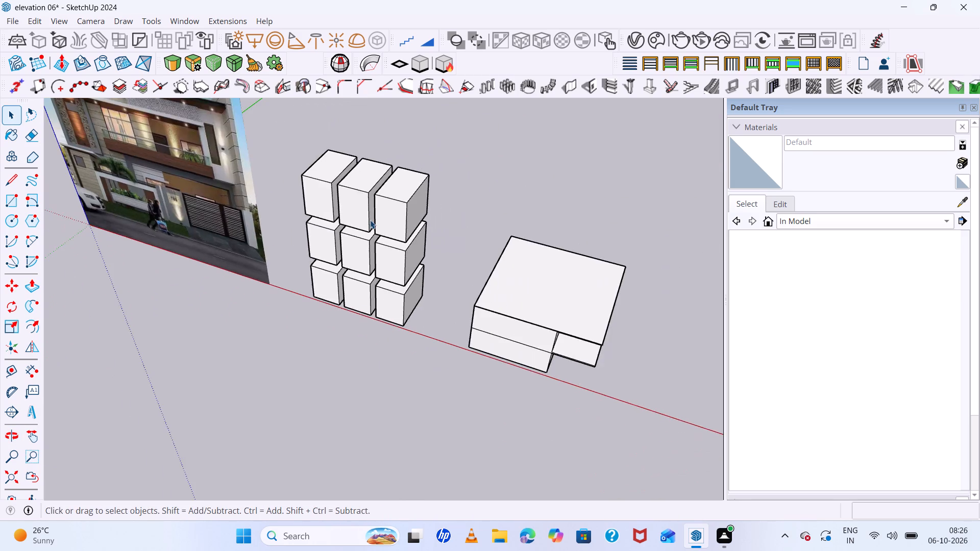
scroll(370, 220, "down", 7)
scroll(431, 230, "up", 1)
middle_click_drag(431, 230, 81, 271)
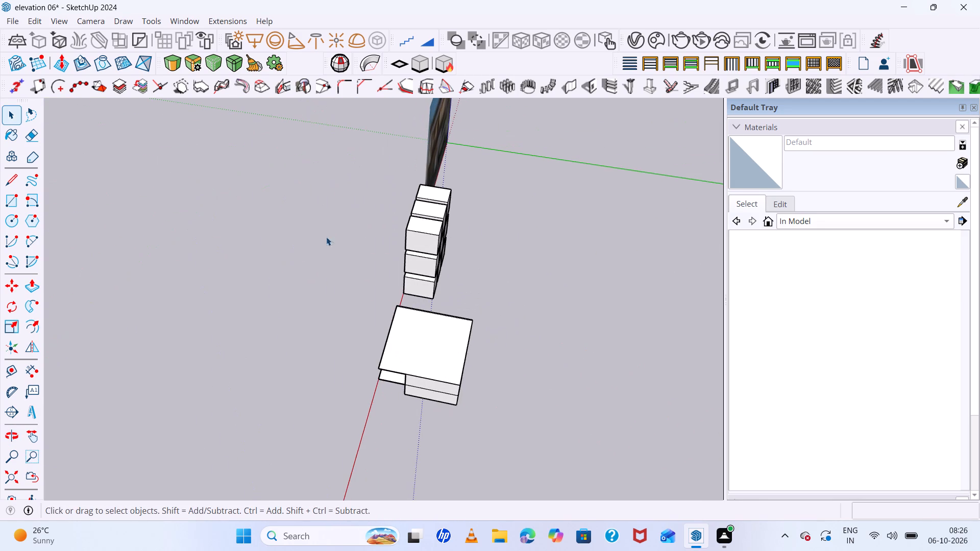
middle_click_drag(455, 242, 298, 223)
scroll(547, 302, "up", 5)
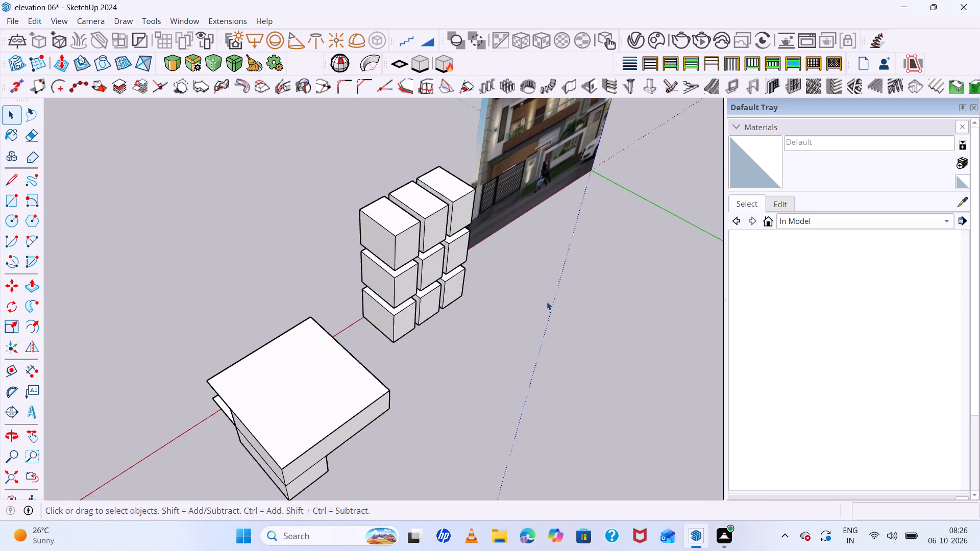
scroll(547, 302, "up", 1)
middle_click_drag(468, 293, 447, 183)
scroll(468, 293, "up", 2)
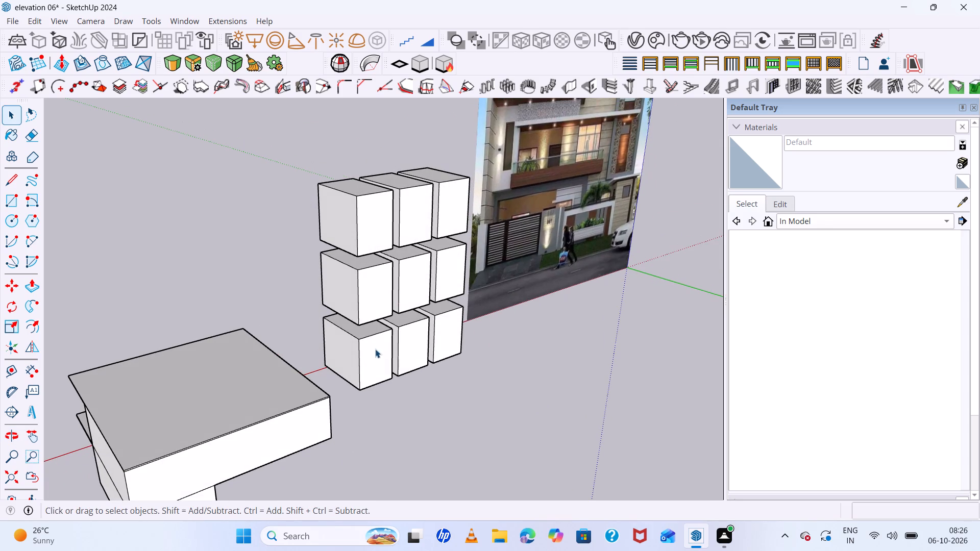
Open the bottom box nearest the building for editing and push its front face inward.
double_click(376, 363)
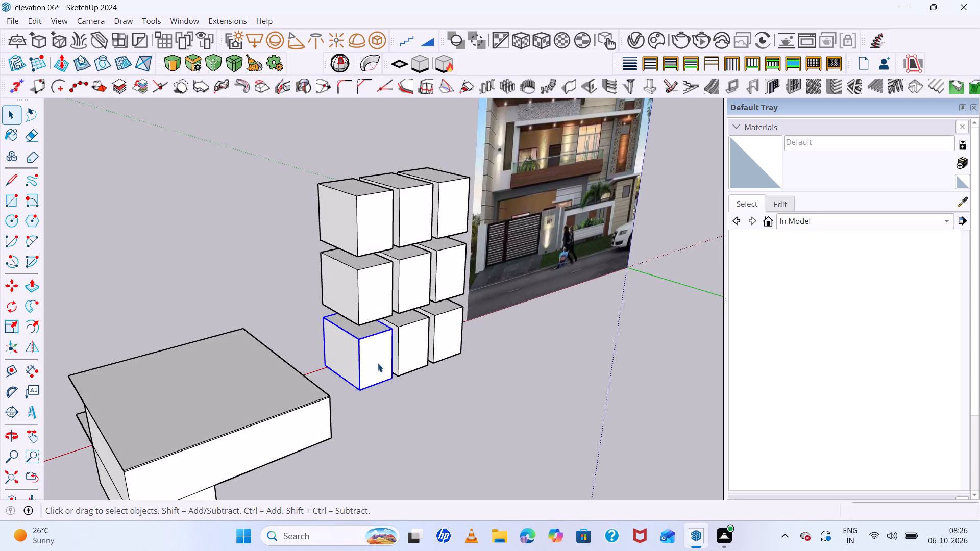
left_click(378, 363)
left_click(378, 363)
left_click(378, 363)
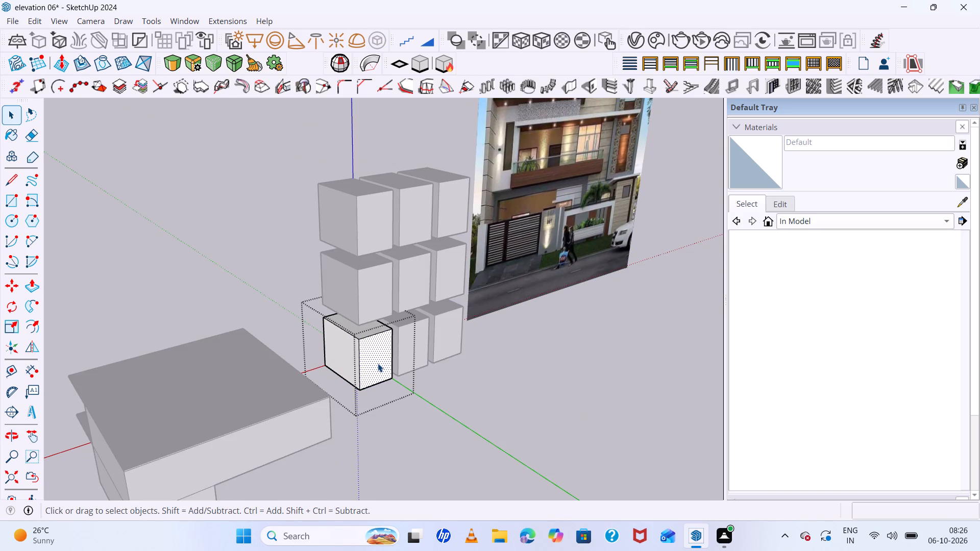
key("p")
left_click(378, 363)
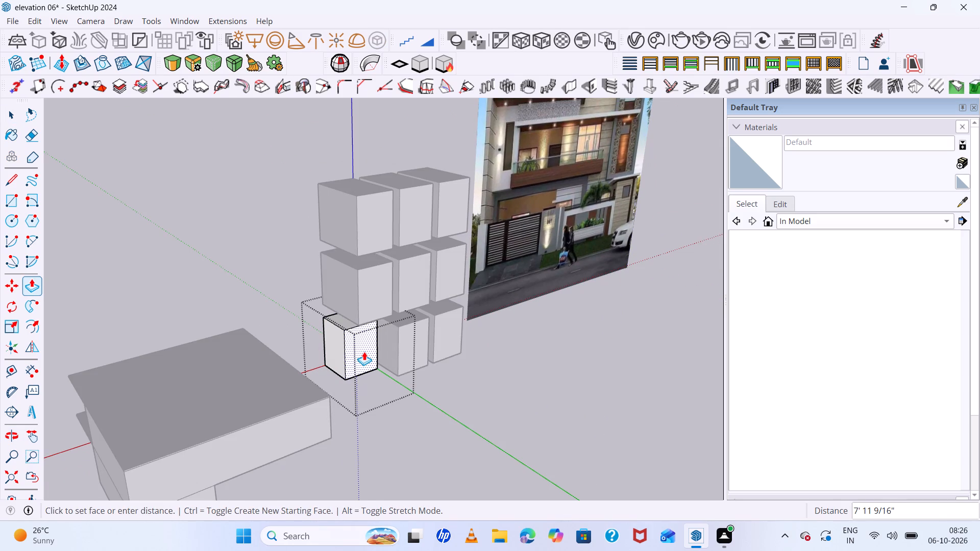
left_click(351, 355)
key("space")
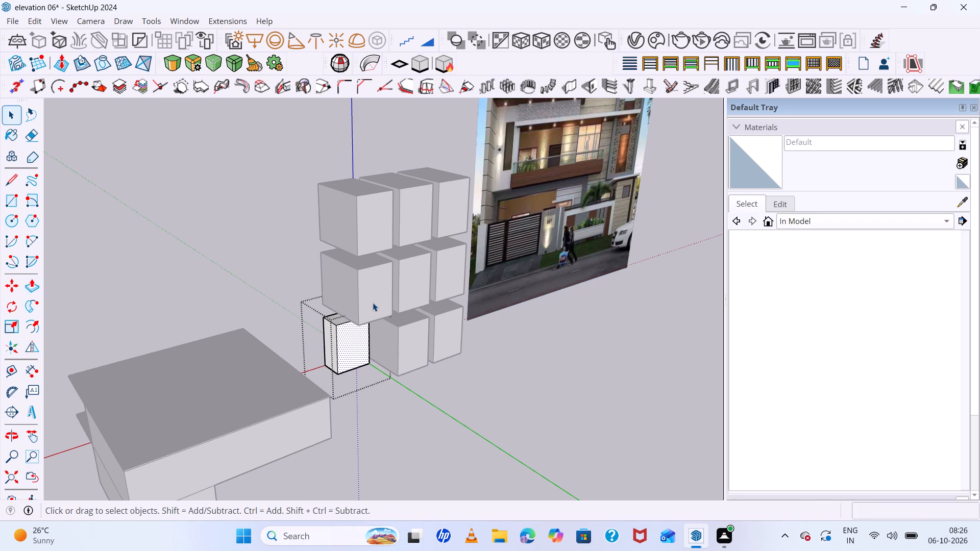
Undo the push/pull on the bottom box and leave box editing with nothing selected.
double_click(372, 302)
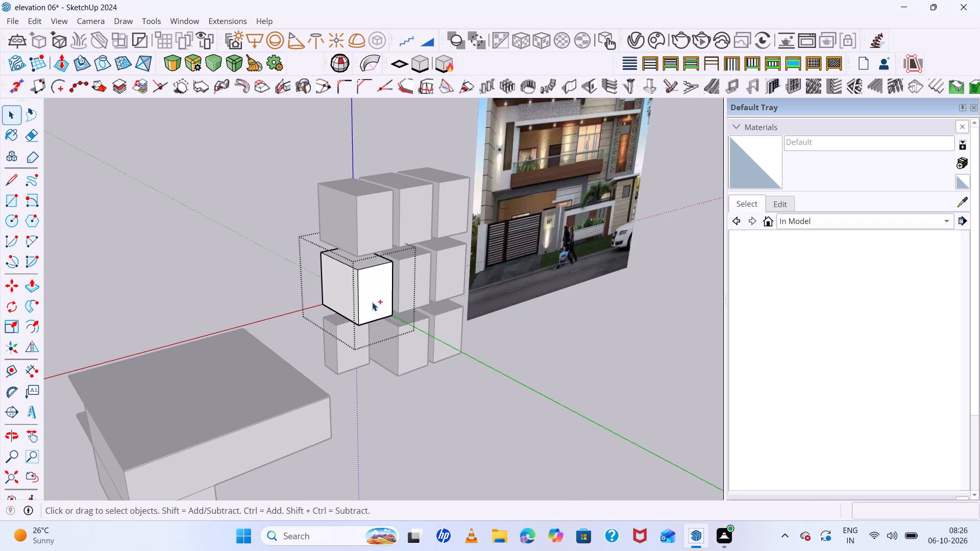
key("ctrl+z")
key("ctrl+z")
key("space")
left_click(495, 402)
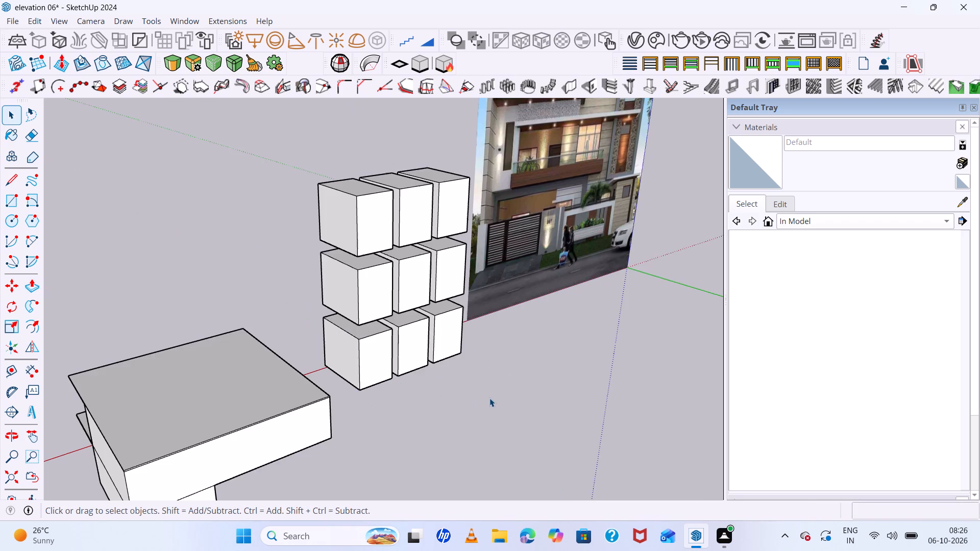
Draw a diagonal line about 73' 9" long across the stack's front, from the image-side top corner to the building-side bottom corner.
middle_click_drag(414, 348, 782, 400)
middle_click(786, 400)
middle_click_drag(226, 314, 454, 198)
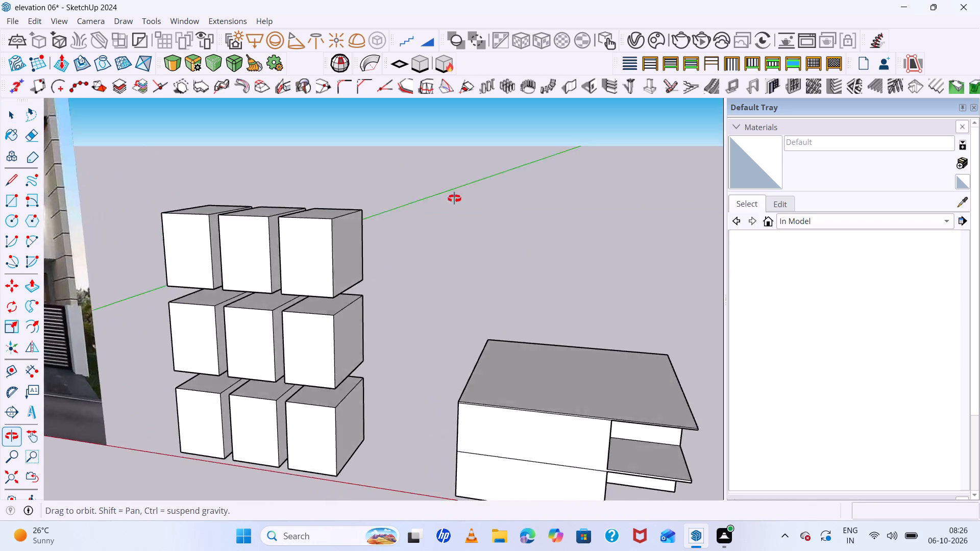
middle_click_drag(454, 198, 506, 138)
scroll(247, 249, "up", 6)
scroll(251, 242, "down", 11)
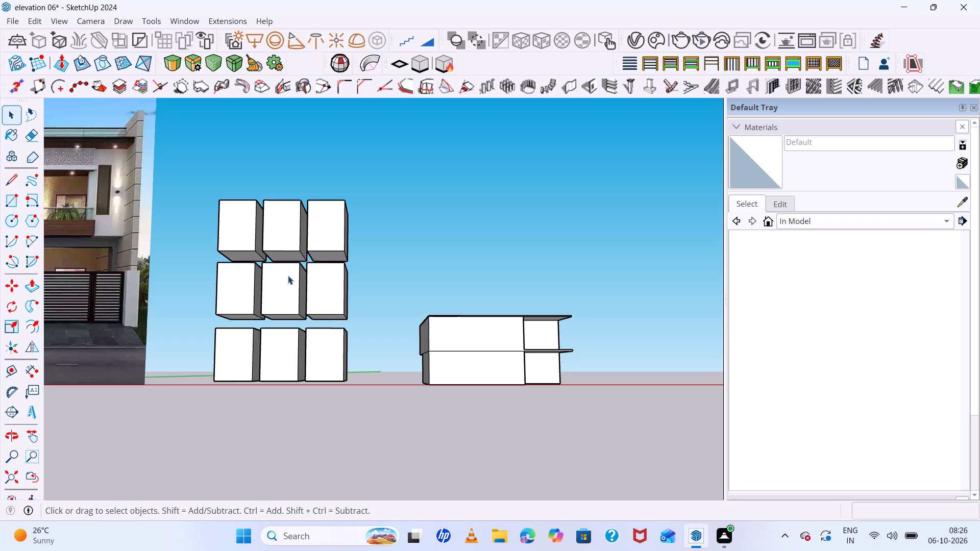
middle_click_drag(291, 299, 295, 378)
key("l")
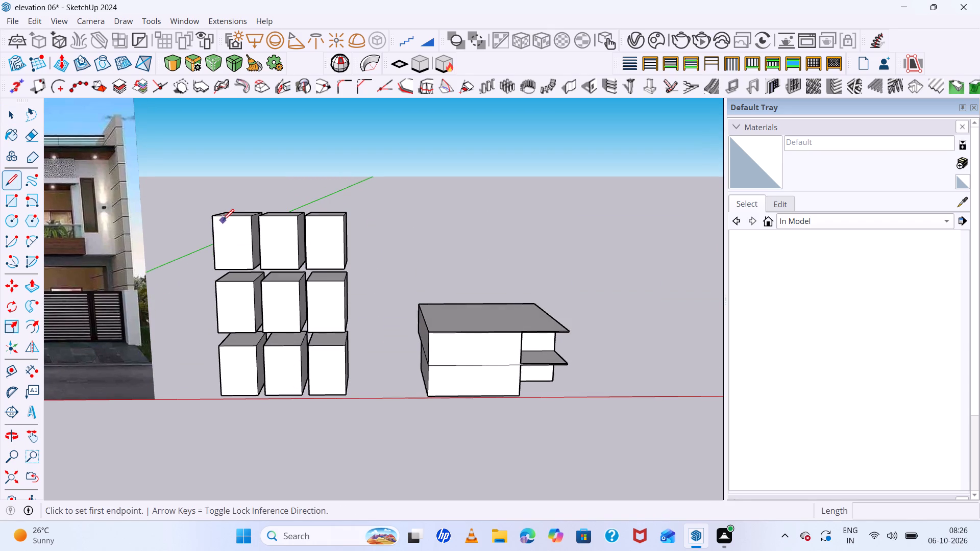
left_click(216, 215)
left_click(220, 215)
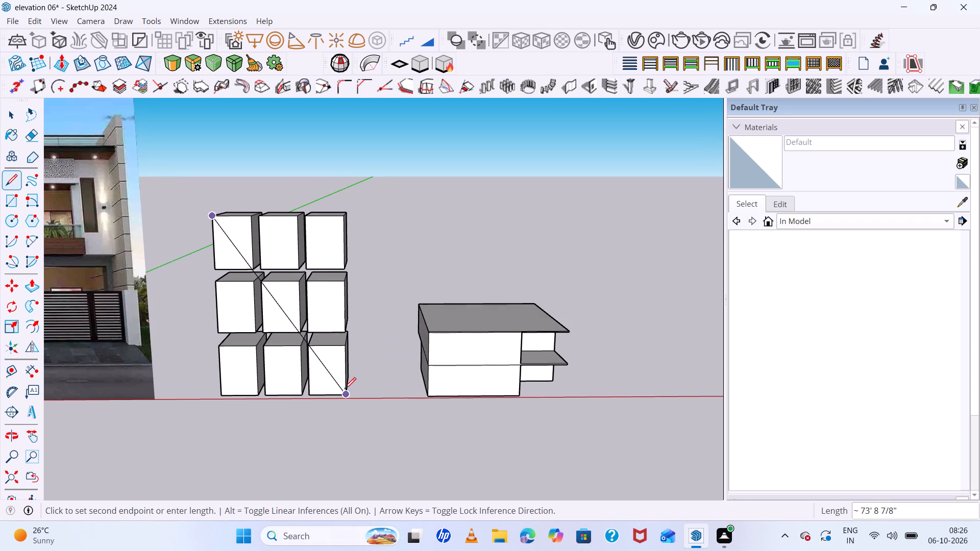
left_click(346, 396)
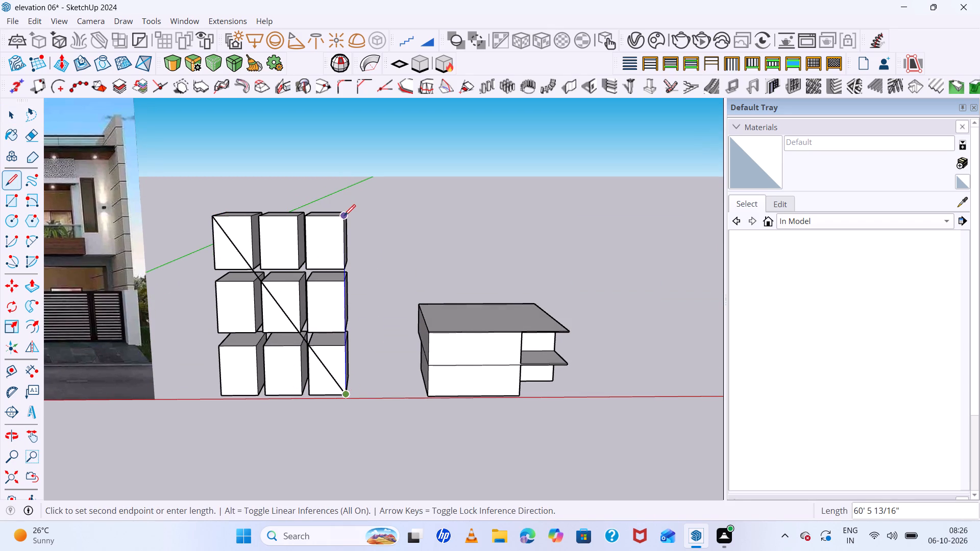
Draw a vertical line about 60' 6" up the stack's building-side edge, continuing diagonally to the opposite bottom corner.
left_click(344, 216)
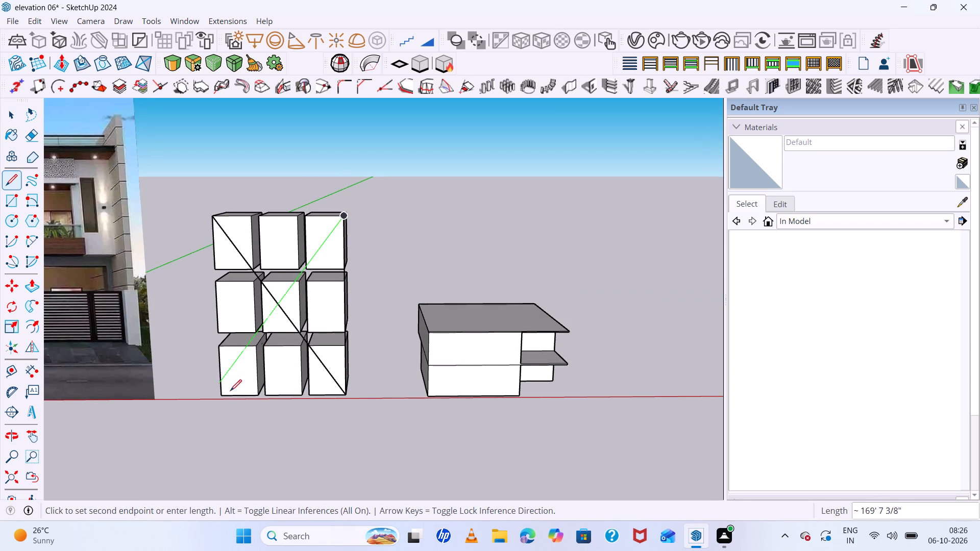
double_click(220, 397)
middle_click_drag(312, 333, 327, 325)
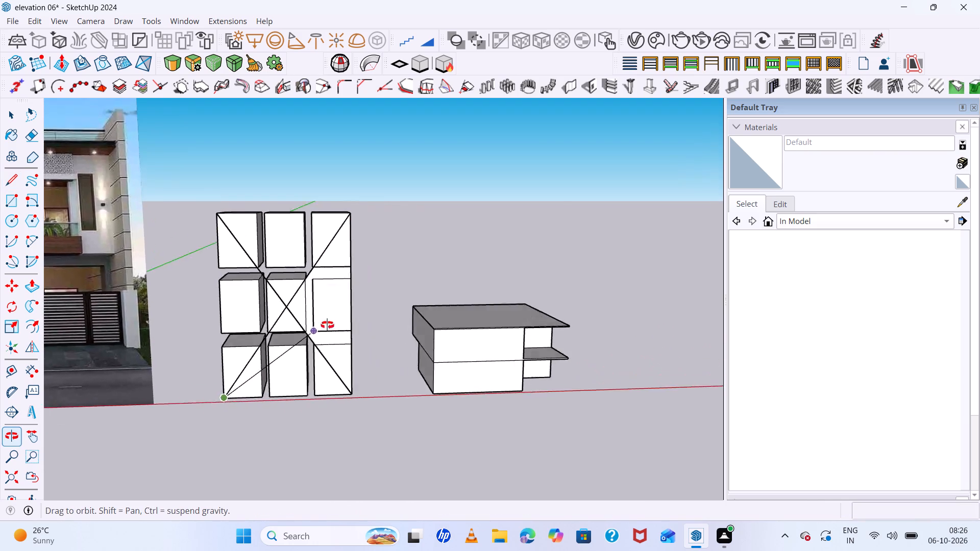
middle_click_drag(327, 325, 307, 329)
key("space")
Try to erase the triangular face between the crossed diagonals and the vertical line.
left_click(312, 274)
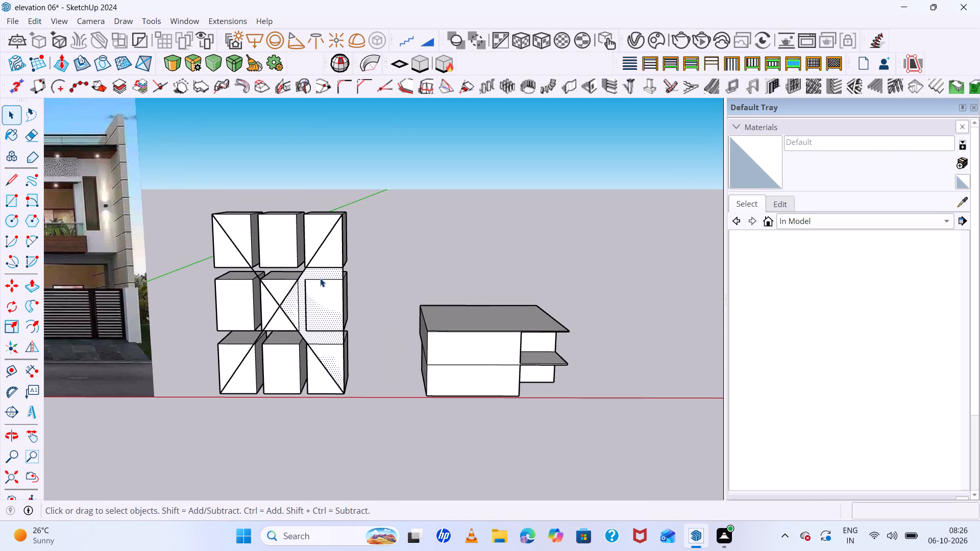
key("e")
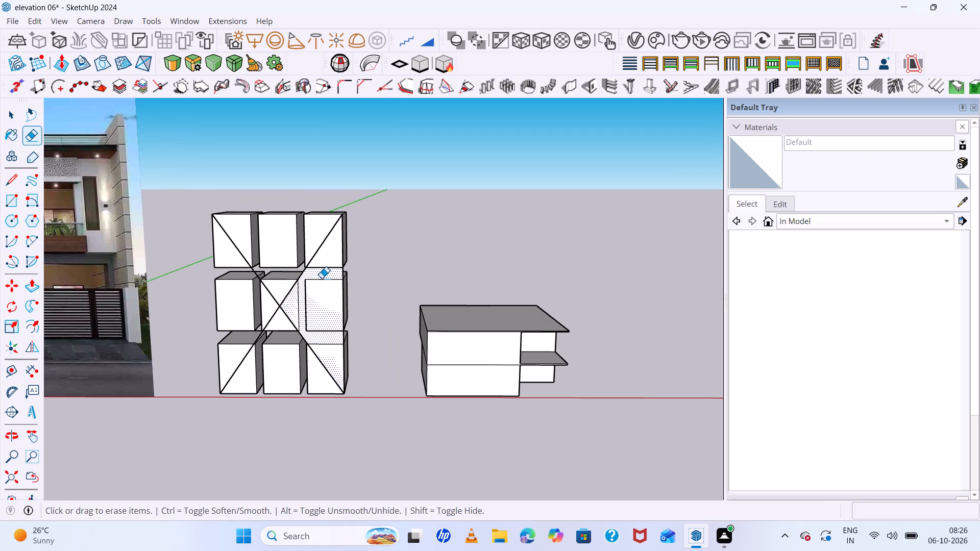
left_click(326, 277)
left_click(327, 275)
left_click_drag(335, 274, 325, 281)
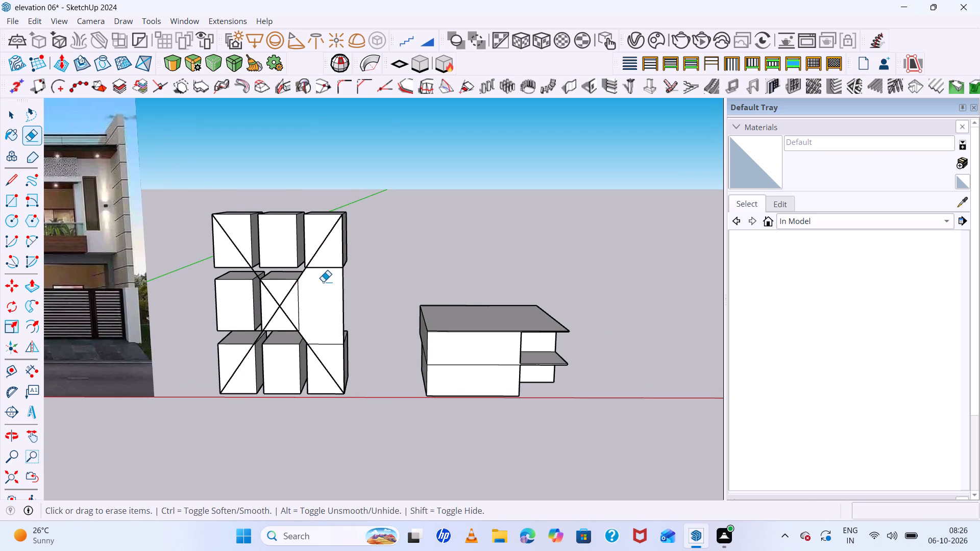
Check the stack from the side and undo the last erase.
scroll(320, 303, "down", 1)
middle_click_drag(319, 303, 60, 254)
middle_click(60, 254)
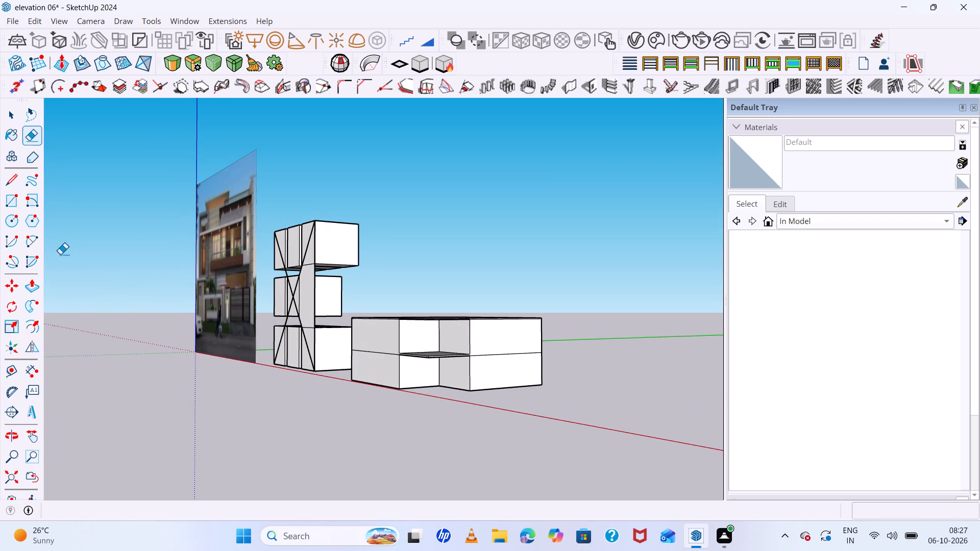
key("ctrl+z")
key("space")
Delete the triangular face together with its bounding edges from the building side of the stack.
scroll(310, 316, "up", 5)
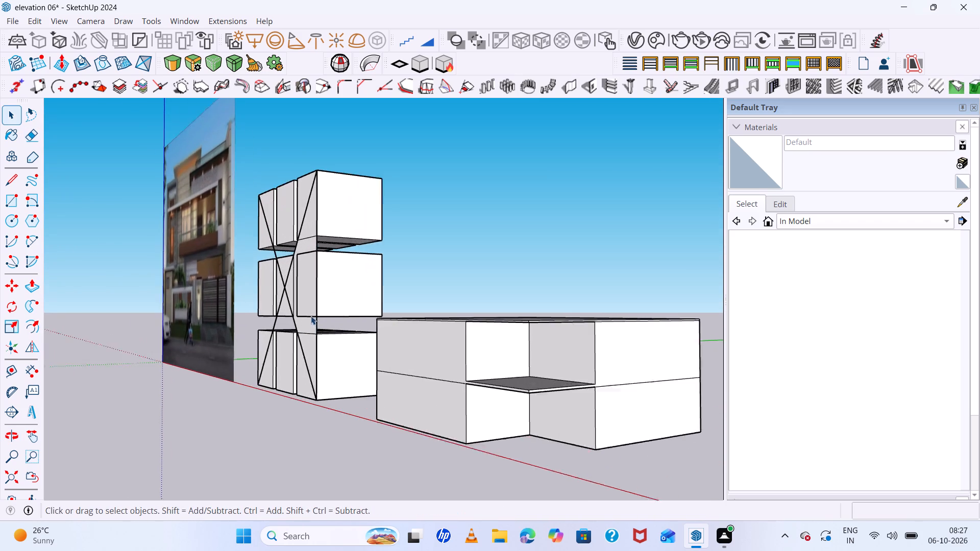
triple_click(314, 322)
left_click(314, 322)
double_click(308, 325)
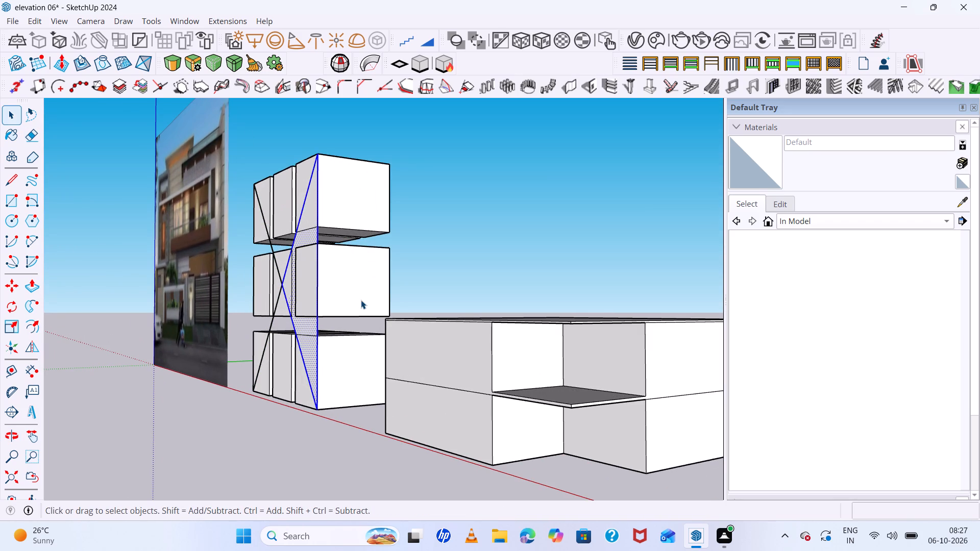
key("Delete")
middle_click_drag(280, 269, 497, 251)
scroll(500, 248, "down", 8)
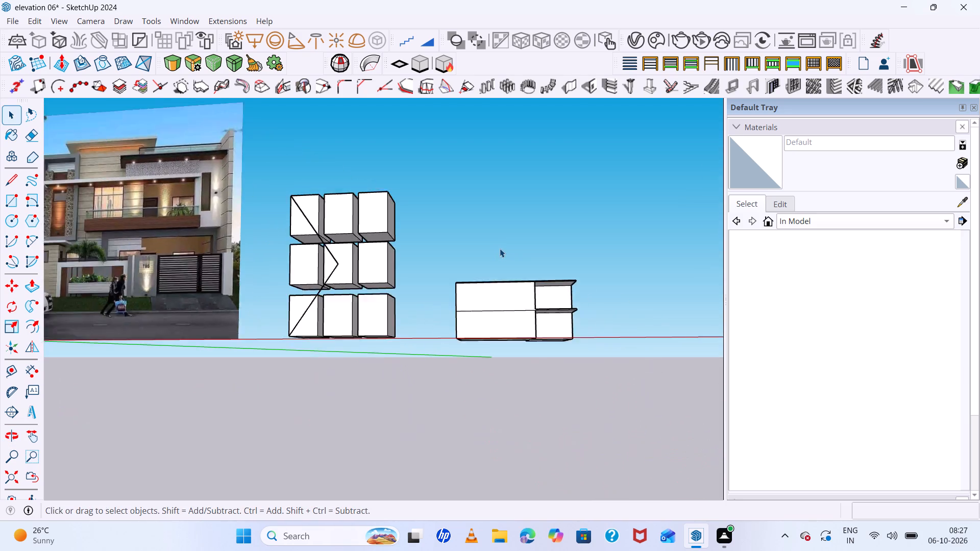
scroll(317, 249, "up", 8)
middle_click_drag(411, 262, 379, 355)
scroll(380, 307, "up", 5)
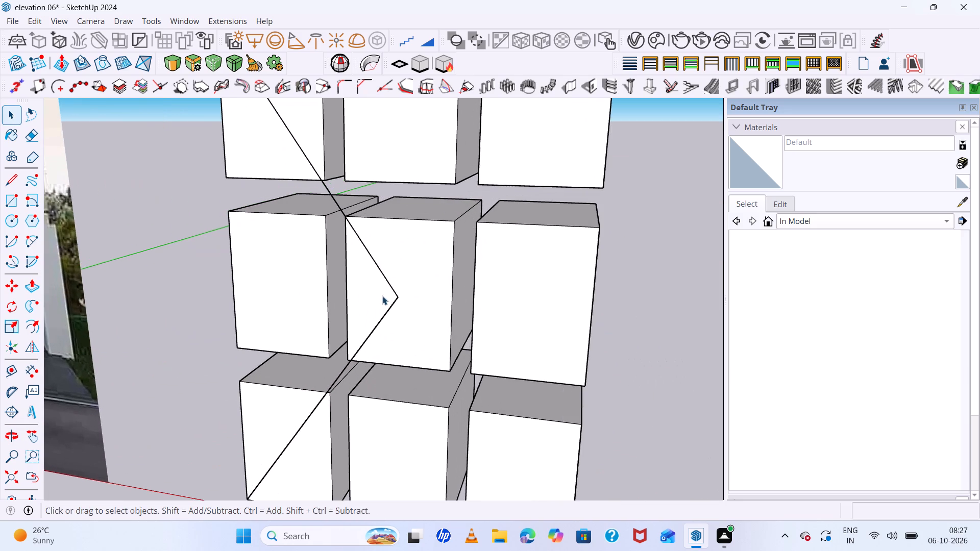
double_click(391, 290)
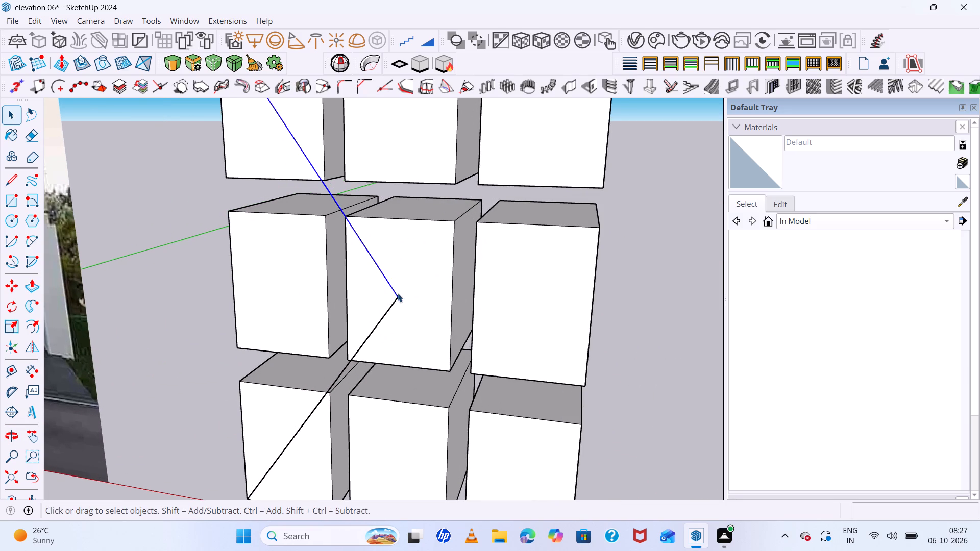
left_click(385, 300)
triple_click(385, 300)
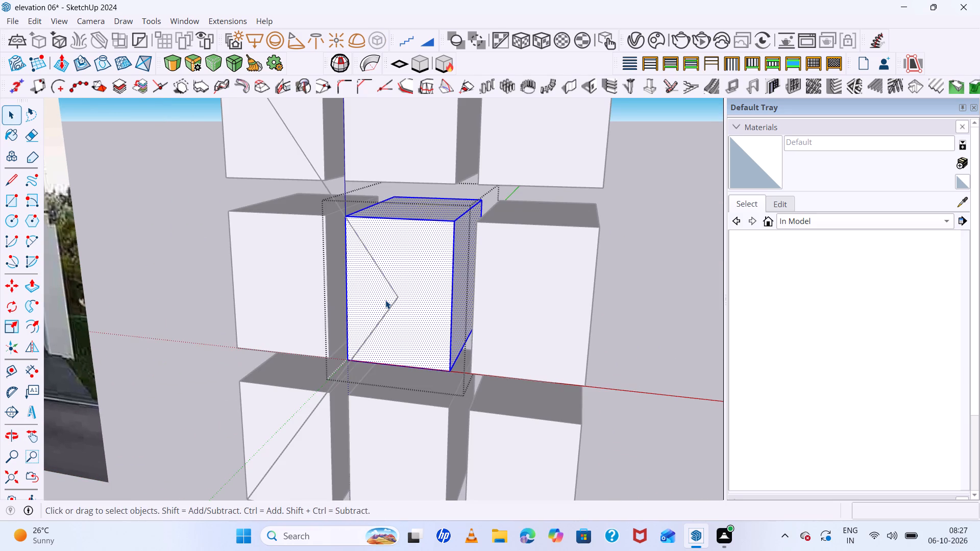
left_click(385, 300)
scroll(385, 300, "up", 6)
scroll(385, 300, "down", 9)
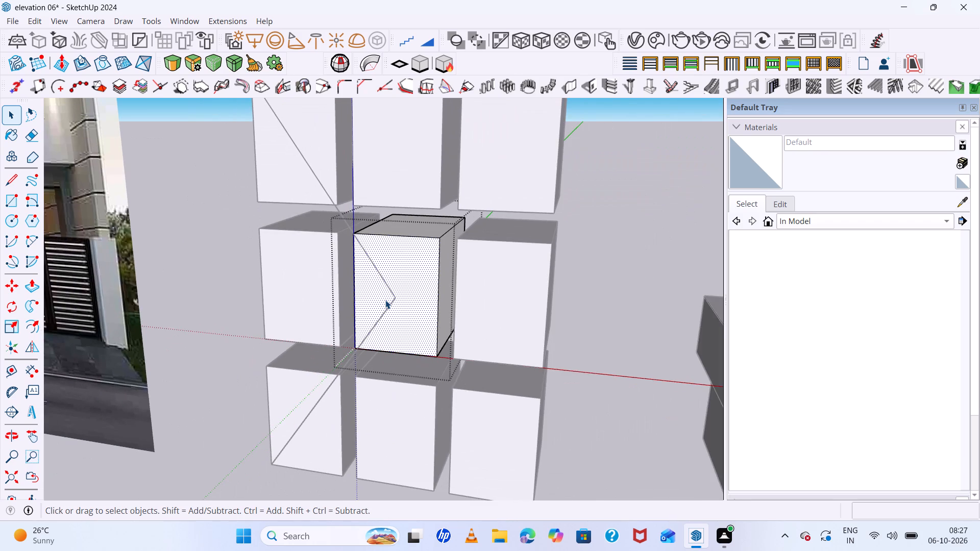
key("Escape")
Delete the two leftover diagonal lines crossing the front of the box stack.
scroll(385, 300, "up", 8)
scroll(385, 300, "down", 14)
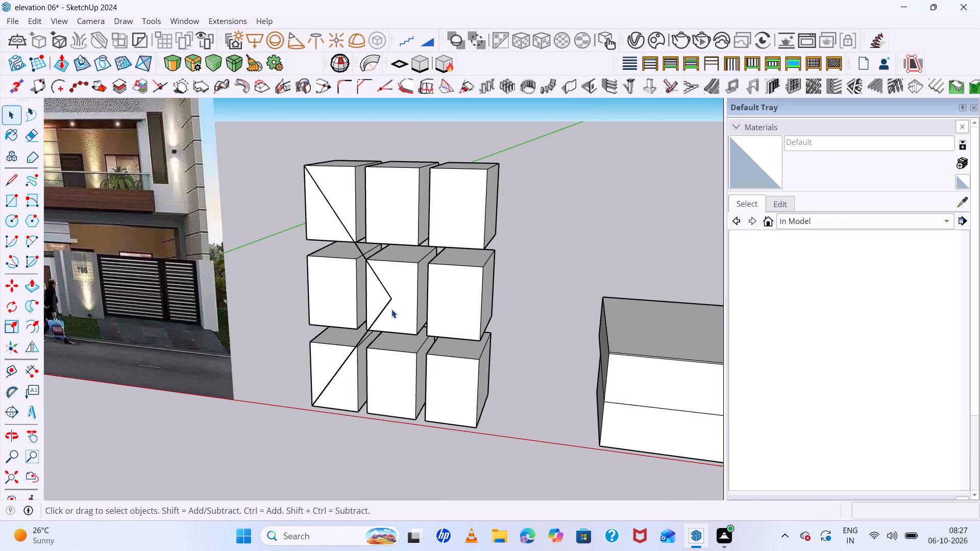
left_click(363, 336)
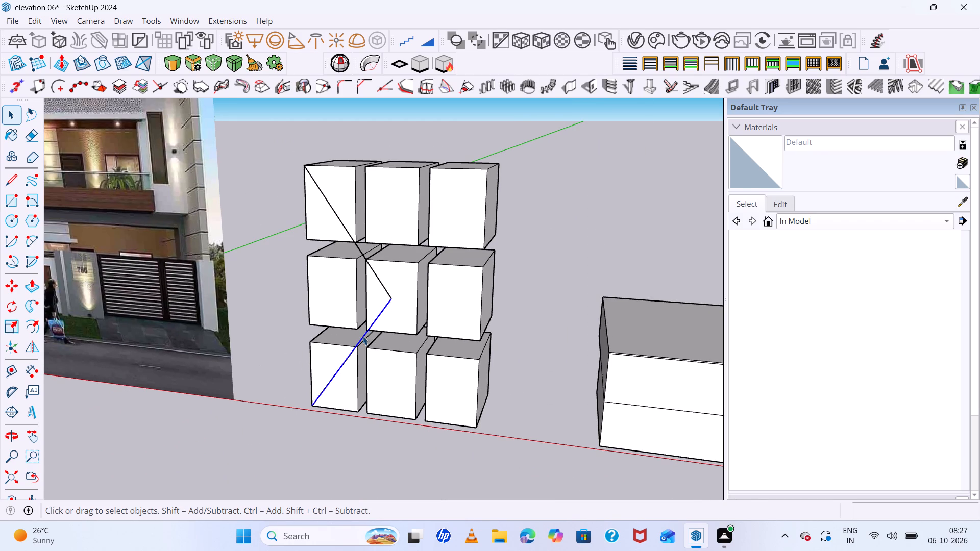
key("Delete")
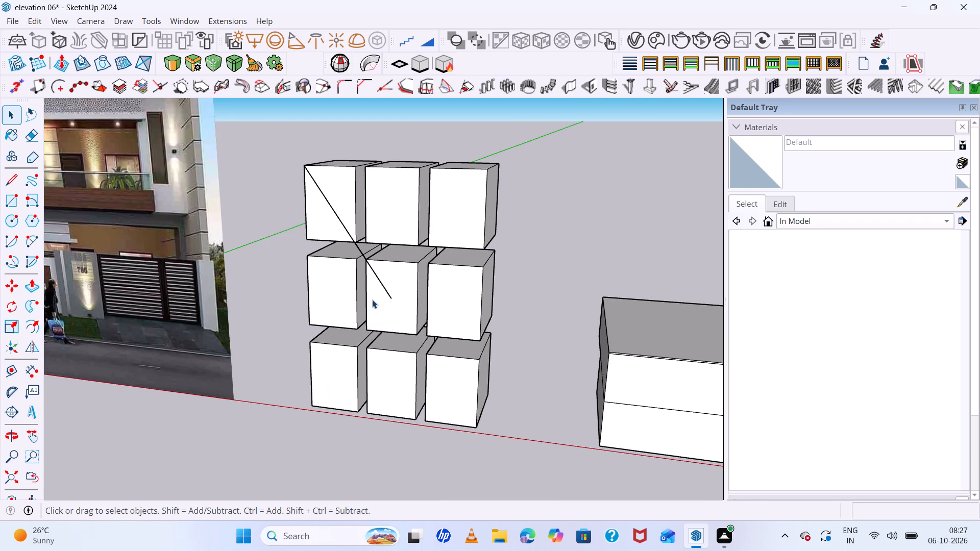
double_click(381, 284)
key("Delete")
Select all nine boxes of the three-by-three stack and delete them.
scroll(381, 284, "down", 4, "ctrl+alt")
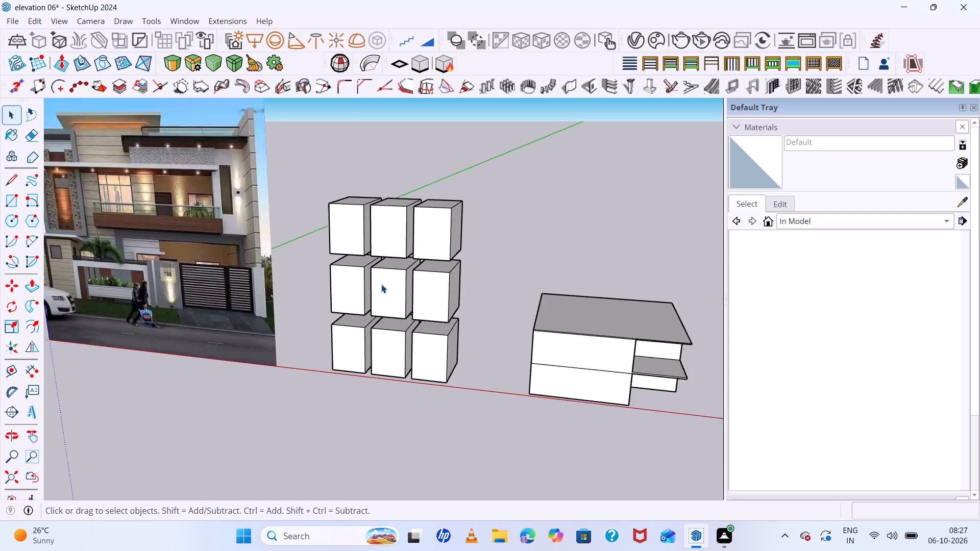
scroll(381, 284, "down", 3, "ctrl+alt")
middle_click_drag(456, 290, 408, 275)
left_click_drag(474, 157, 460, 182)
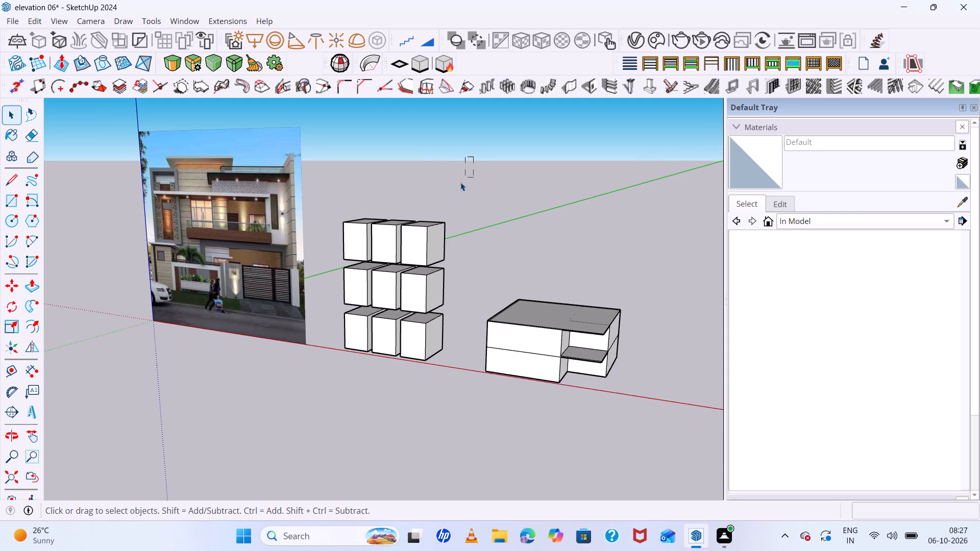
left_click_drag(460, 182, 345, 371)
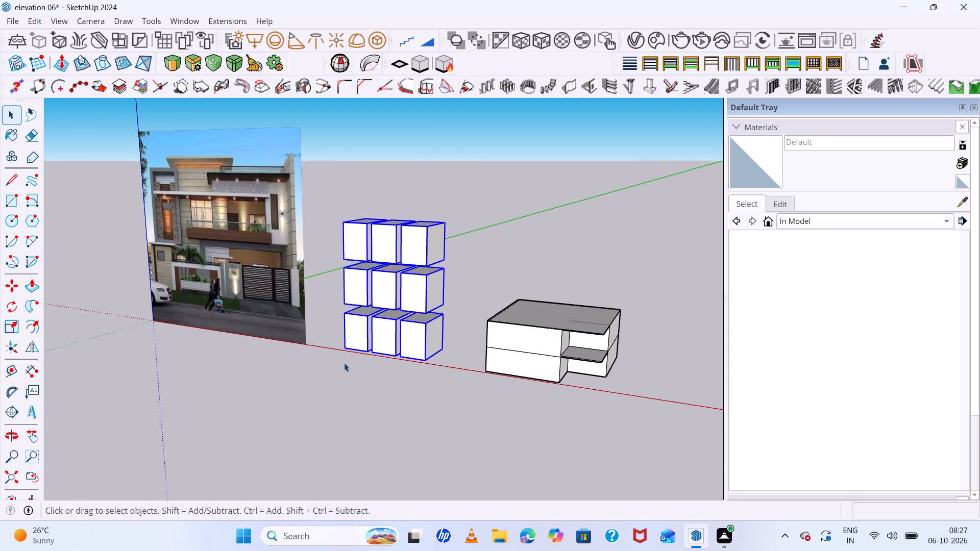
key("Delete")
Push/Pull the building's top roof face up about 3 inches to thicken the roof slab, and clear the selection.
scroll(408, 300, "down", 10)
scroll(501, 313, "up", 8)
middle_click_drag(466, 333, 529, 335)
scroll(465, 338, "up", 5)
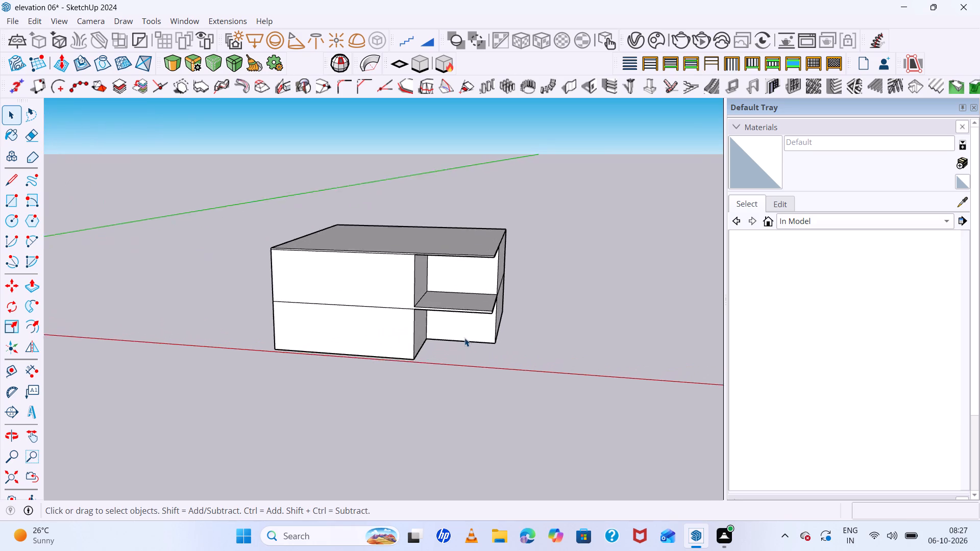
scroll(464, 338, "up", 4)
middle_click_drag(488, 294, 456, 352)
middle_click(456, 352)
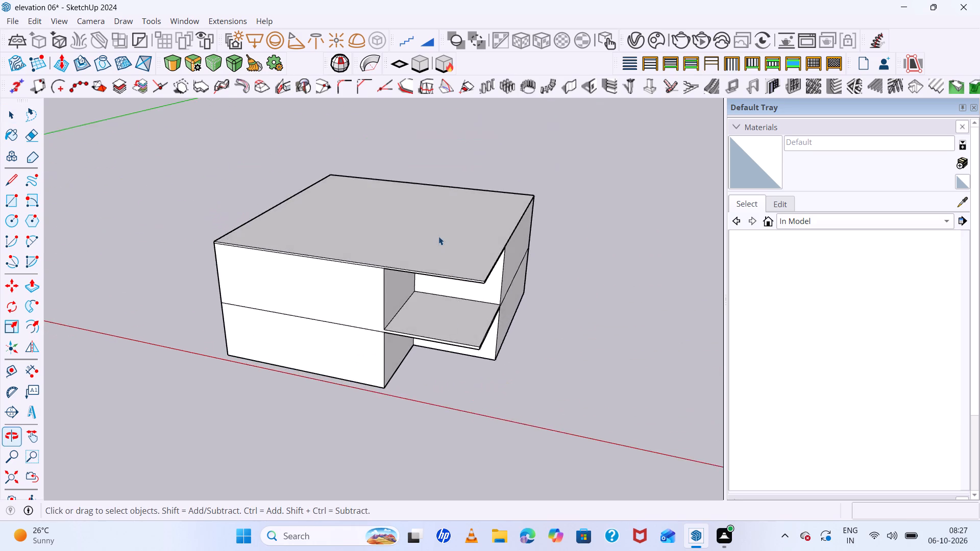
scroll(438, 235, "up", 6)
left_click(443, 240)
left_click(443, 240)
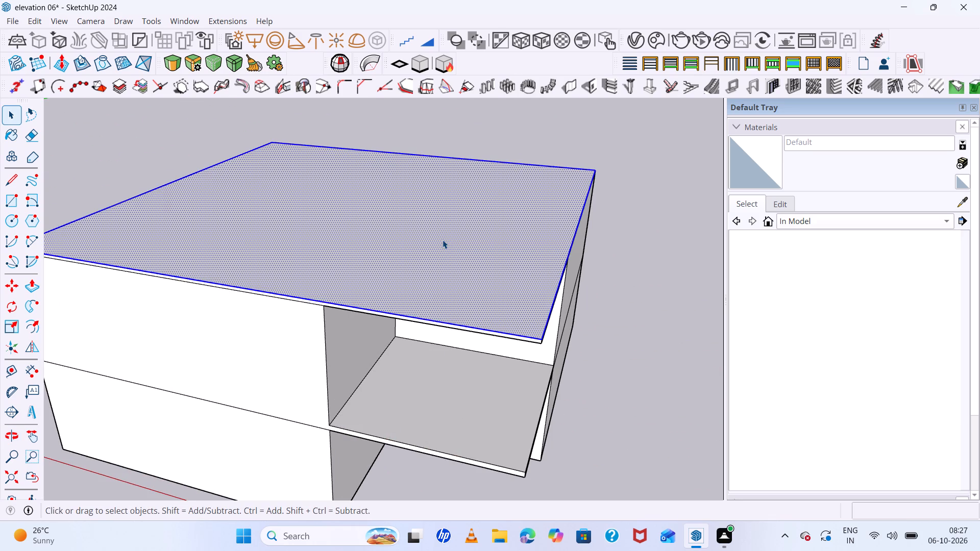
key("p")
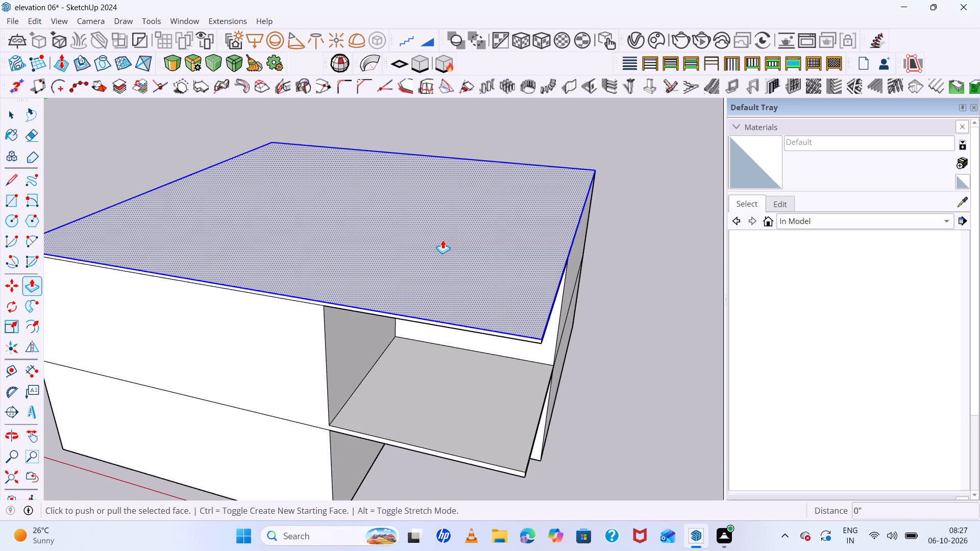
left_click(443, 240)
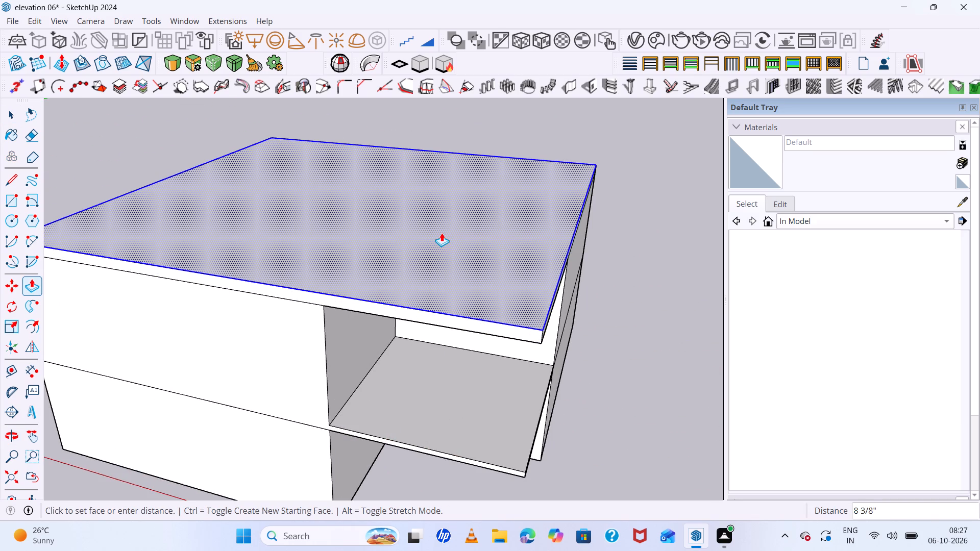
left_click(442, 237)
scroll(583, 257, "down", 6)
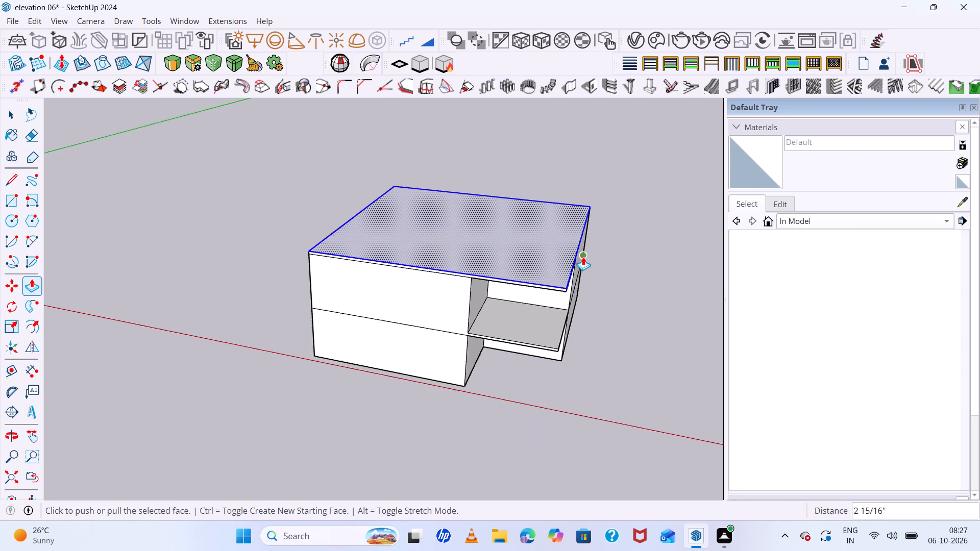
middle_click_drag(597, 284, 585, 231)
scroll(586, 232, "up", 1)
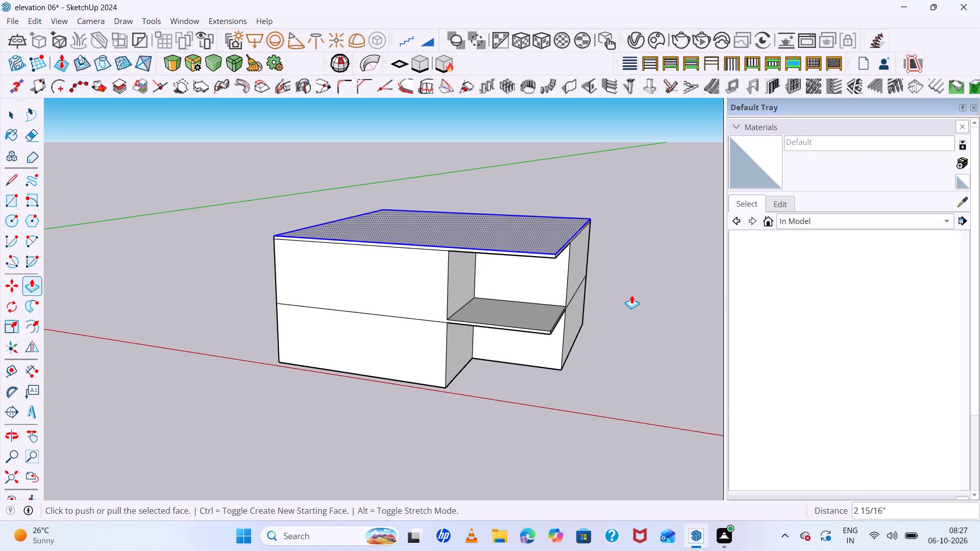
key("space")
left_click(631, 294)
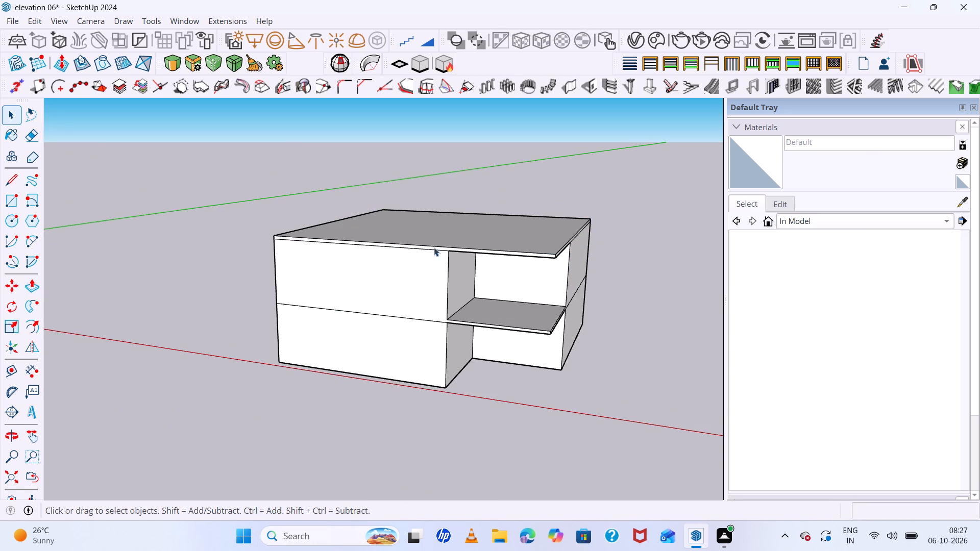
Examine the roof slab's overhang and edge faces from below, above and both sides of the building.
middle_click_drag(428, 242, 673, 211)
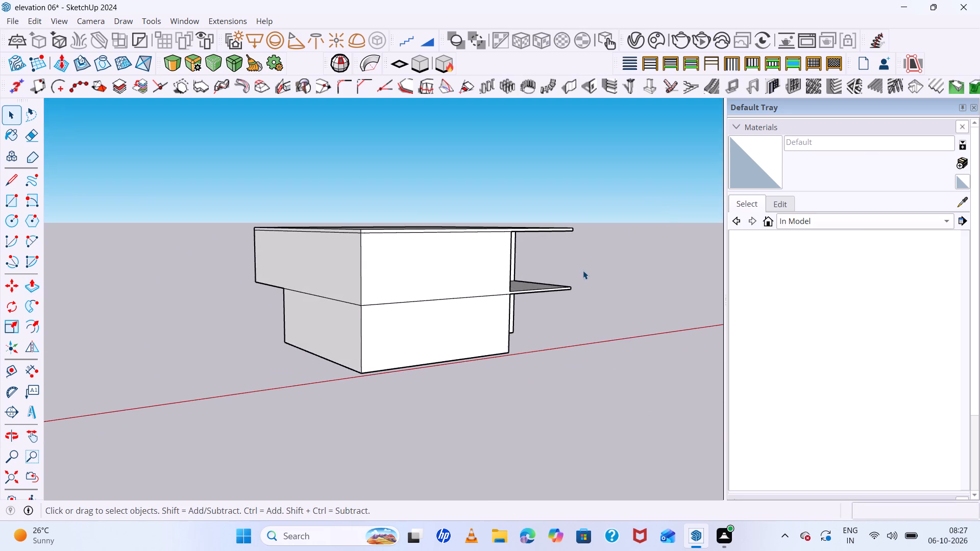
middle_click_drag(582, 268, 203, 206)
scroll(458, 236, "up", 7)
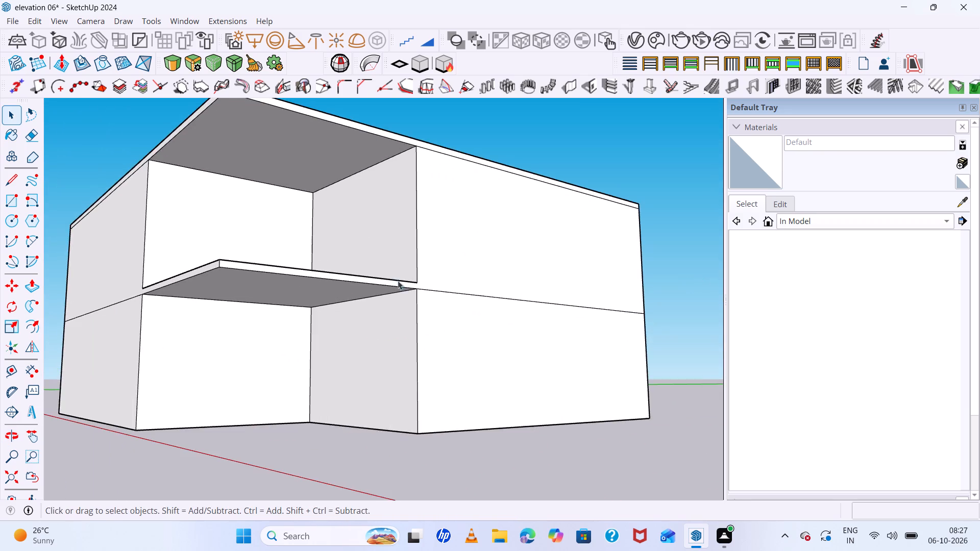
middle_click_drag(300, 301, 490, 386)
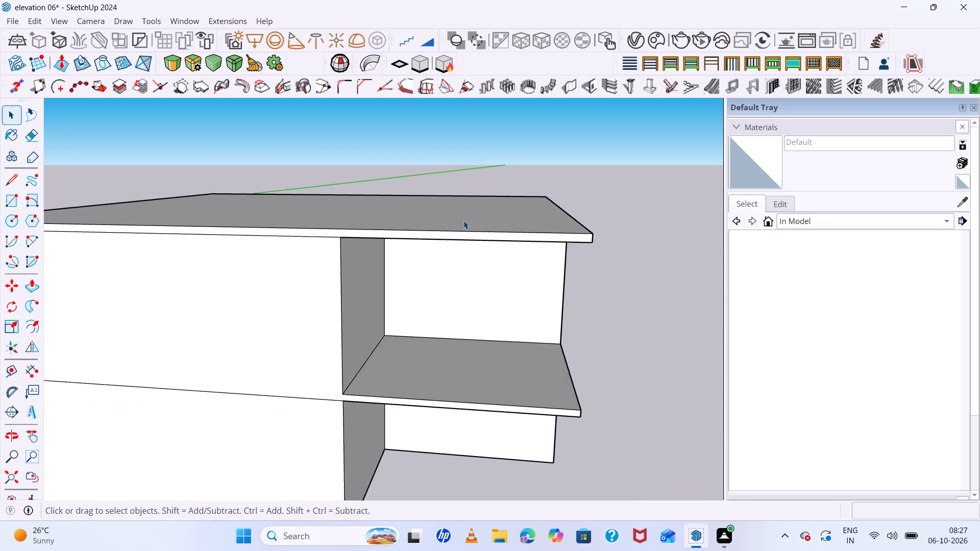
scroll(463, 220, "down", 8)
middle_click_drag(521, 219, 405, 391)
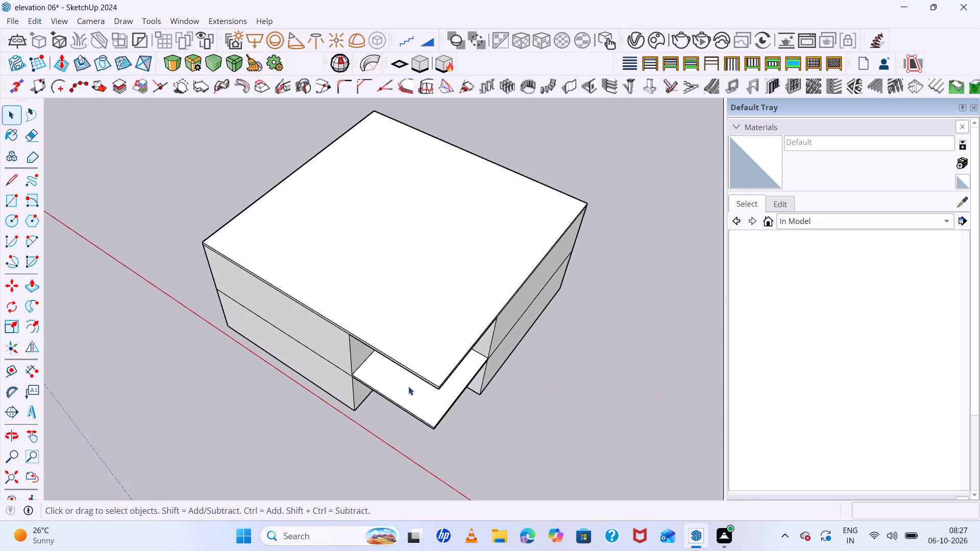
scroll(407, 348, "up", 1)
middle_click_drag(407, 348, 373, 332)
middle_click(373, 332)
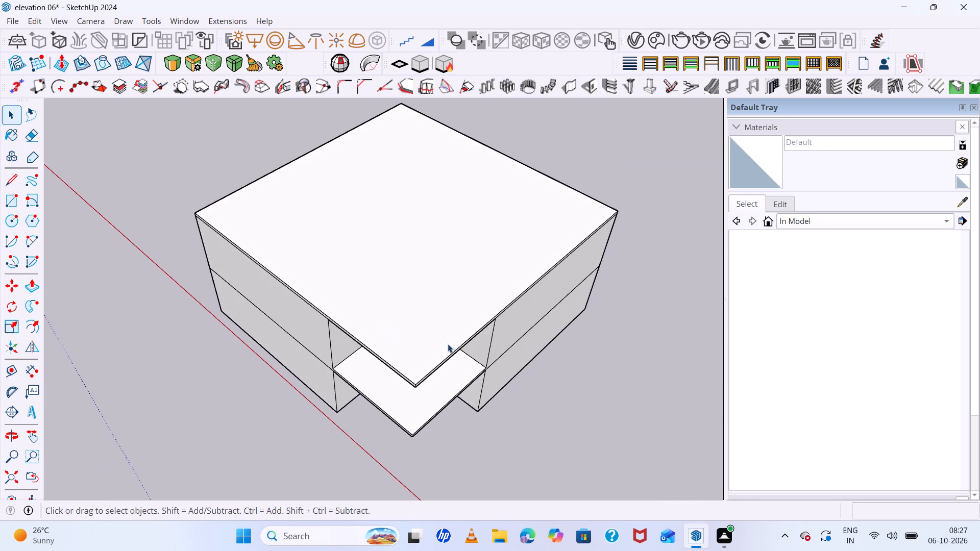
middle_click_drag(448, 344, 255, 293)
scroll(253, 329, "up", 7)
middle_click(256, 292)
scroll(357, 305, "down", 9)
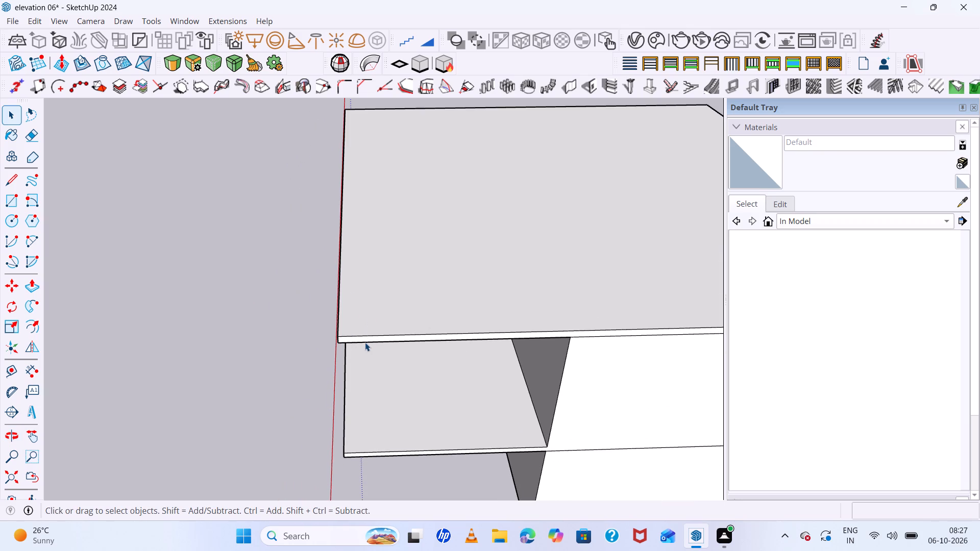
double_click(356, 340)
scroll(341, 318, "down", 7)
middle_click_drag(369, 339, 370, 339)
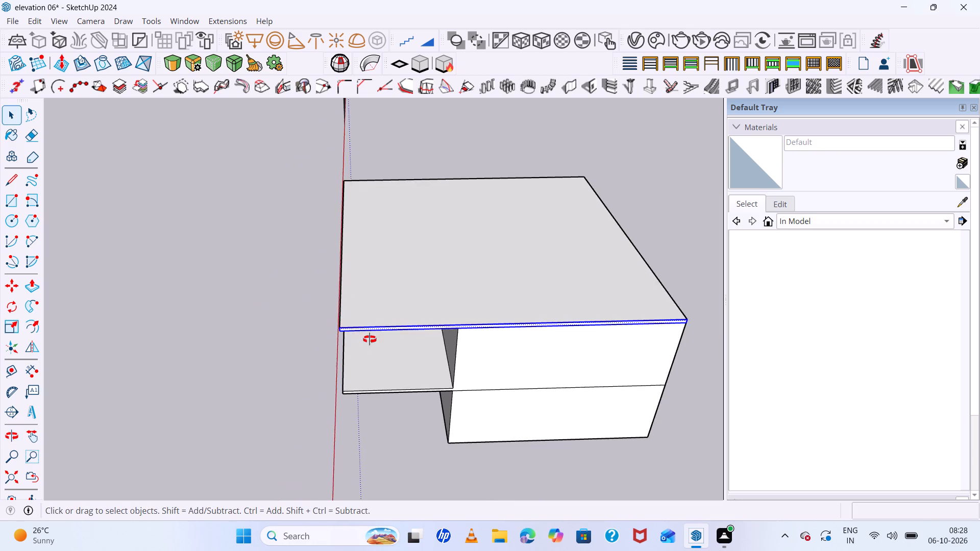
middle_click_drag(370, 339, 644, 280)
scroll(468, 291, "up", 7)
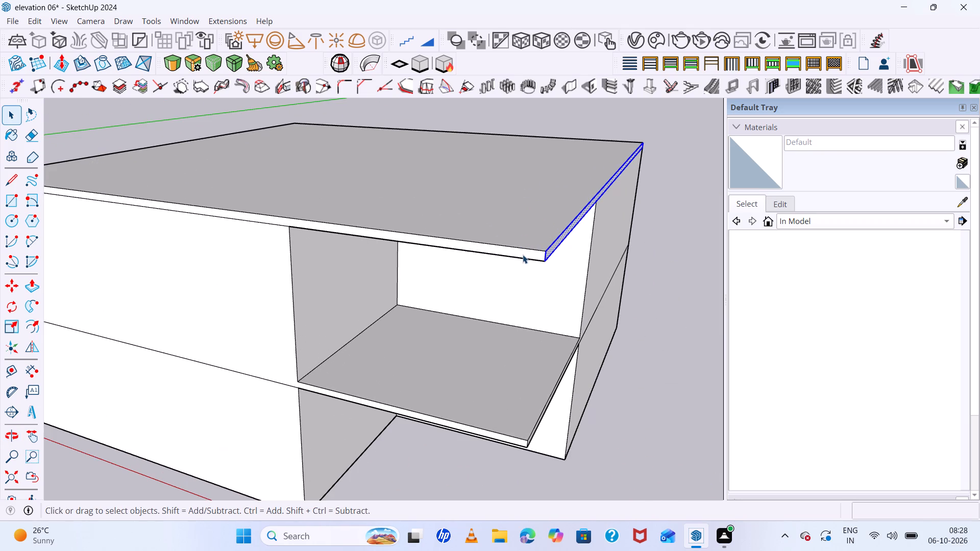
left_click(523, 255)
triple_click(529, 253)
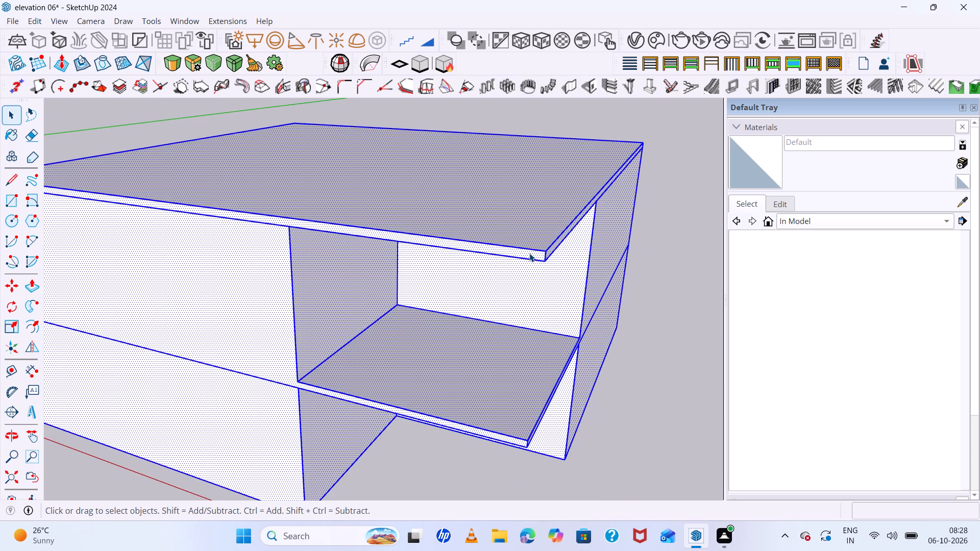
left_click(529, 253)
left_click(529, 253)
left_click(529, 253)
scroll(535, 255, "down", 2)
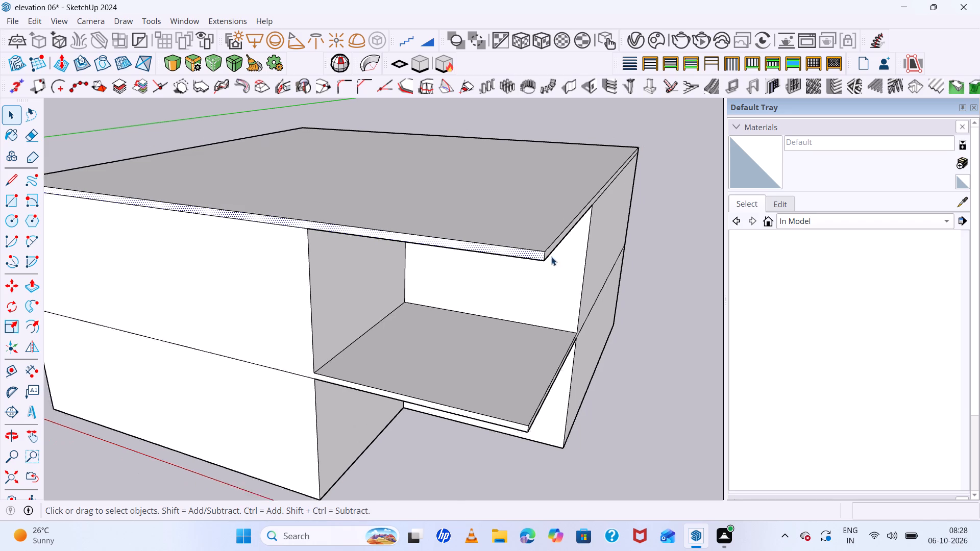
scroll(551, 257, "down", 6)
middle_click_drag(592, 268, 525, 160)
left_click(696, 220)
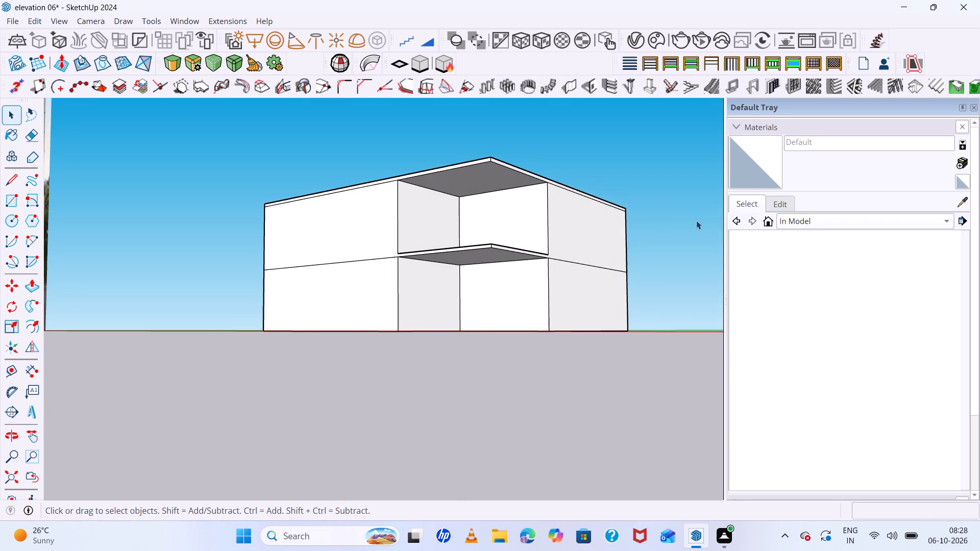
Inspect up close the junction where the roof slab meets the corner recess's side wall, and compare it with the floor slab below.
scroll(564, 236, "up", 6)
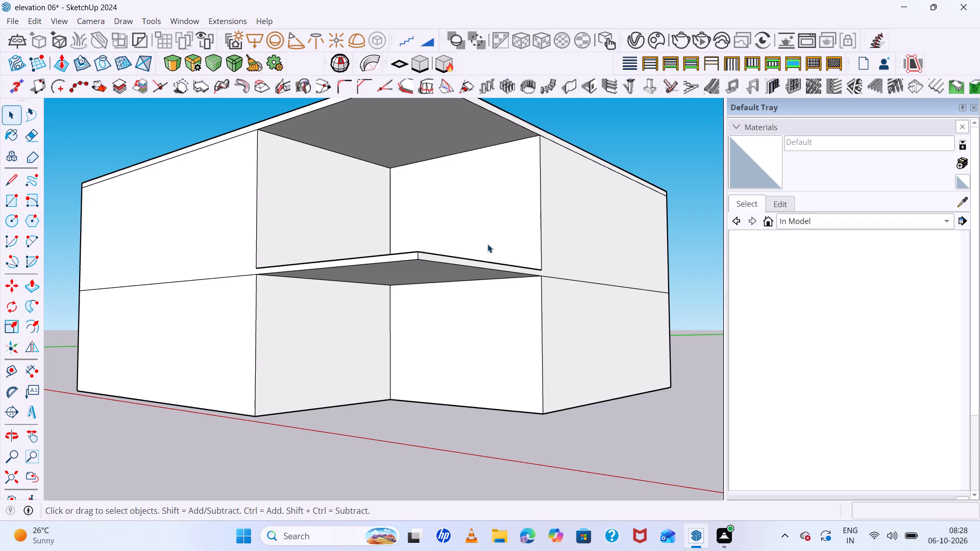
scroll(486, 243, "down", 7)
middle_click_drag(482, 238, 545, 323)
scroll(423, 223, "up", 8)
scroll(394, 254, "up", 6)
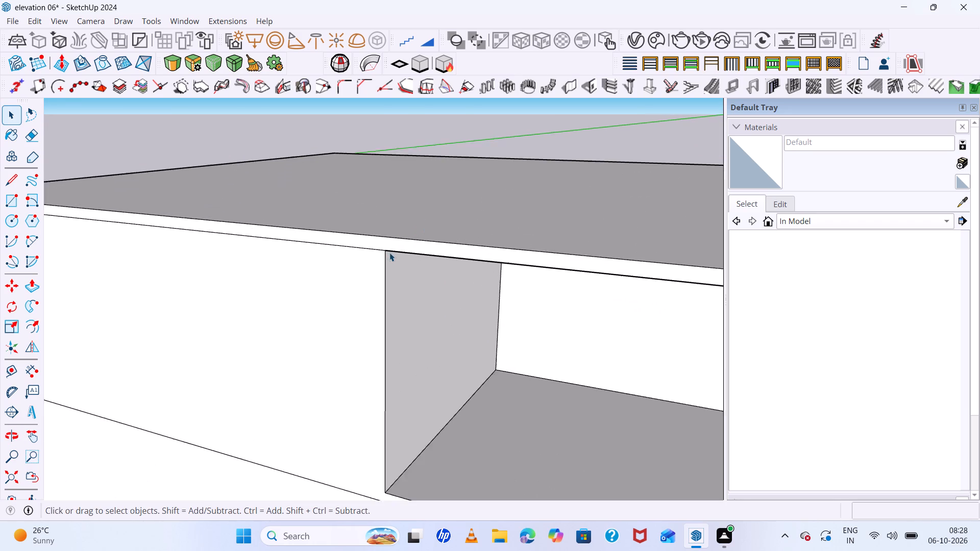
scroll(397, 248, "up", 17)
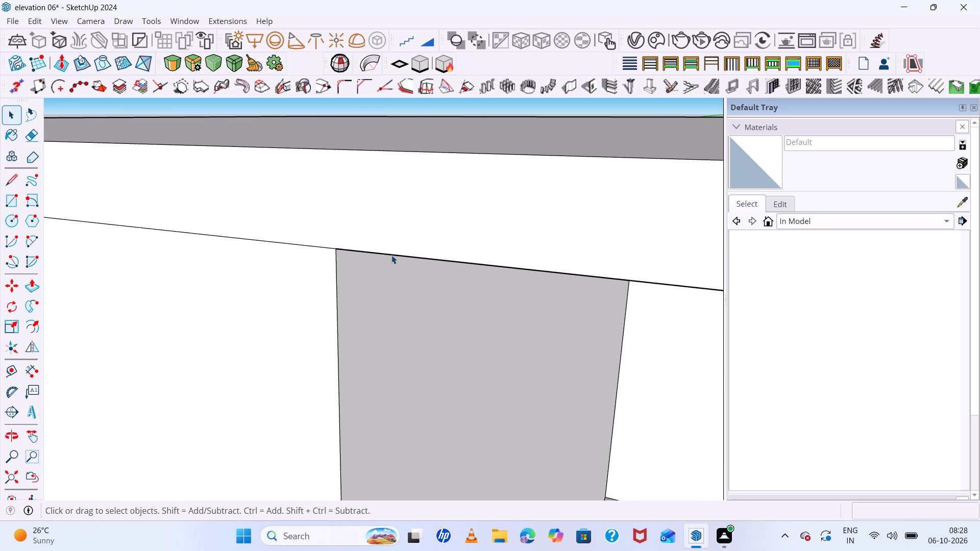
middle_click_drag(391, 256, 400, 168)
scroll(390, 248, "up", 9)
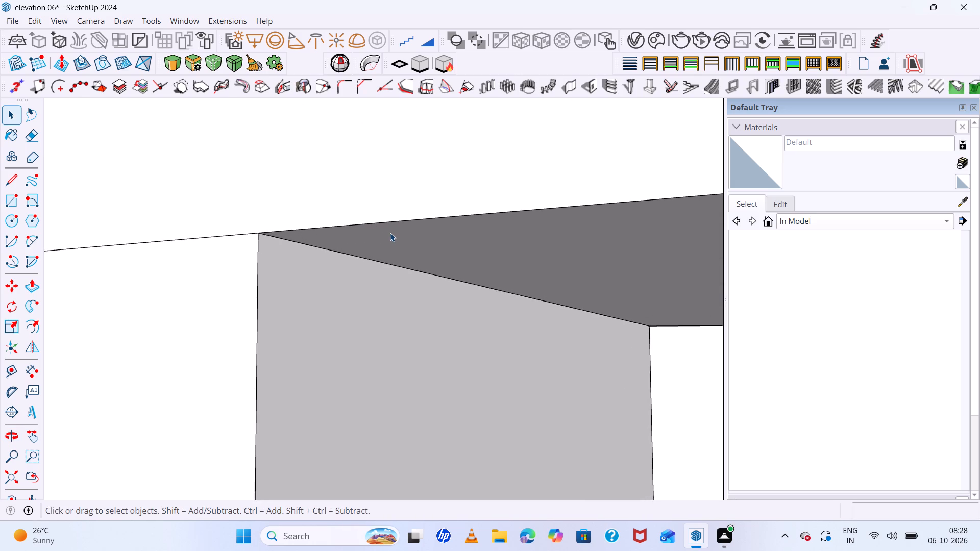
scroll(390, 233, "down", 8)
middle_click_drag(437, 237, 444, 253)
scroll(444, 253, "up", 3)
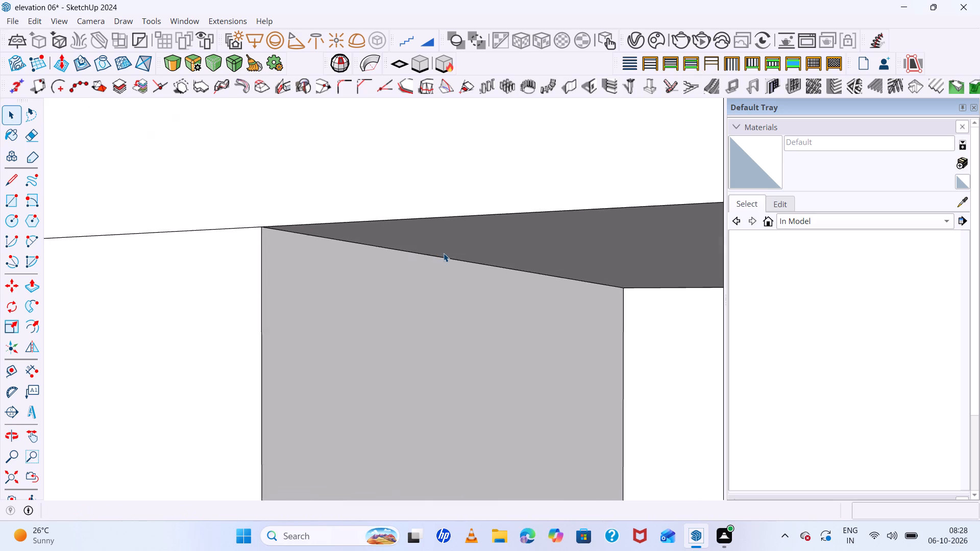
scroll(444, 253, "up", 5)
scroll(446, 253, "down", 18)
scroll(446, 248, "down", 15)
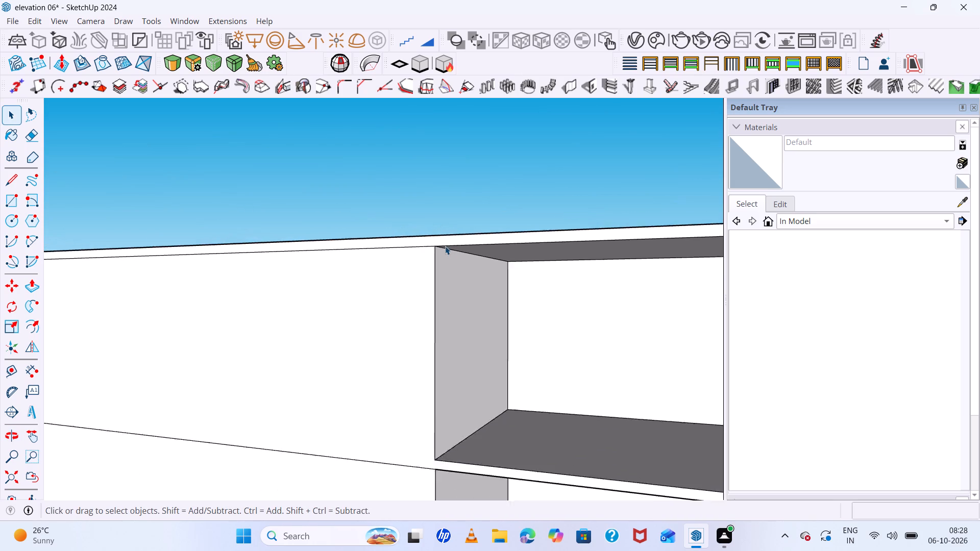
scroll(445, 246, "down", 10)
middle_click_drag(449, 239, 404, 322)
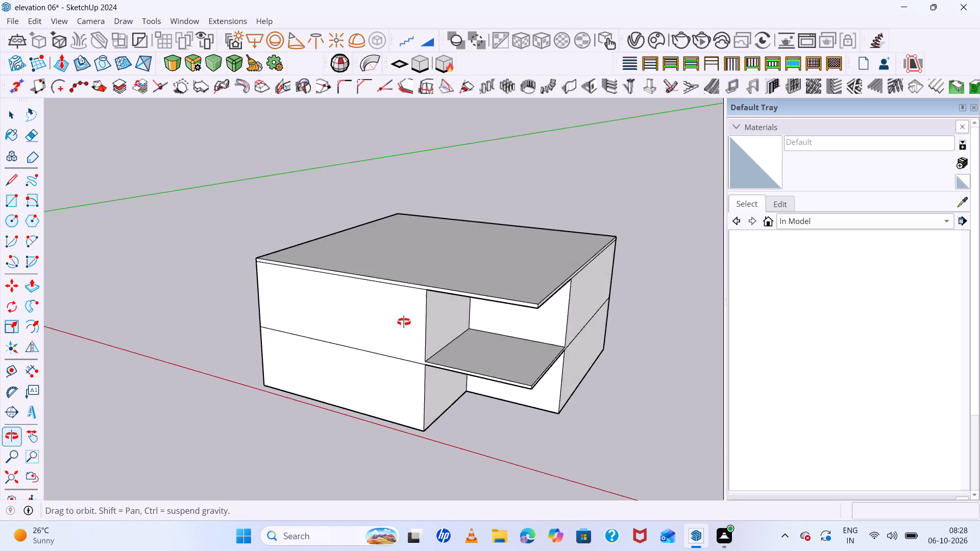
middle_click_drag(404, 322, 338, 282)
middle_click_drag(566, 309, 612, 308)
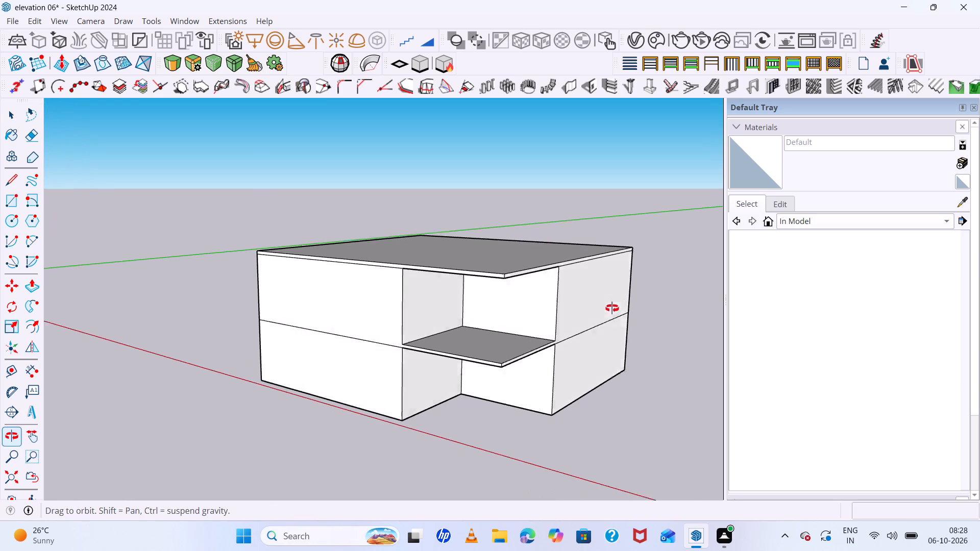
middle_click_drag(612, 308, 622, 308)
scroll(510, 289, "up", 7)
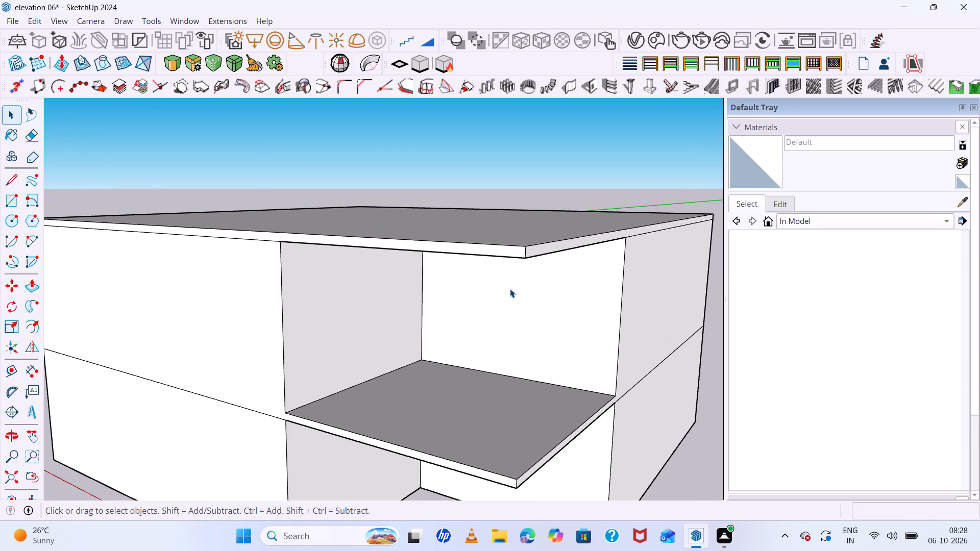
scroll(510, 289, "down", 7)
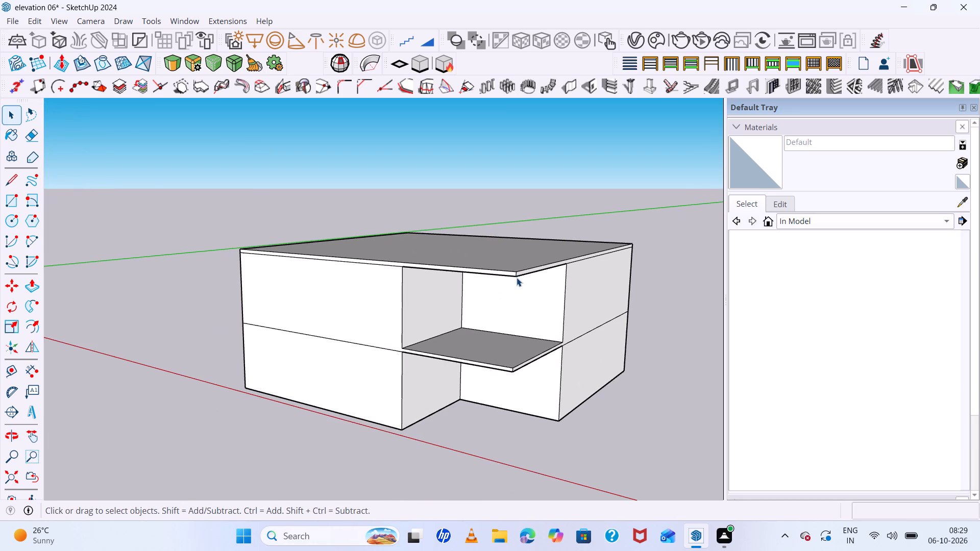
Check the roof slab's underside edge and the upper recess's individual wall faces and corner edges by selecting them one at a time.
left_click(517, 278)
scroll(517, 278, "up", 5)
middle_click_drag(517, 277, 507, 210)
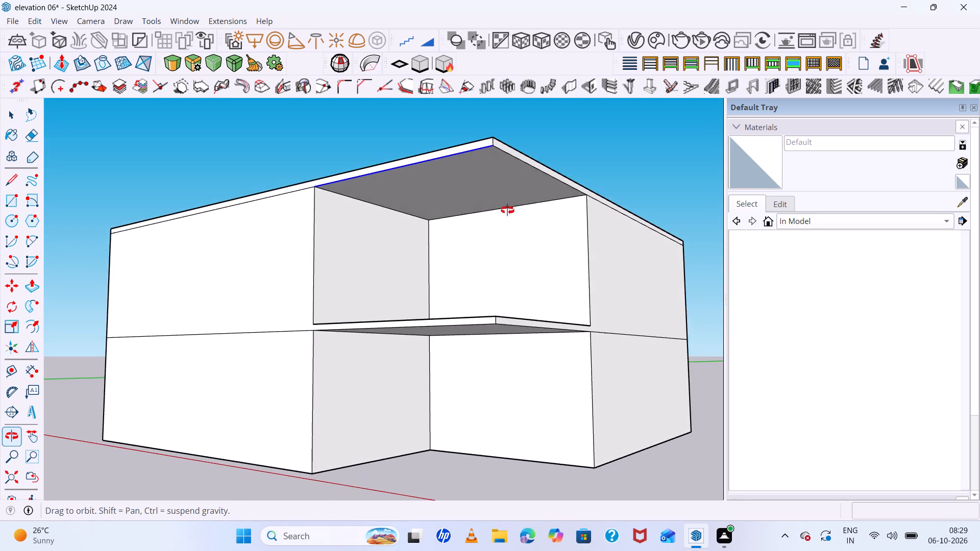
middle_click_drag(507, 210, 597, 274)
left_click(396, 339)
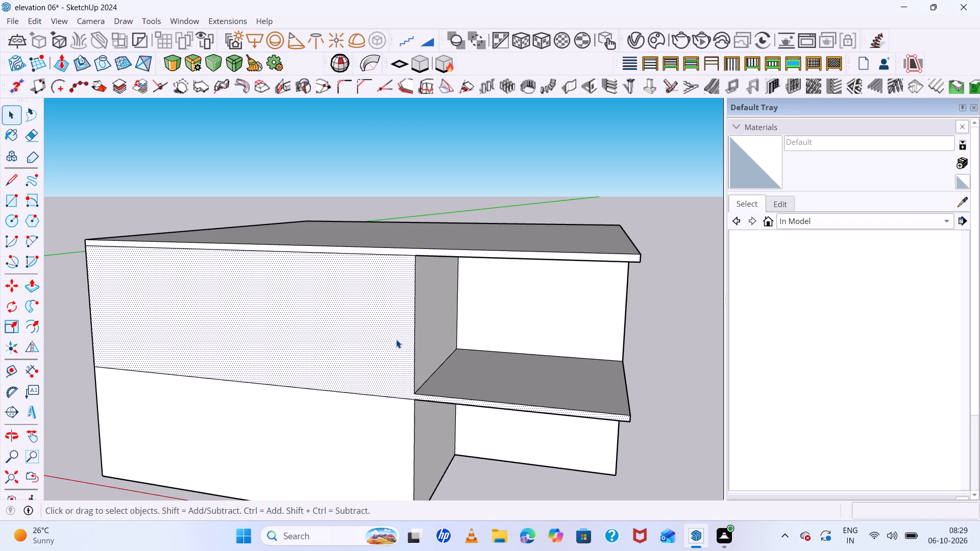
left_click(421, 324)
left_click(478, 314)
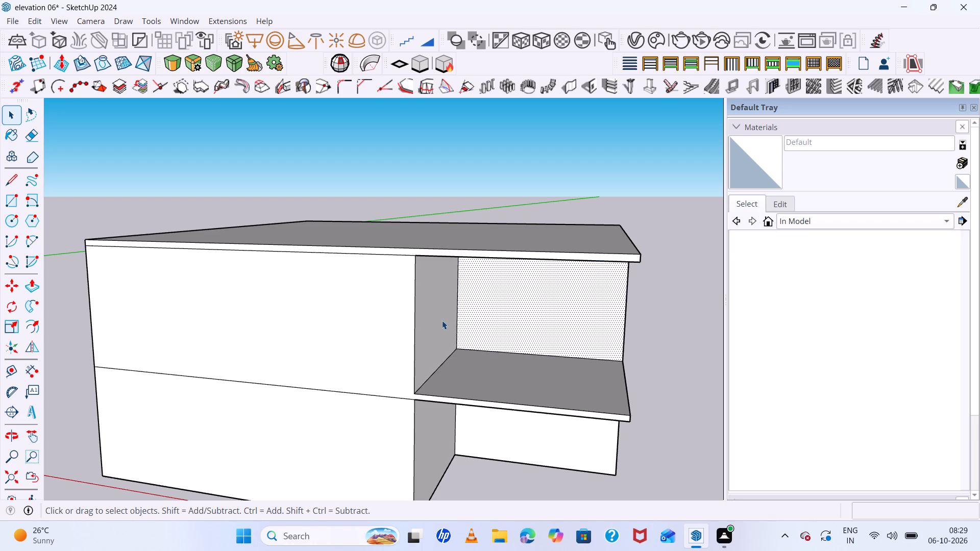
left_click(442, 320)
left_click(457, 336)
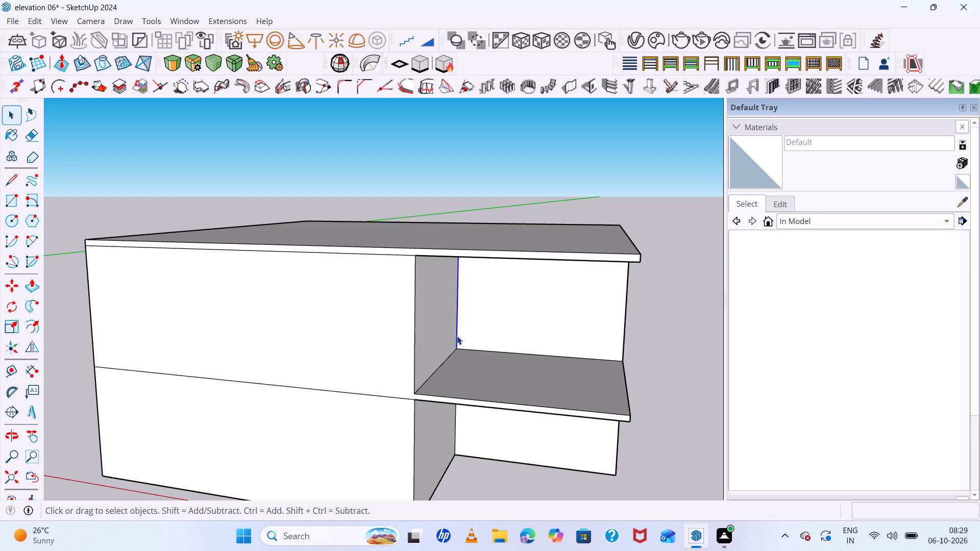
left_click(459, 349)
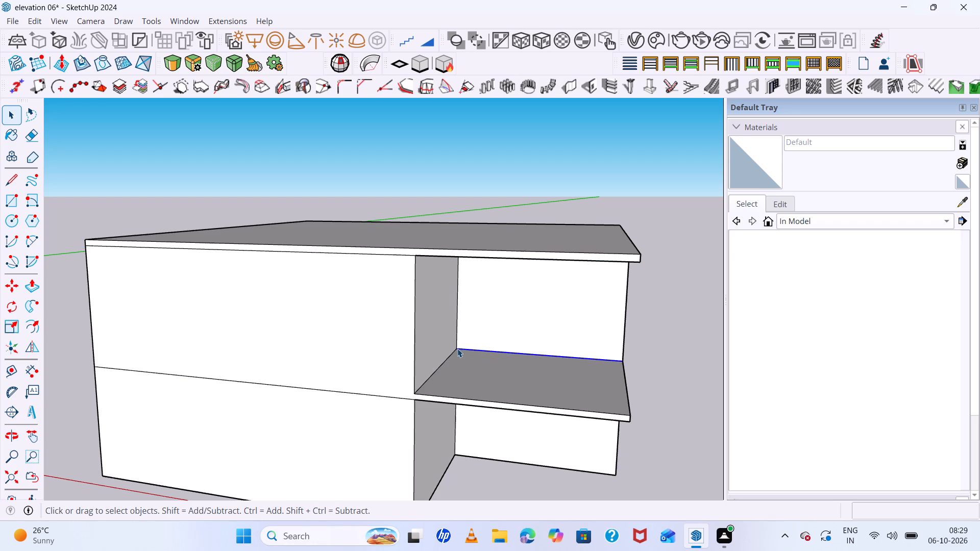
left_click(453, 353)
left_click(456, 348)
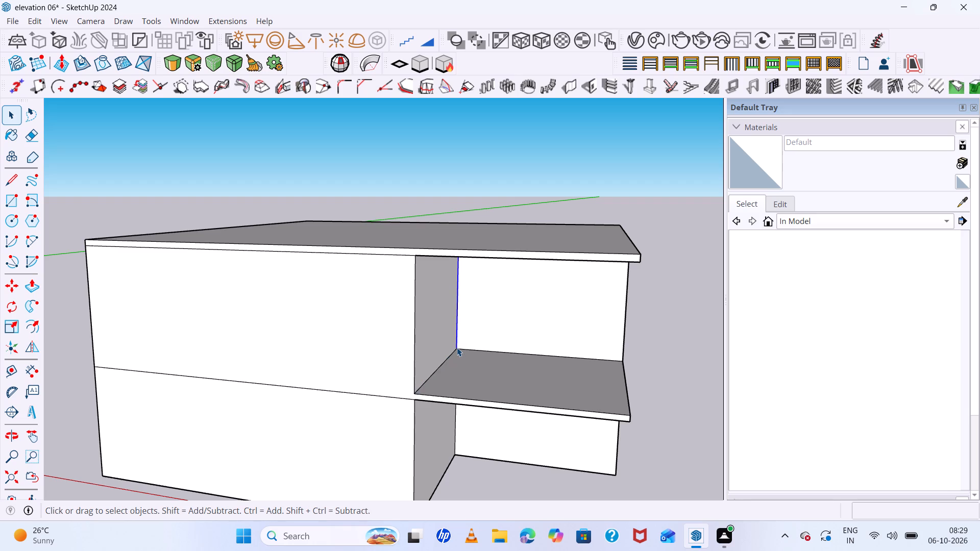
Check the upper recess's inner corner edge and adjoining wall faces, and compare the building's massing with the reference image.
left_click(458, 347)
left_click(458, 347)
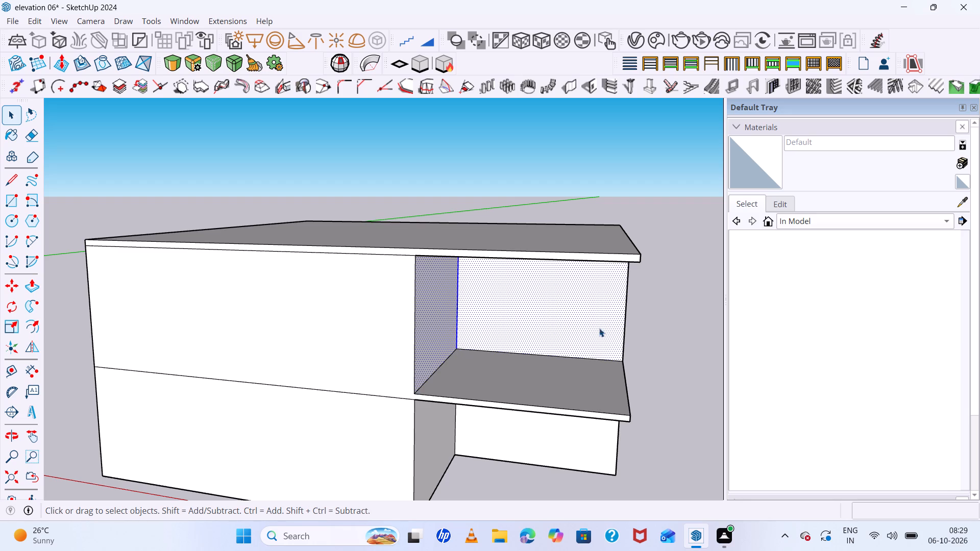
left_click(652, 327)
middle_click_drag(553, 338, 374, 311)
scroll(395, 308, "down", 15)
middle_click_drag(430, 315, 479, 357)
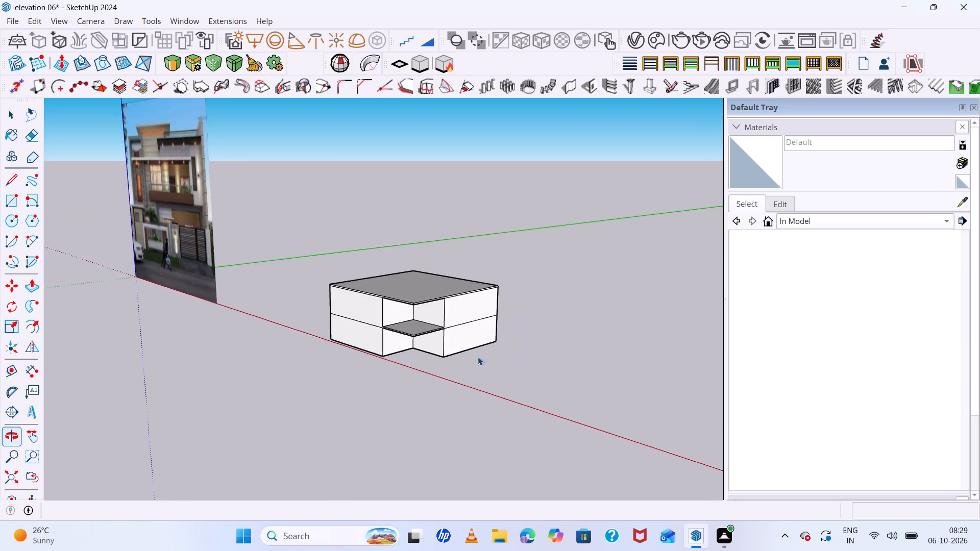
scroll(396, 327, "up", 10)
scroll(395, 327, "down", 8)
middle_click_drag(352, 333, 517, 333)
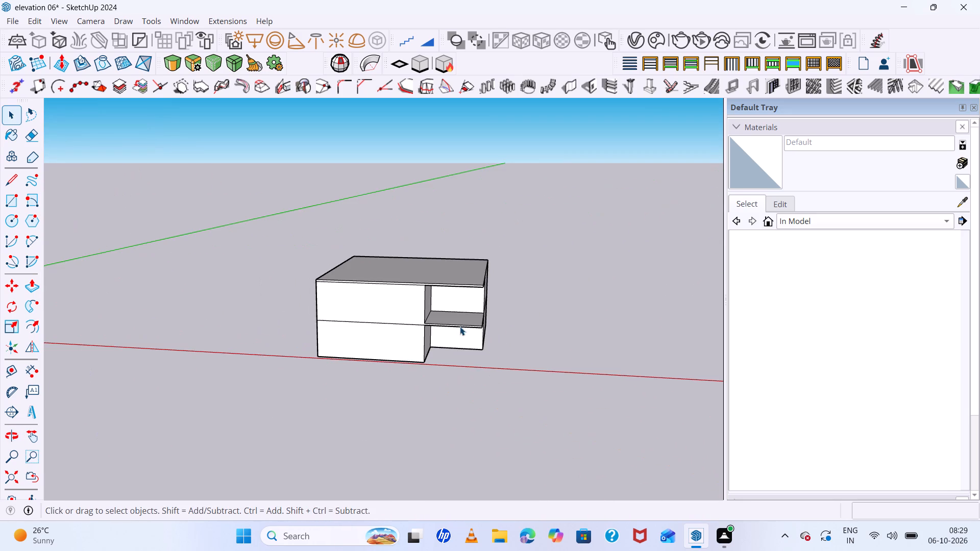
scroll(426, 327, "up", 16)
scroll(428, 316, "down", 9)
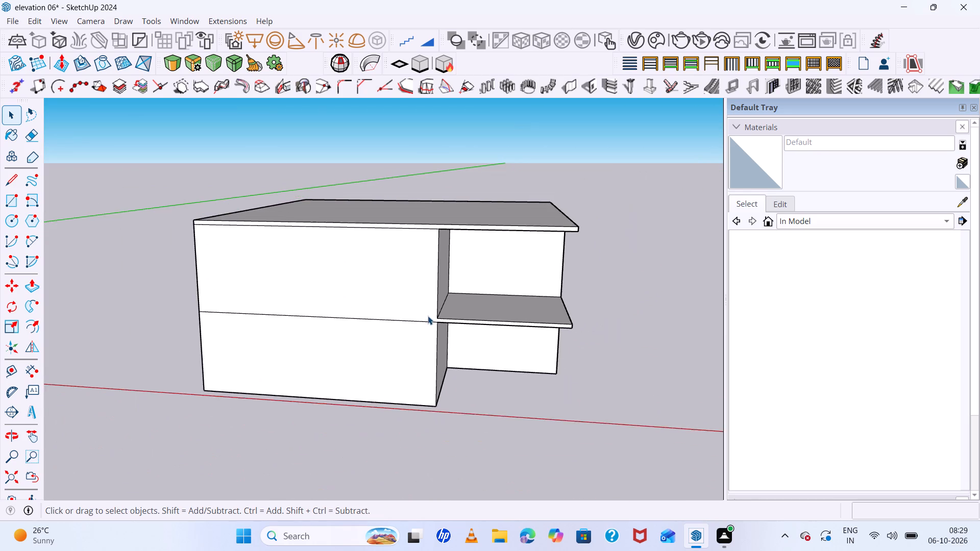
scroll(428, 316, "down", 14)
scroll(429, 316, "down", 7)
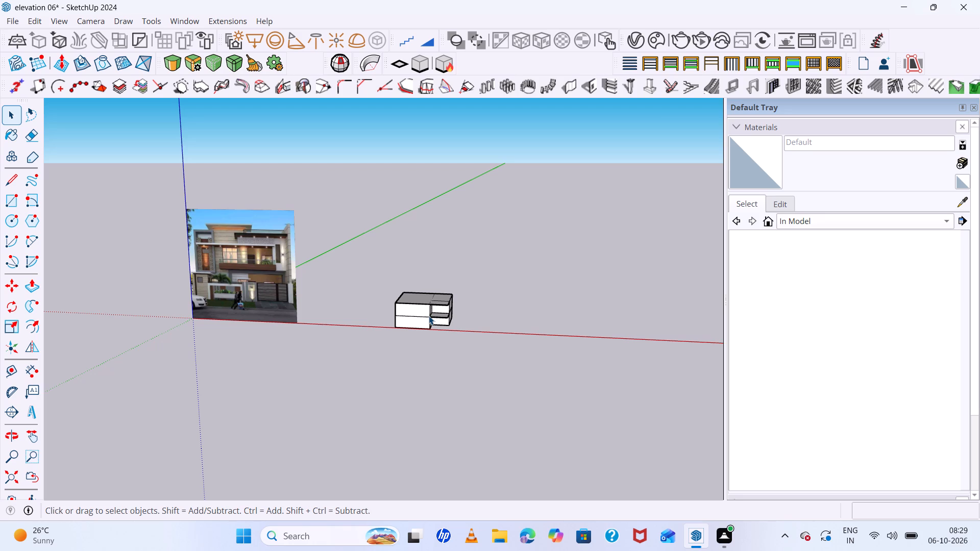
Offset the outline of the building's top roof face inward by 9 inches to form a parapet strip.
key("space")
middle_click_drag(437, 285, 447, 372)
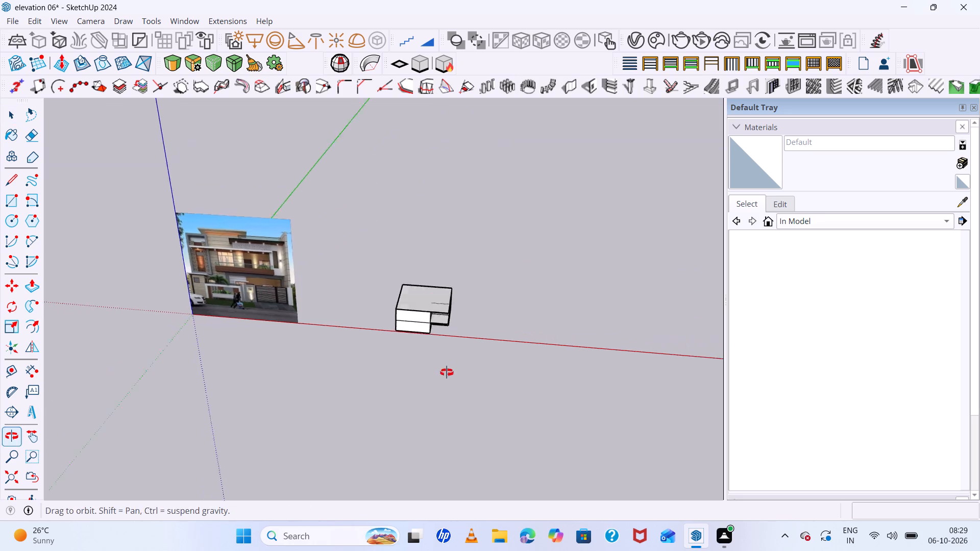
middle_click_drag(447, 372, 447, 373)
scroll(438, 329, "up", 8)
middle_click_drag(430, 285, 446, 393)
left_click(424, 295)
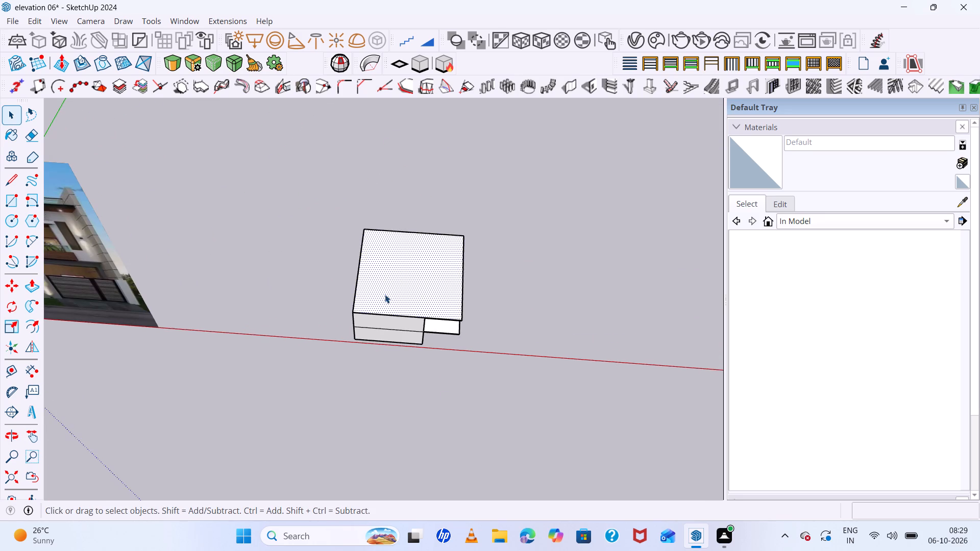
scroll(384, 294, "up", 6)
key("f")
left_click(343, 287)
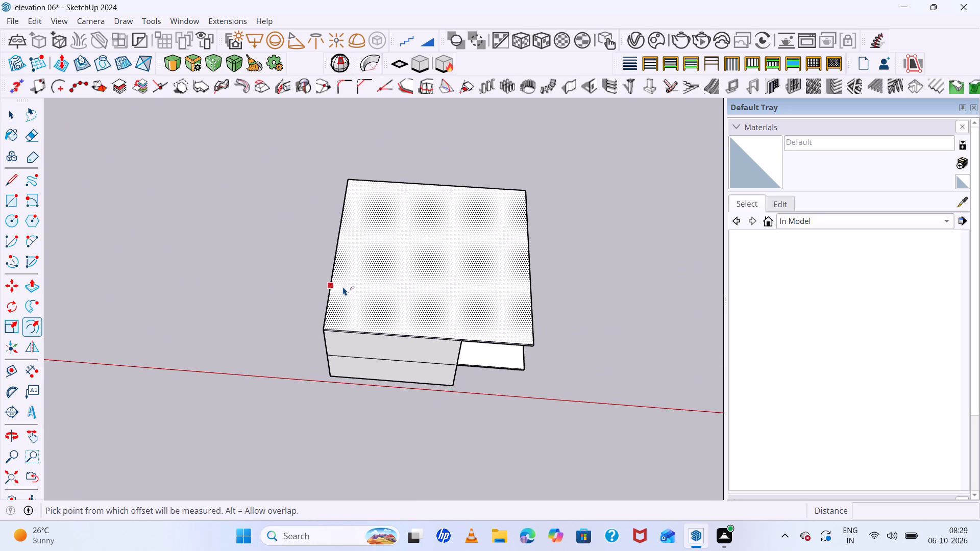
key("9")
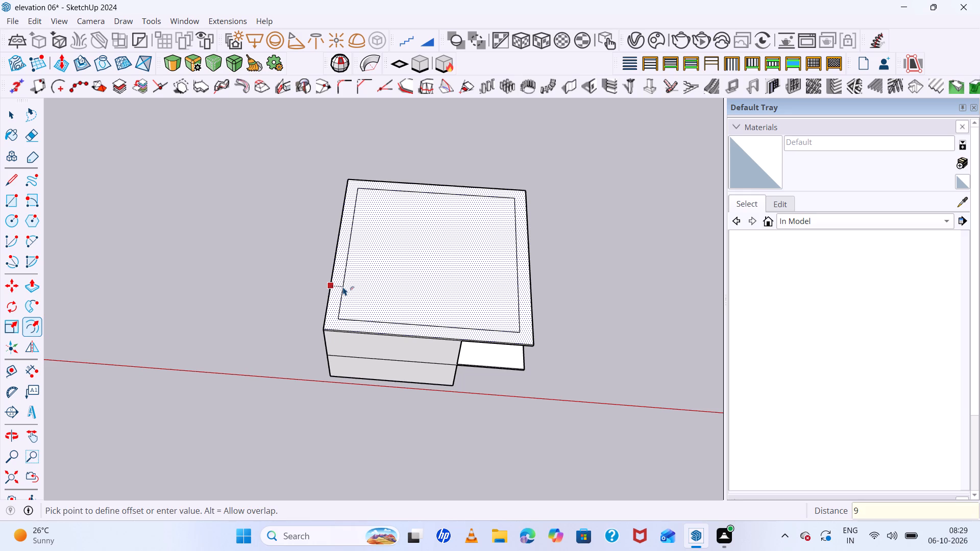
key("Return")
key("space")
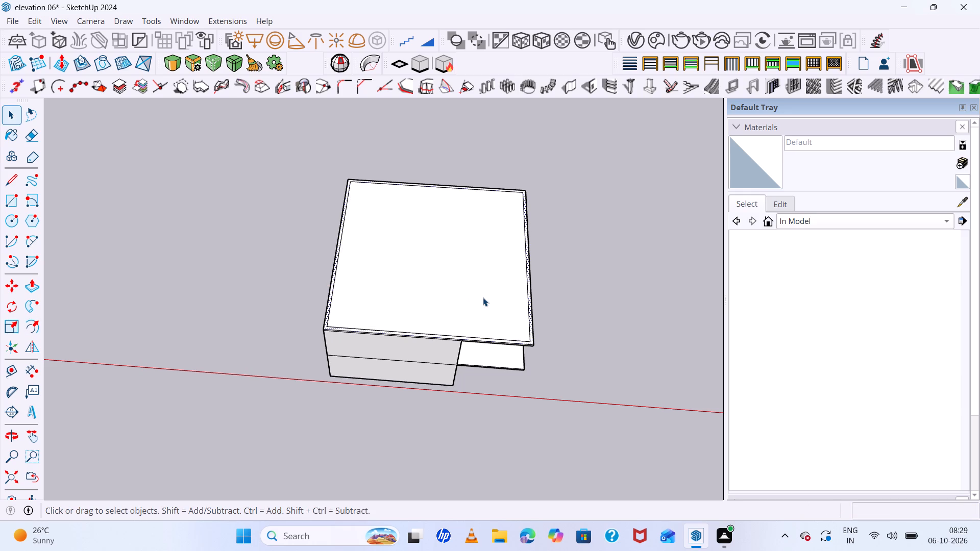
Push/Pull the narrow border strip around the roof up 5' 6" to raise the parapet walls.
scroll(531, 334, "up", 4)
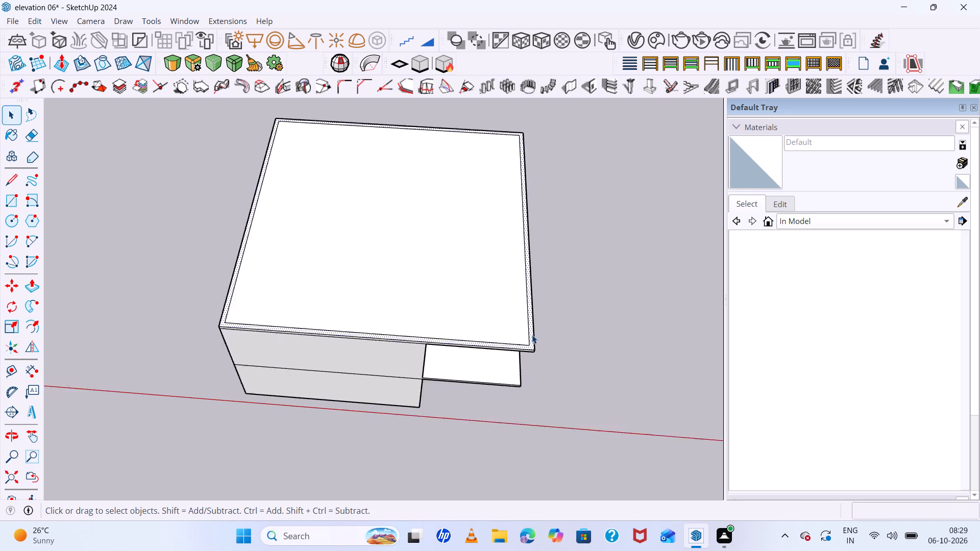
scroll(532, 335, "up", 2)
key("p")
left_click(530, 340)
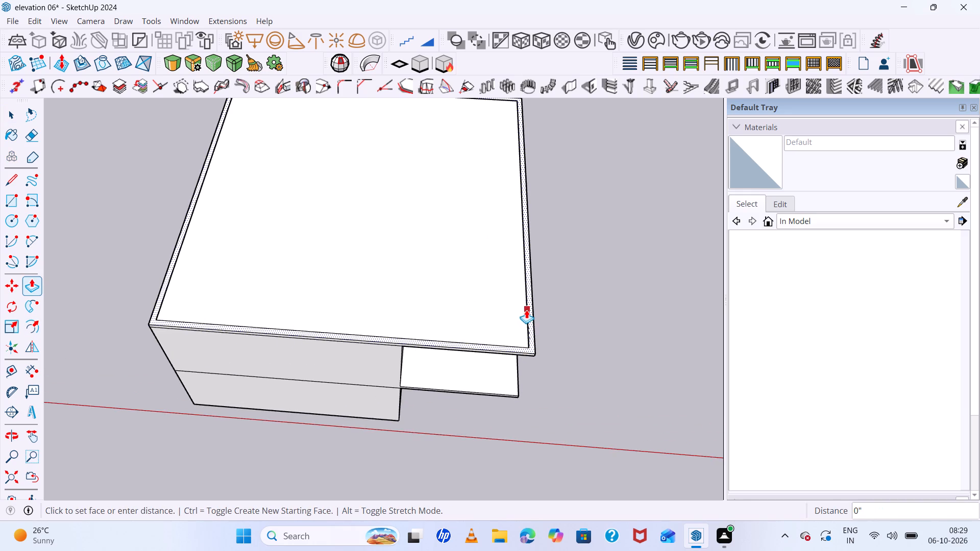
scroll(544, 316, "down", 1)
middle_click_drag(541, 312, 539, 285)
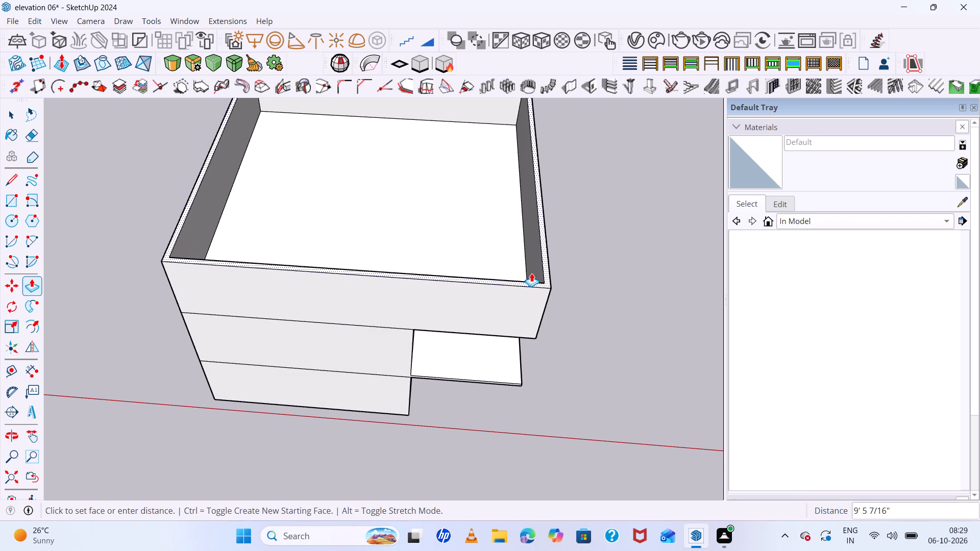
middle_click_drag(521, 247, 522, 188)
scroll(522, 188, "up", 1)
middle_click_drag(544, 292, 543, 252)
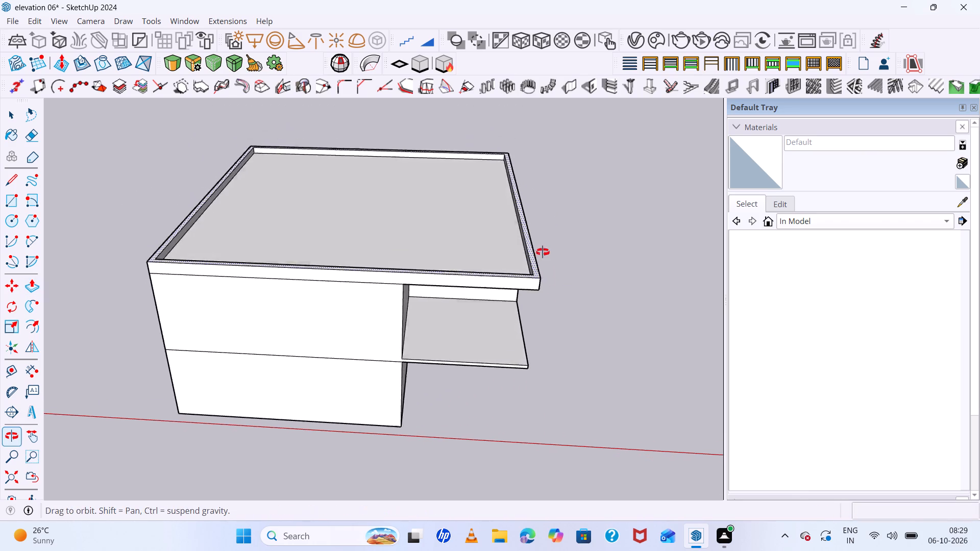
middle_click_drag(543, 252, 535, 213)
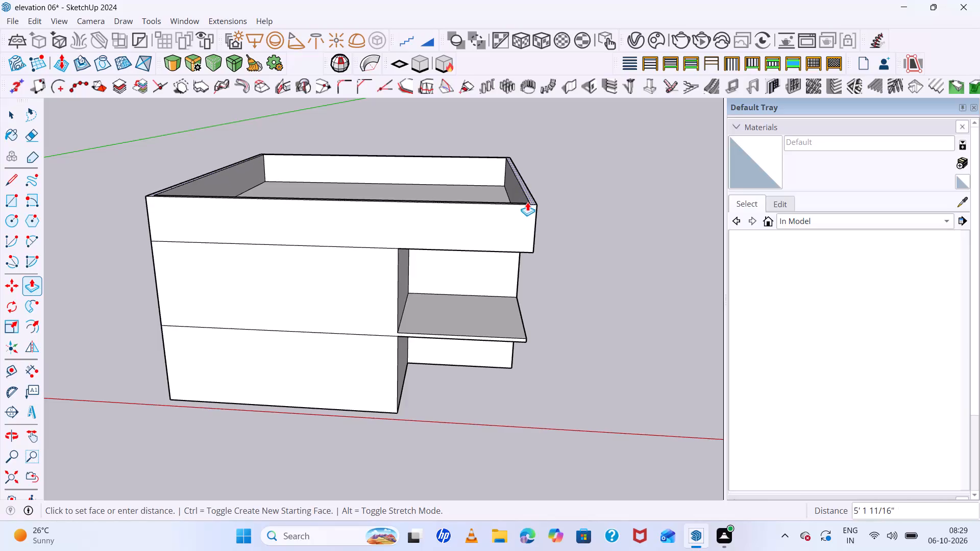
left_click(526, 199)
middle_click_drag(630, 253, 553, 212)
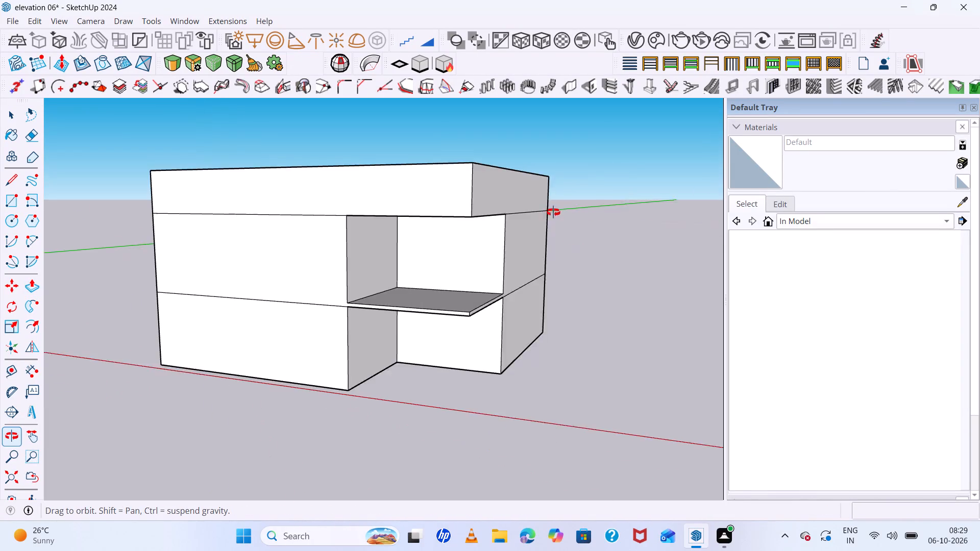
middle_click_drag(553, 212, 590, 220)
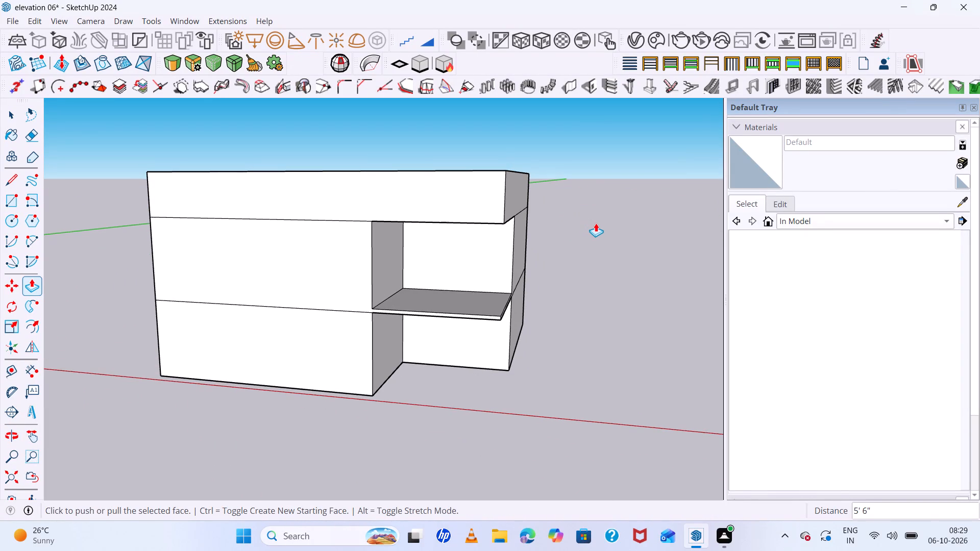
key("space")
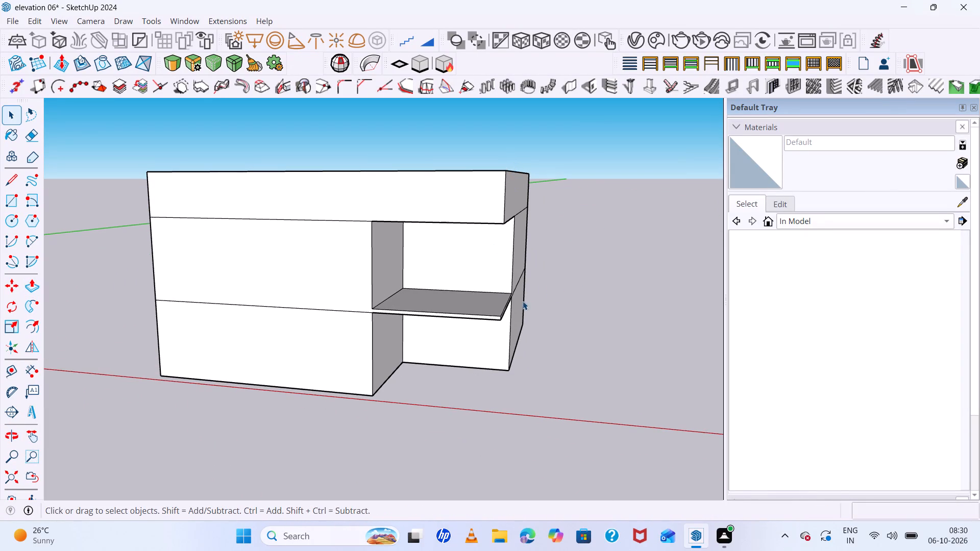
Examine the raised parapet and the storeys below it from the front and from the side away from the corner recess.
middle_click_drag(538, 301, 552, 299)
scroll(552, 299, "up", 1)
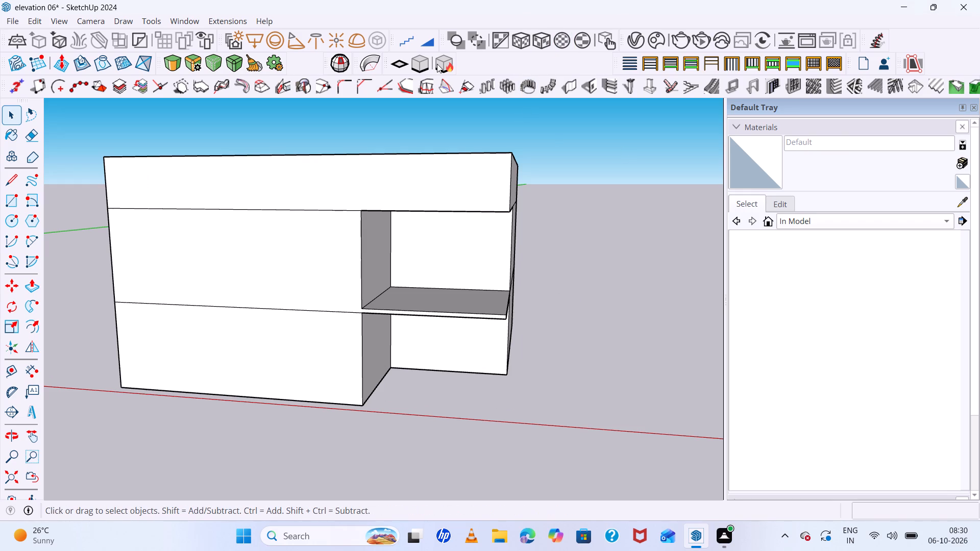
scroll(425, 246, "down", 5)
middle_click_drag(428, 254, 519, 261)
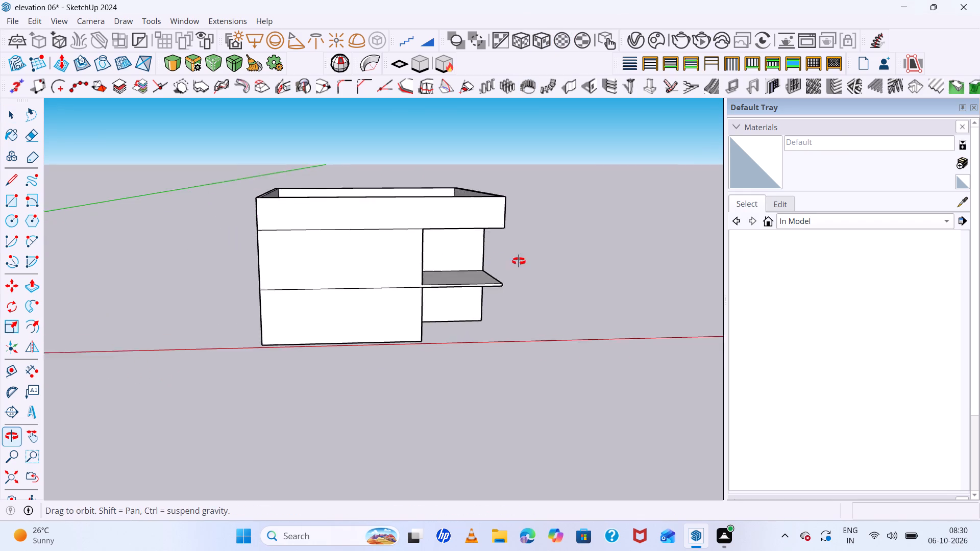
middle_click_drag(519, 261, 650, 261)
middle_click_drag(367, 262, 416, 255)
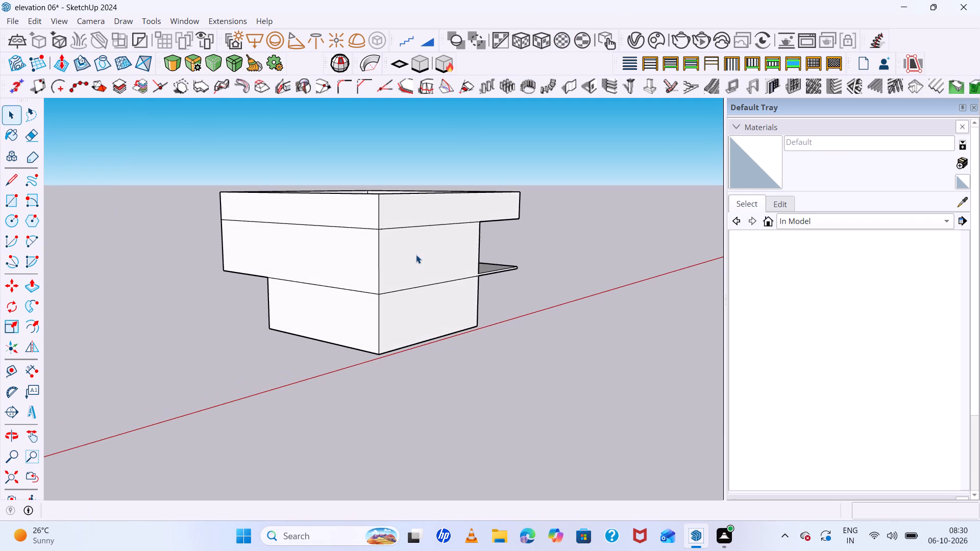
scroll(390, 237, "down", 1)
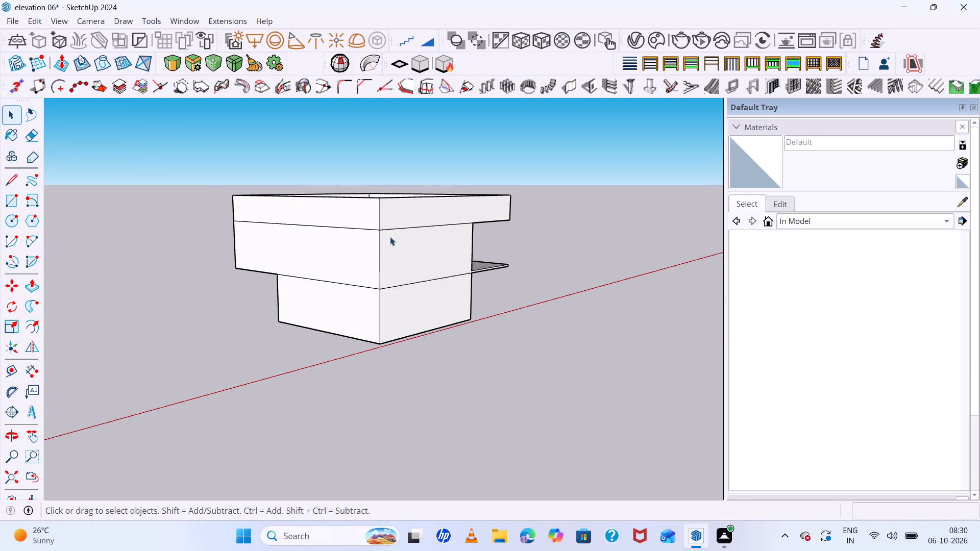
middle_click_drag(390, 236, 355, 253)
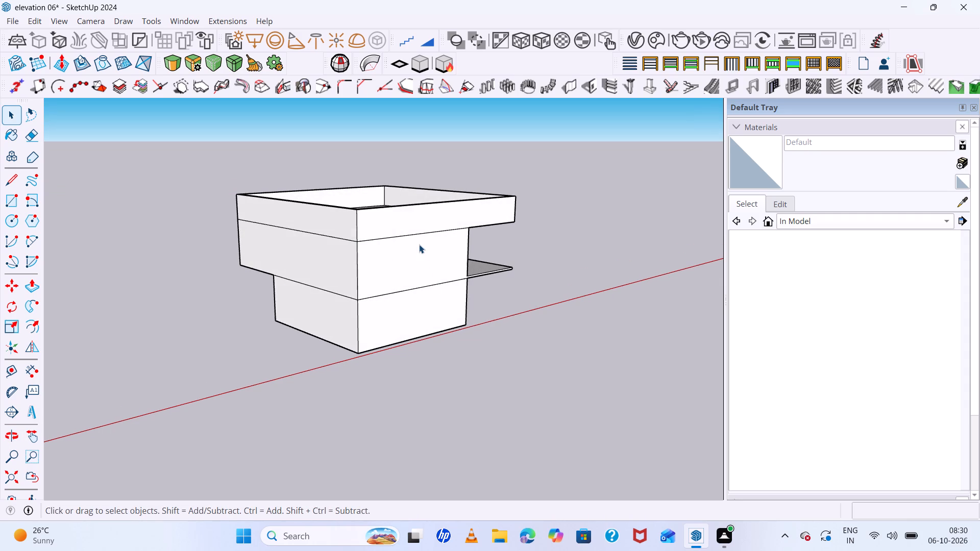
scroll(419, 244, "down", 7)
Examine the parapet's overhang above the corner recess from below, from the front, from the recess corner and from above.
middle_click_drag(469, 259, 339, 151)
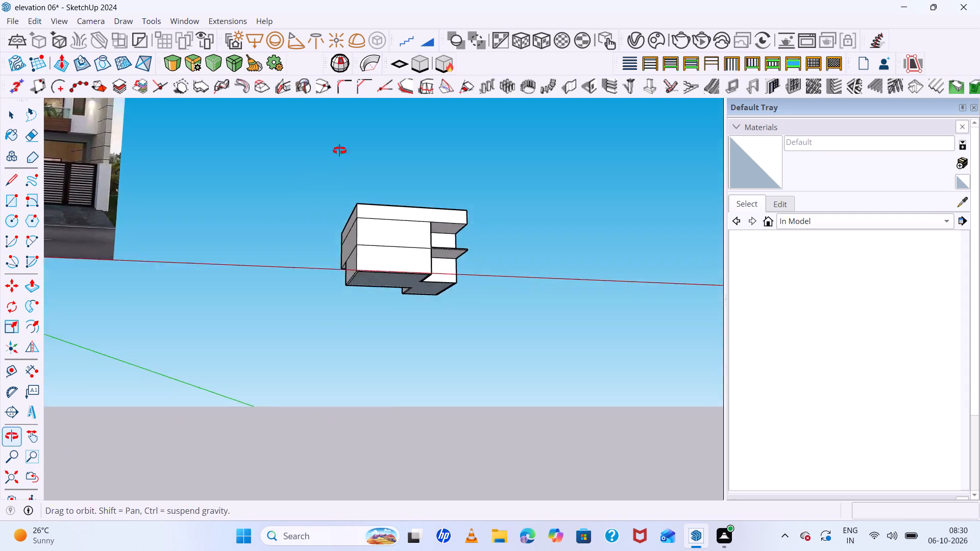
middle_click_drag(339, 151, 349, 104)
scroll(384, 253, "up", 8)
middle_click_drag(424, 203, 418, 278)
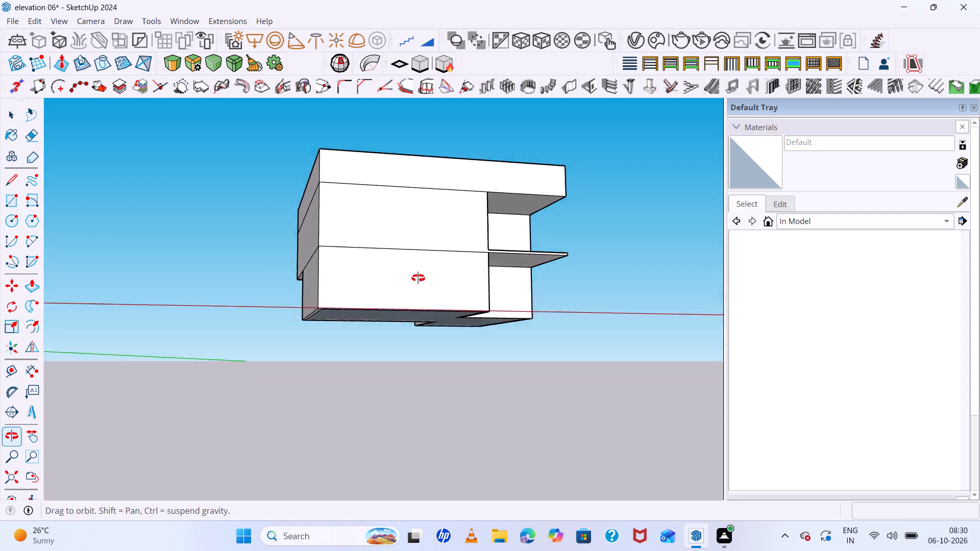
middle_click_drag(418, 278, 412, 315)
scroll(412, 249, "up", 1)
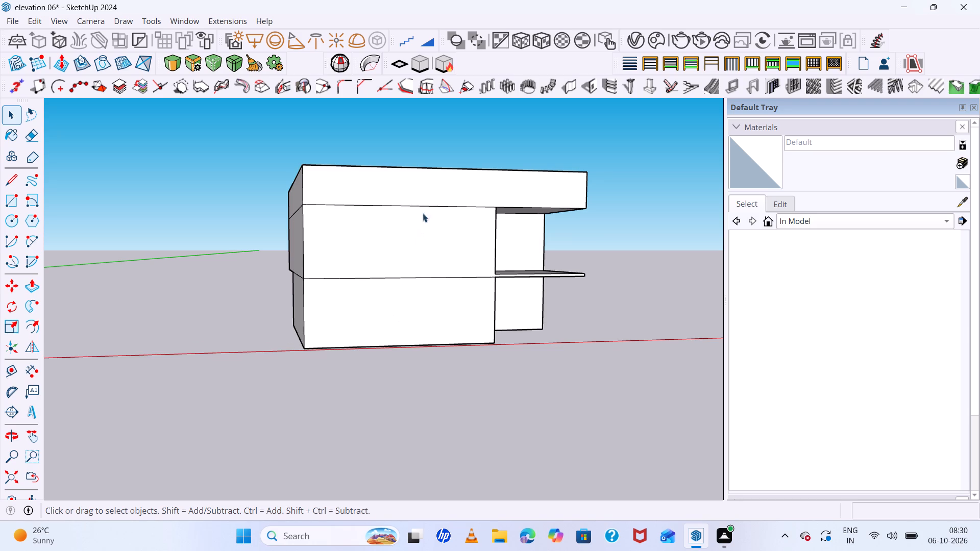
middle_click_drag(428, 192, 320, 210)
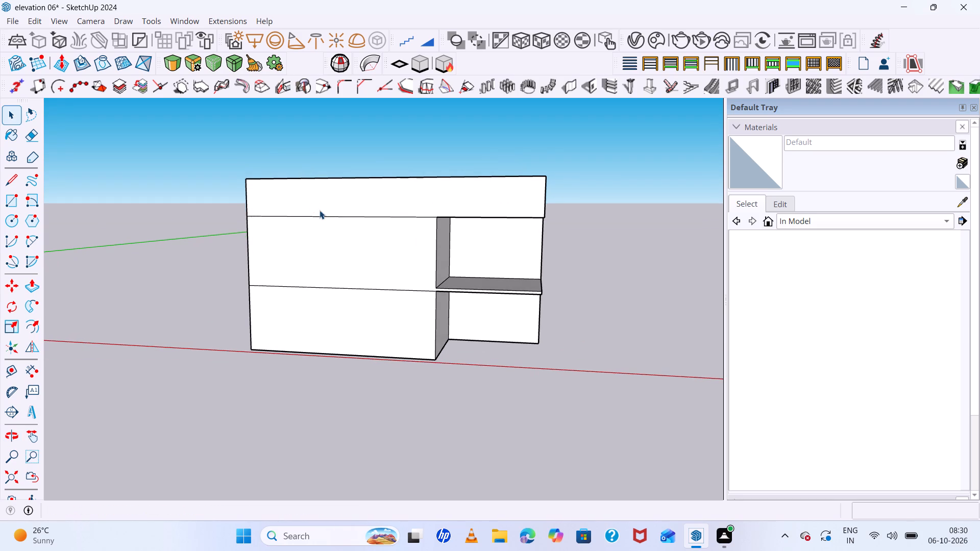
middle_click_drag(518, 239, 321, 235)
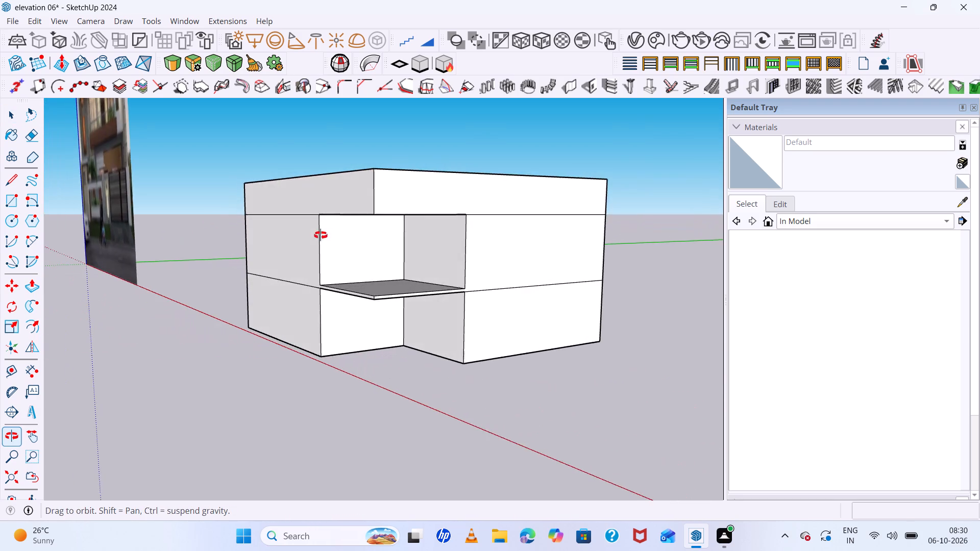
middle_click_drag(321, 235, 429, 246)
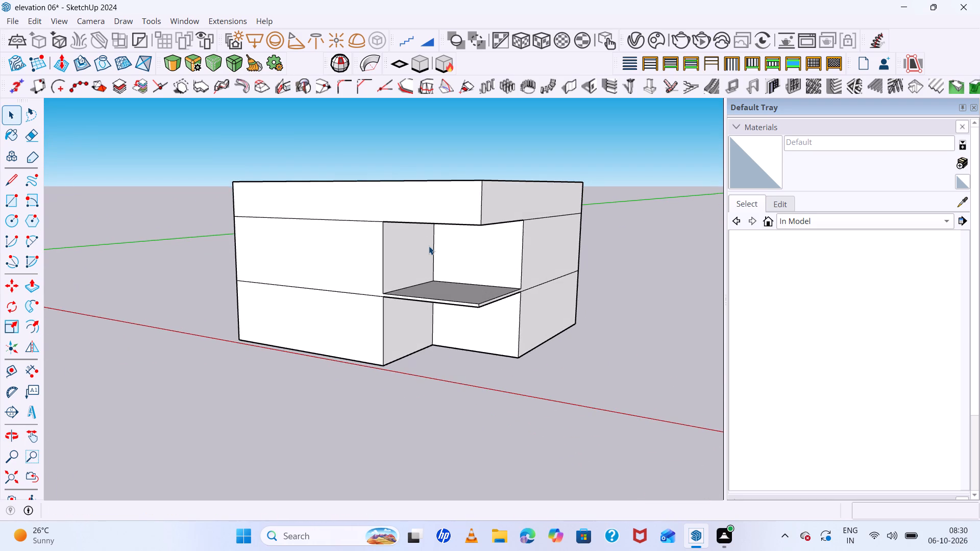
scroll(429, 246, "up", 7)
scroll(429, 246, "down", 8)
scroll(442, 245, "up", 2)
middle_click_drag(444, 245, 546, 282)
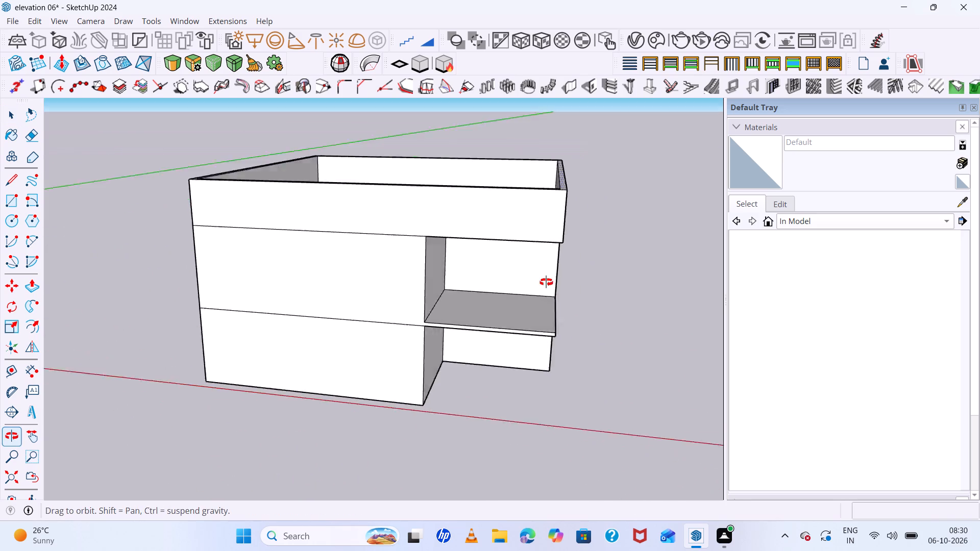
middle_click_drag(546, 282, 601, 302)
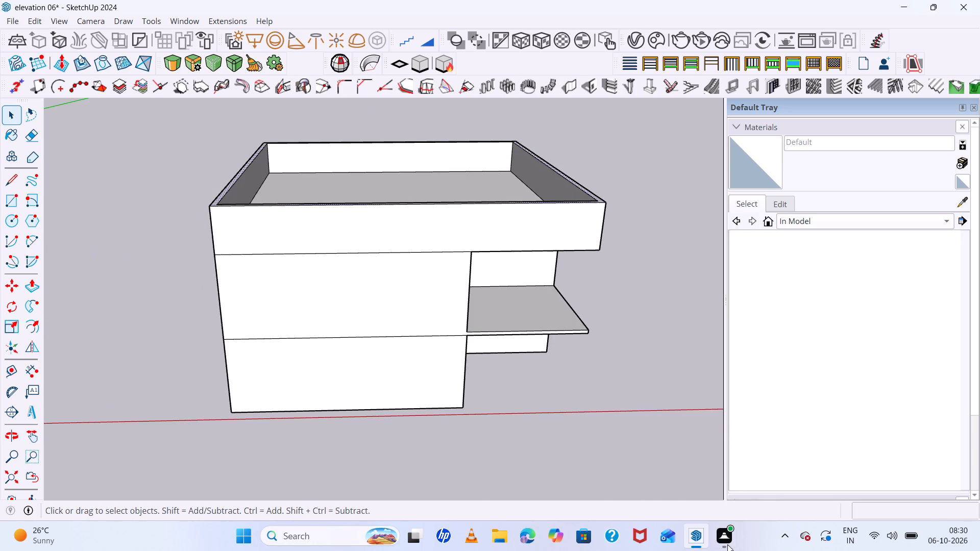
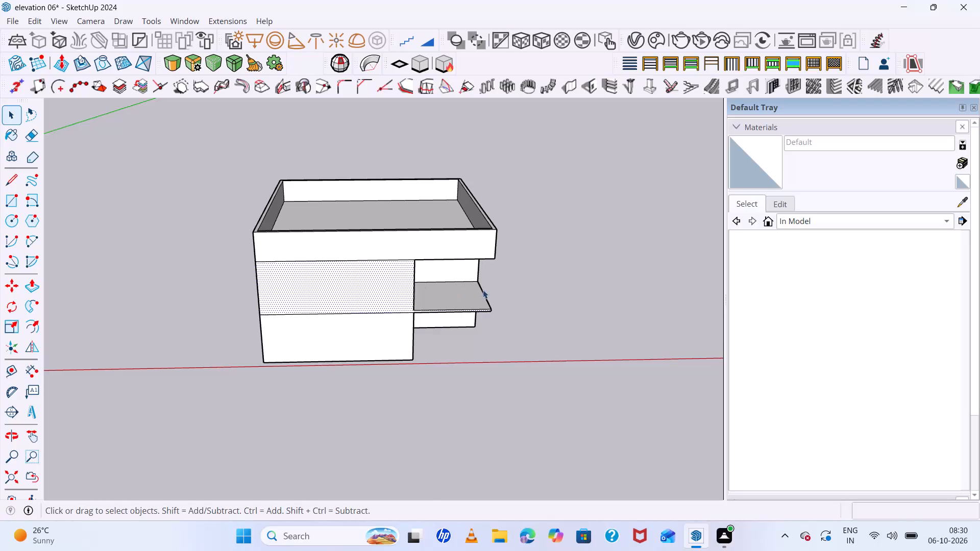
Examine the corner recess and its projecting slab from below, and the parapet and front wall from above.
left_click(567, 278)
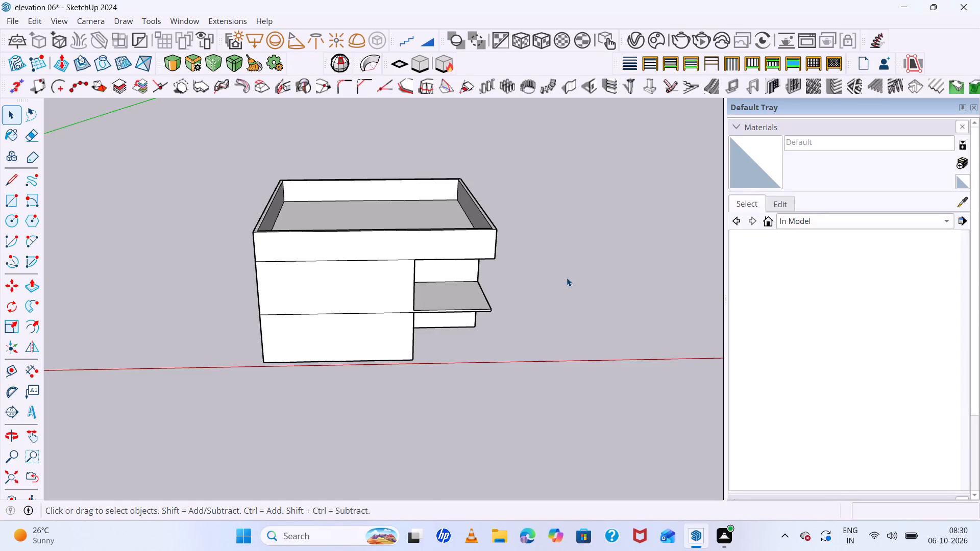
middle_click_drag(552, 279, 413, 221)
scroll(416, 343, "up", 7)
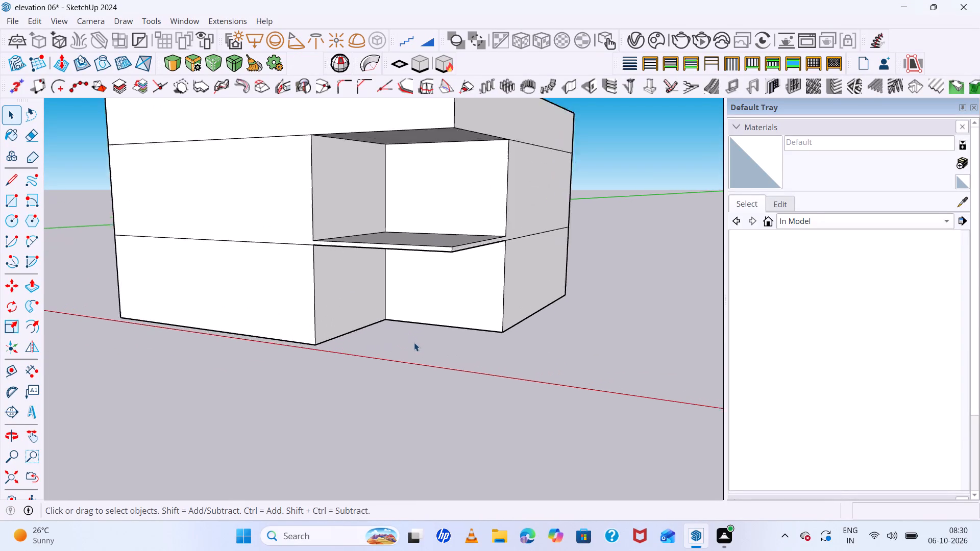
scroll(414, 342, "up", 2)
middle_click_drag(353, 327, 394, 401)
scroll(400, 343, "down", 14)
scroll(438, 349, "up", 7)
middle_click_drag(440, 349, 611, 364)
scroll(330, 294, "up", 1)
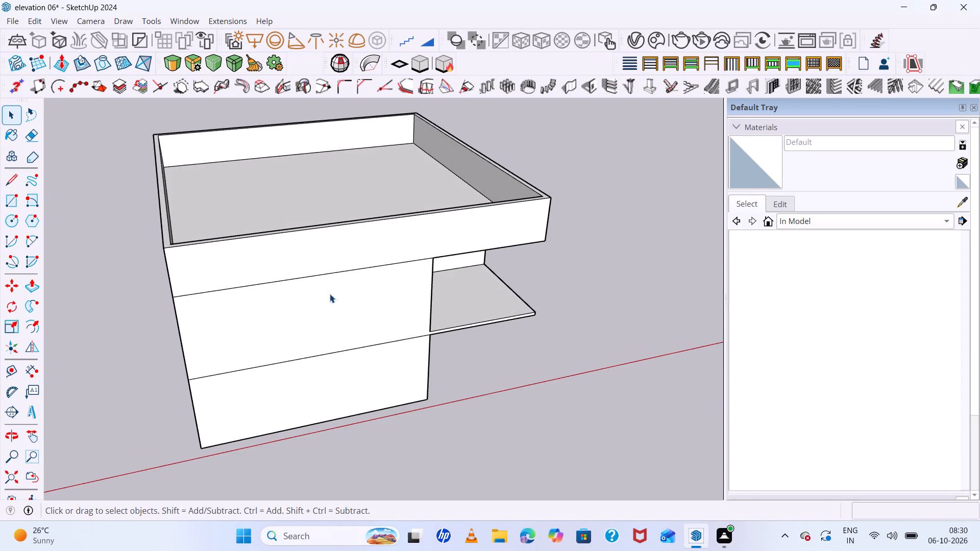
scroll(330, 293, "down", 8)
middle_click_drag(331, 293, 341, 263)
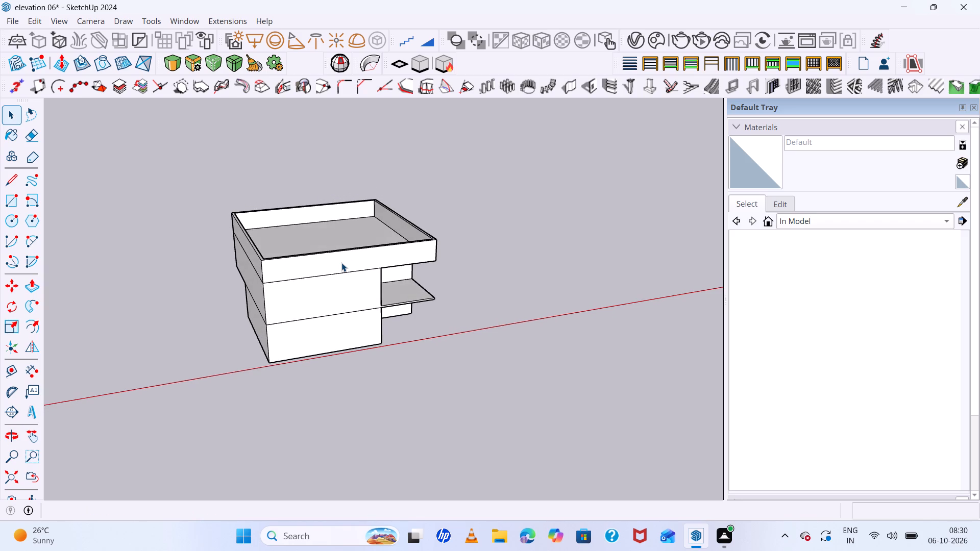
scroll(341, 263, "up", 7)
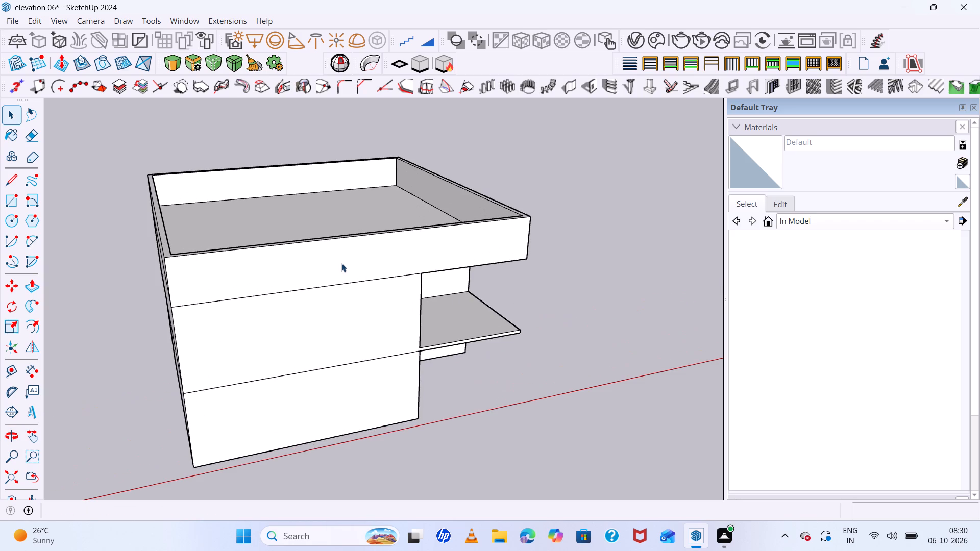
Inspect the parapet and upper-storey faces on the front and side by selecting them in turn, and clear the selection.
left_click(341, 264)
left_click(381, 305)
left_click(333, 259)
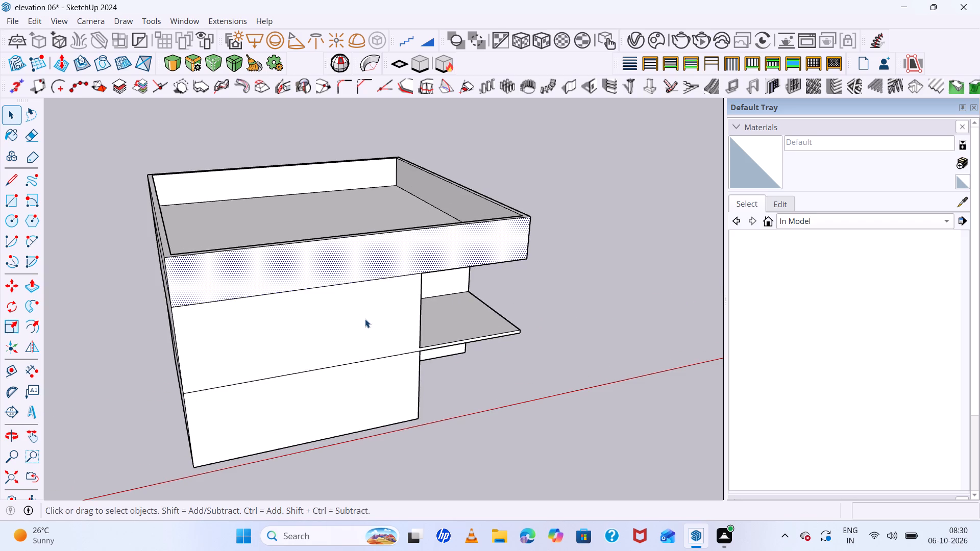
scroll(369, 315, "down", 8)
middle_click_drag(369, 314, 431, 305)
scroll(235, 305, "up", 7)
left_click(357, 289)
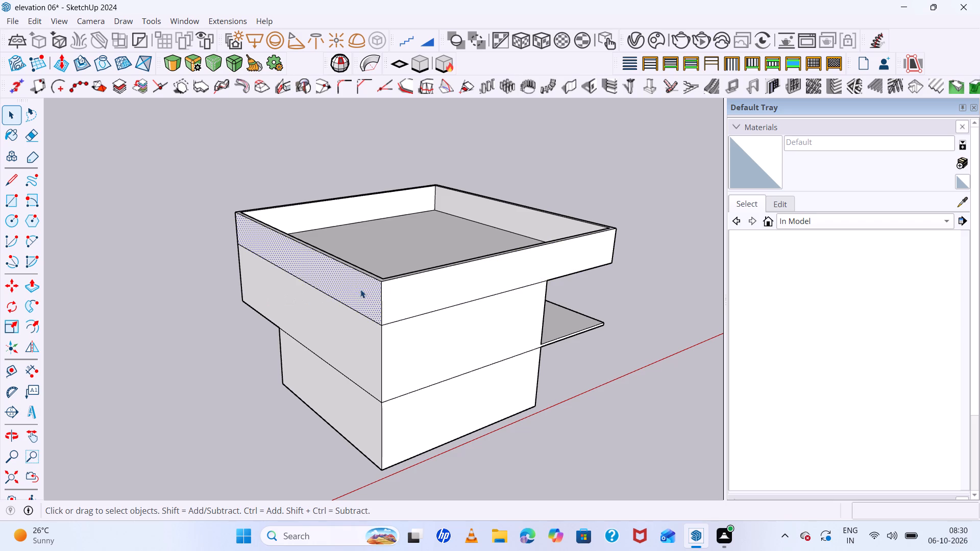
double_click(387, 326)
scroll(381, 317, "up", 4)
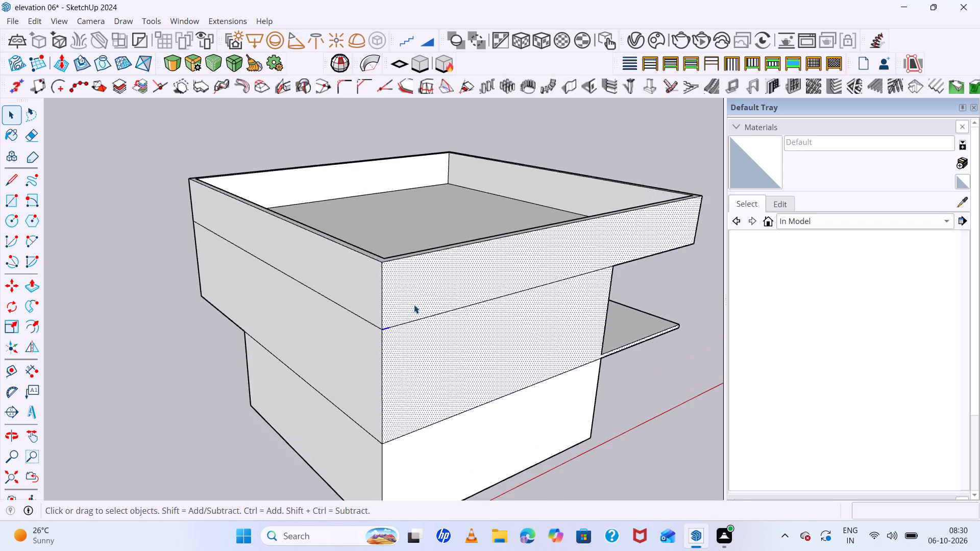
middle_click_drag(414, 305, 262, 280)
scroll(380, 297, "down", 12)
left_click(540, 286)
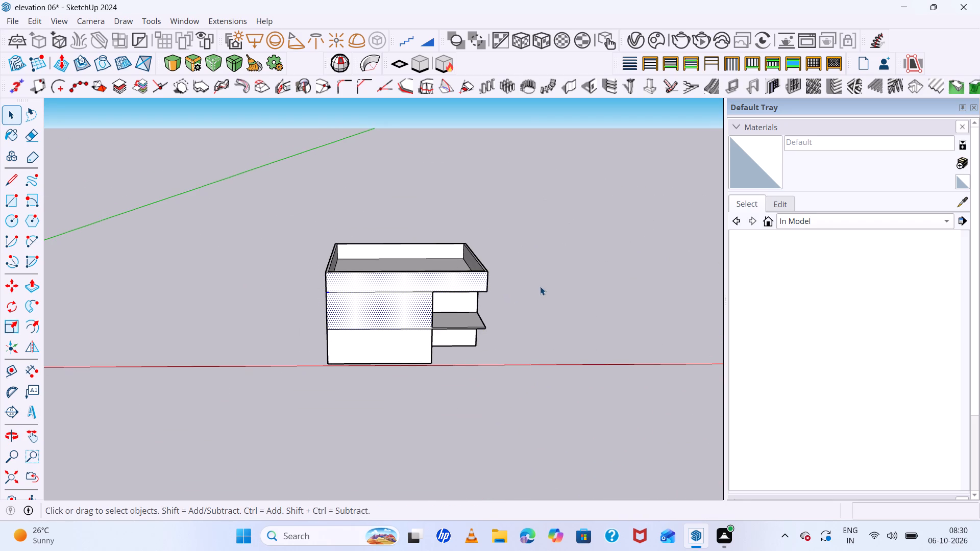
Examine the building's front elevation and the slab in the corner recess from the front, from above and from the recess corner.
scroll(436, 300, "up", 6)
middle_click_drag(422, 302, 422, 288)
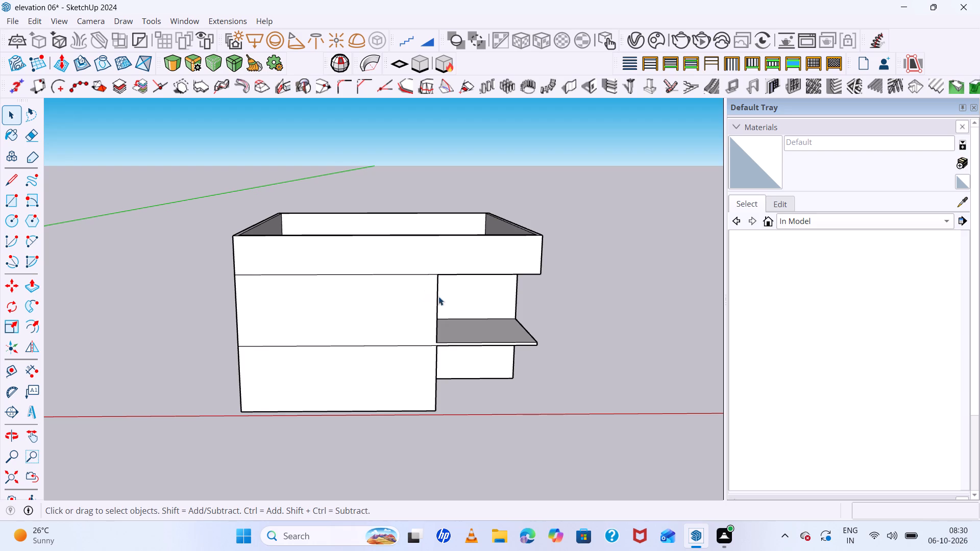
scroll(408, 294, "down", 6)
middle_click_drag(367, 288, 376, 333)
scroll(500, 340, "up", 3)
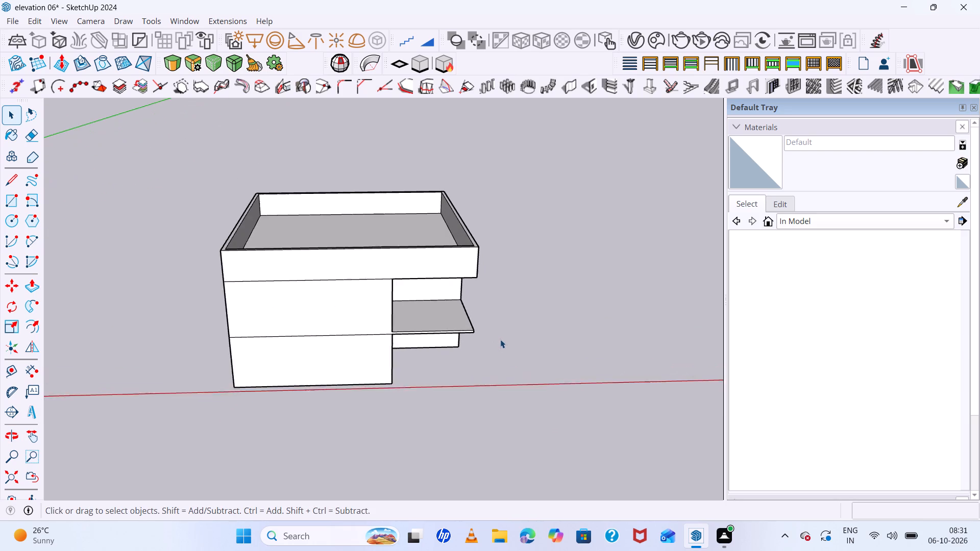
scroll(500, 339, "up", 2)
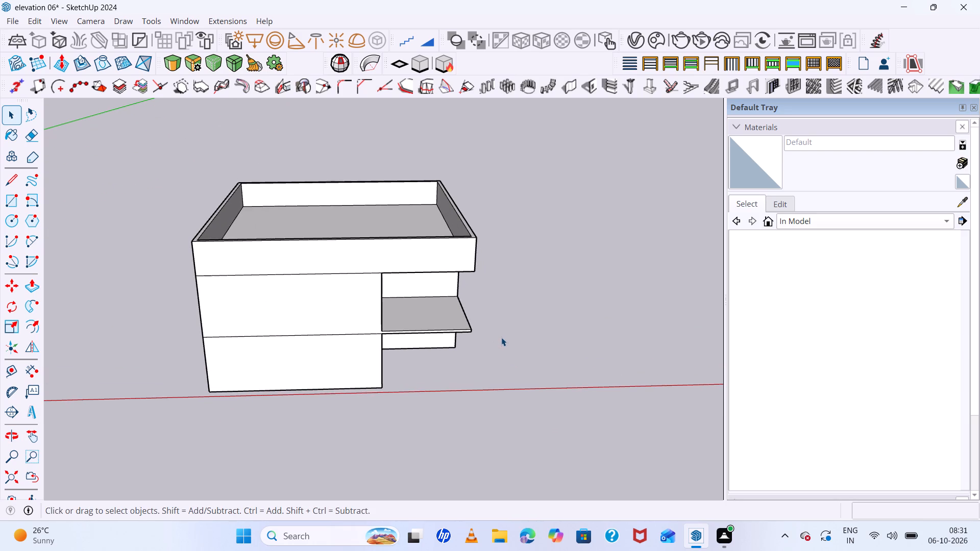
scroll(431, 322, "down", 4)
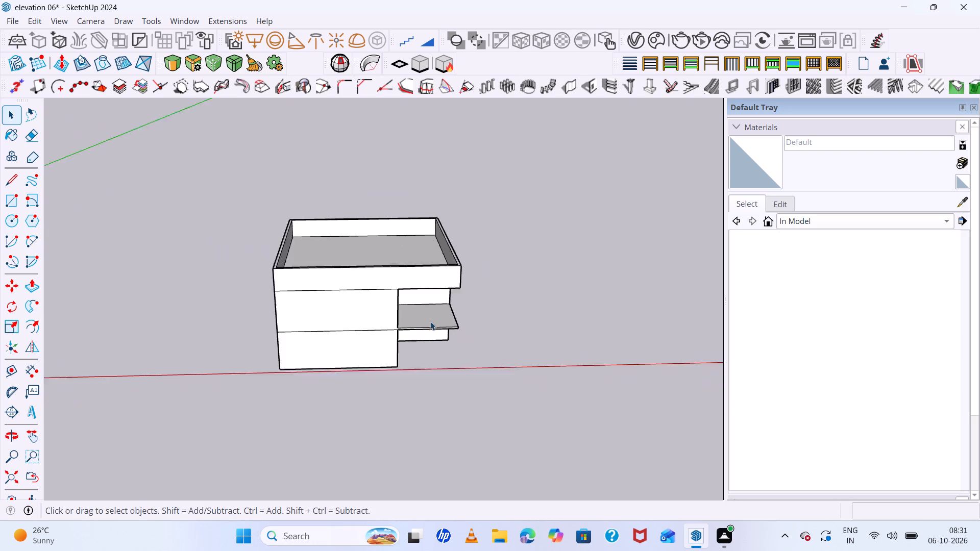
scroll(430, 321, "down", 2)
scroll(430, 321, "up", 6)
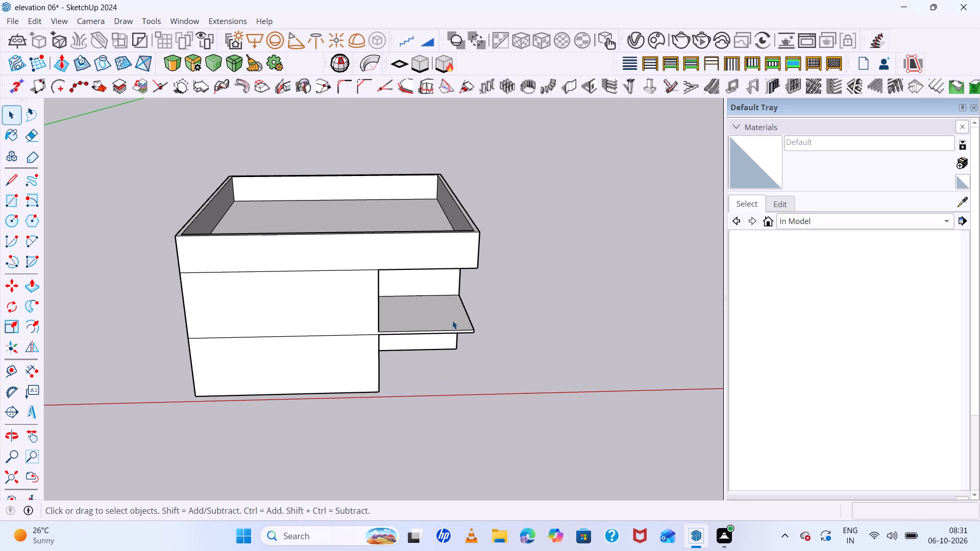
middle_click_drag(385, 262, 378, 262)
scroll(367, 261, "down", 7)
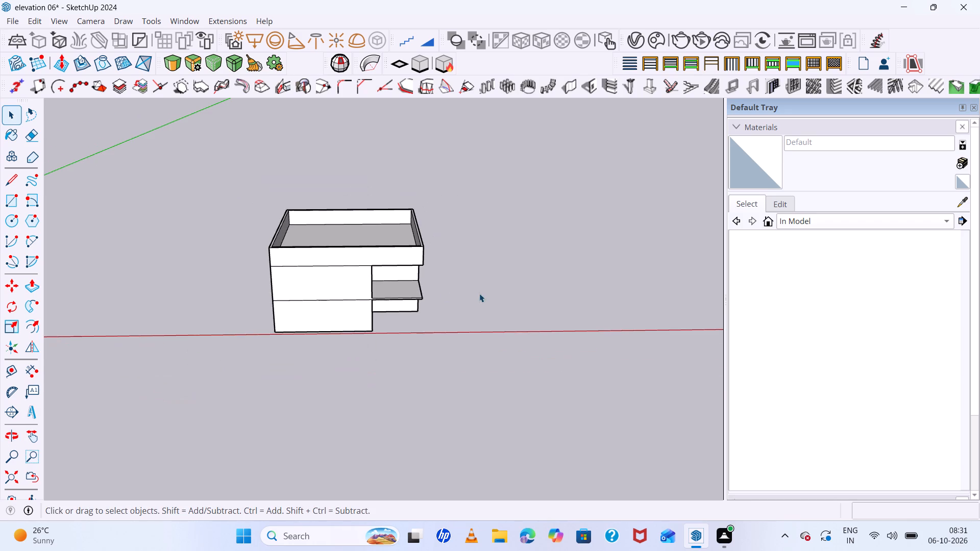
middle_click_drag(401, 296, 328, 266)
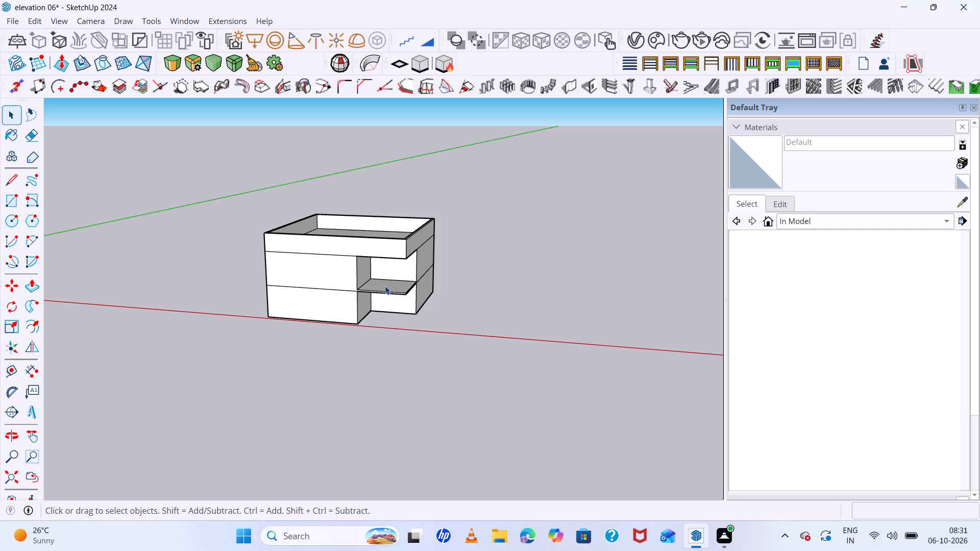
scroll(438, 306, "up", 5)
scroll(416, 295, "down", 1)
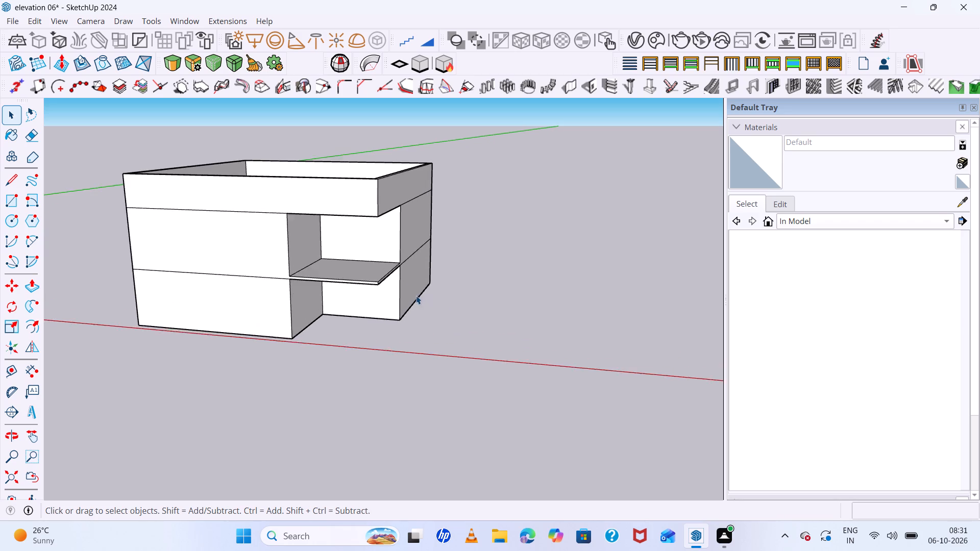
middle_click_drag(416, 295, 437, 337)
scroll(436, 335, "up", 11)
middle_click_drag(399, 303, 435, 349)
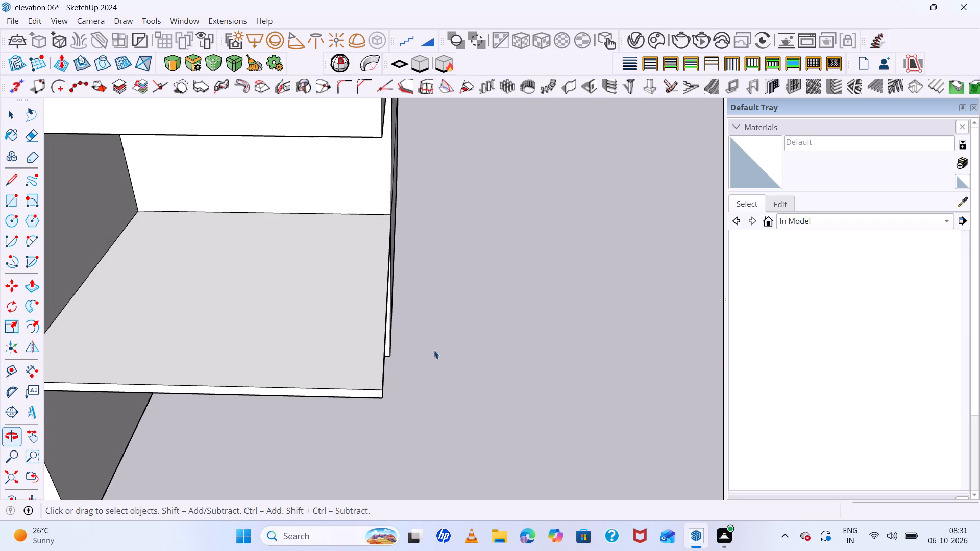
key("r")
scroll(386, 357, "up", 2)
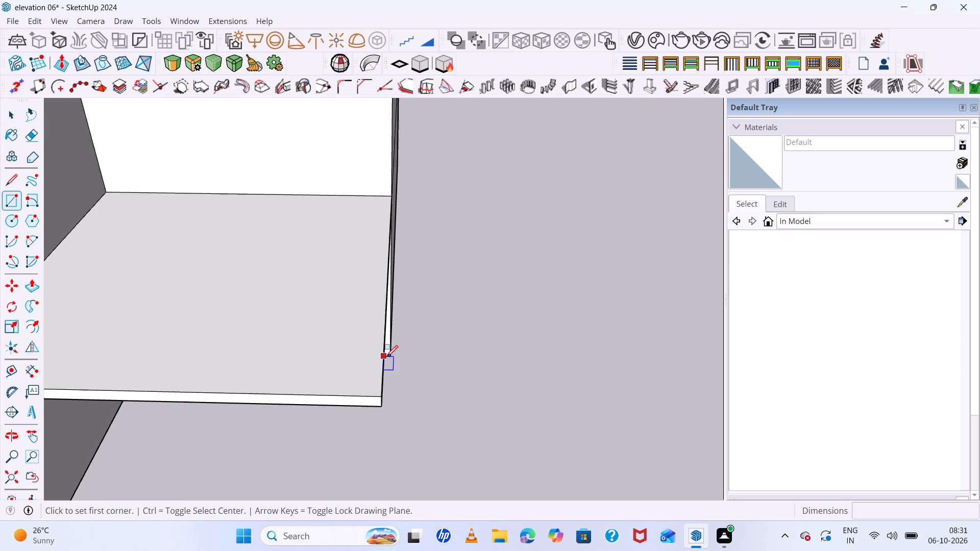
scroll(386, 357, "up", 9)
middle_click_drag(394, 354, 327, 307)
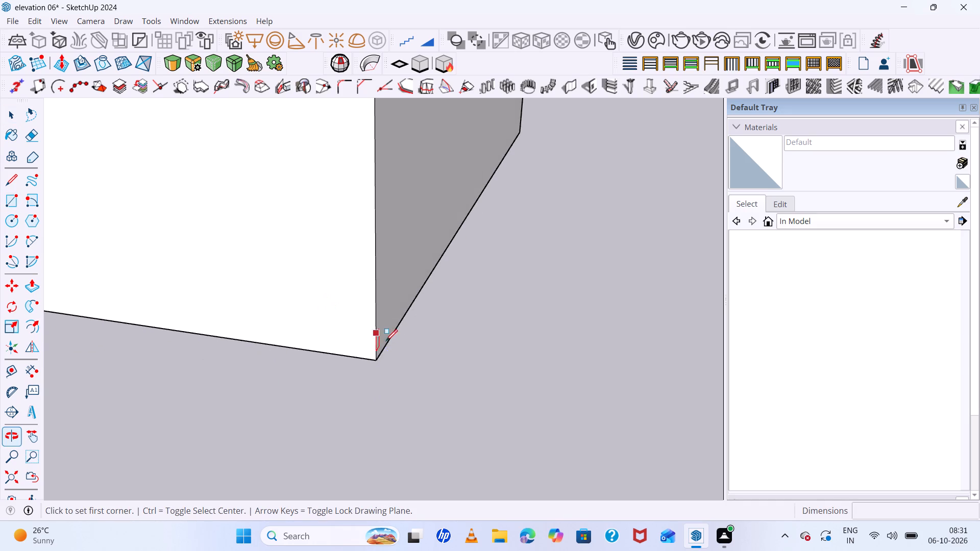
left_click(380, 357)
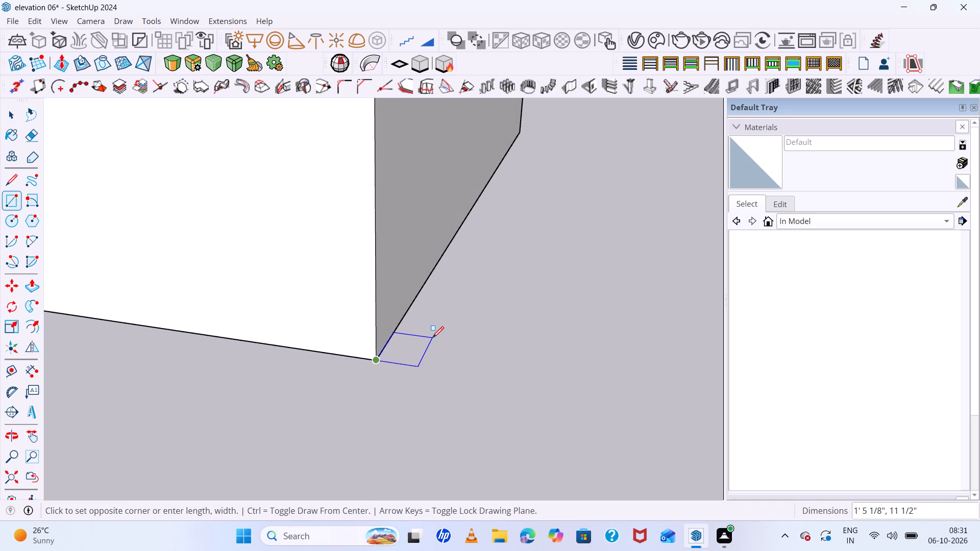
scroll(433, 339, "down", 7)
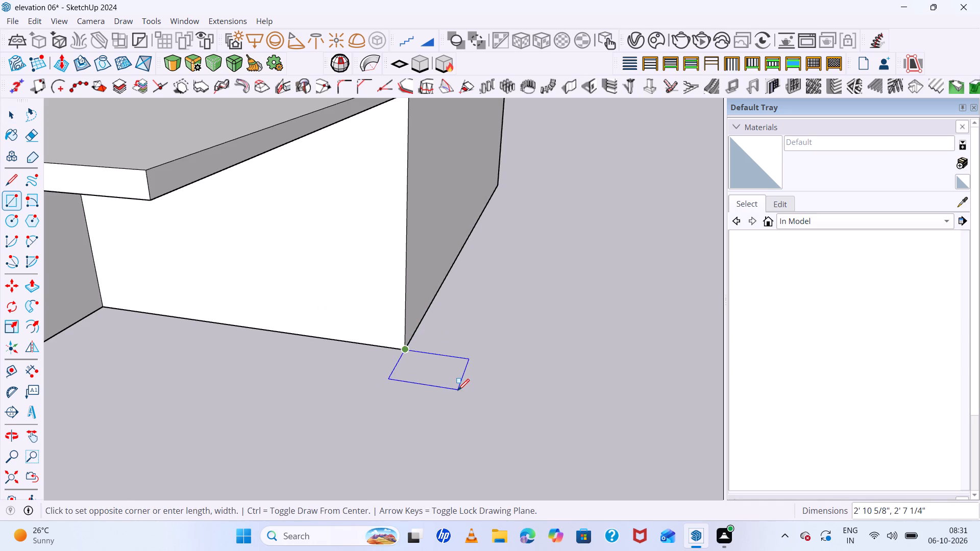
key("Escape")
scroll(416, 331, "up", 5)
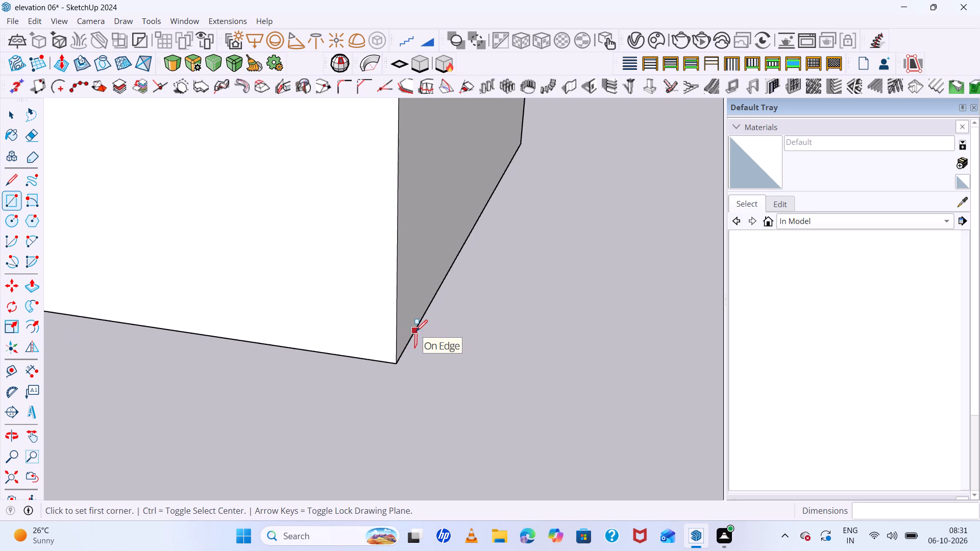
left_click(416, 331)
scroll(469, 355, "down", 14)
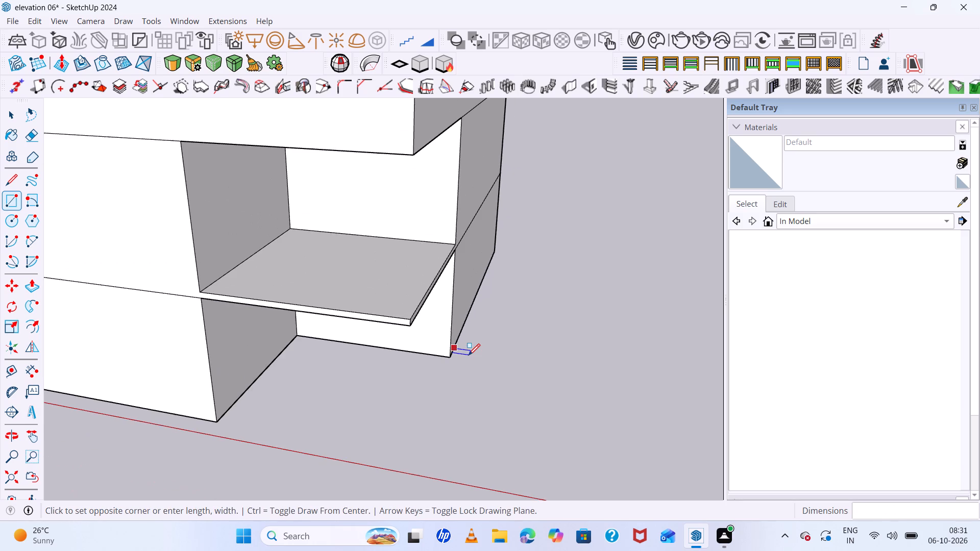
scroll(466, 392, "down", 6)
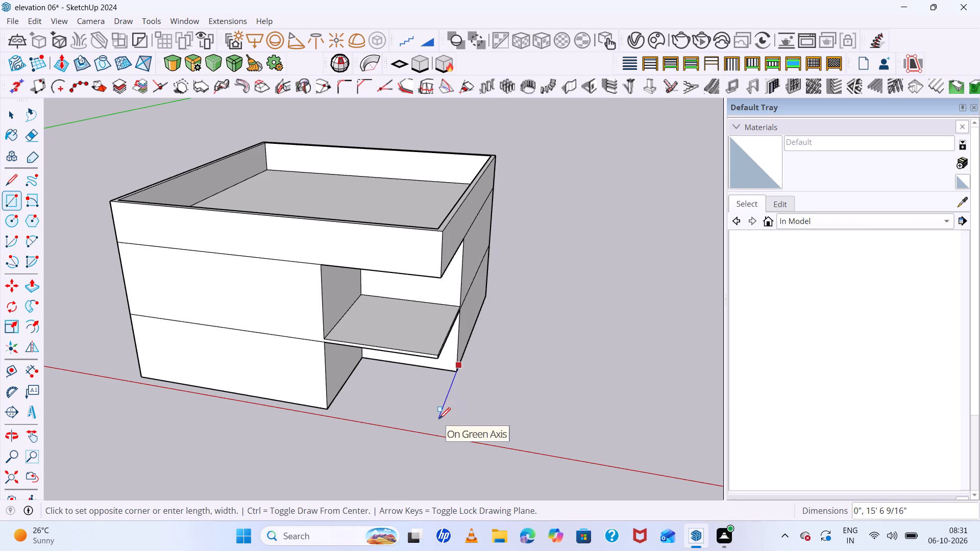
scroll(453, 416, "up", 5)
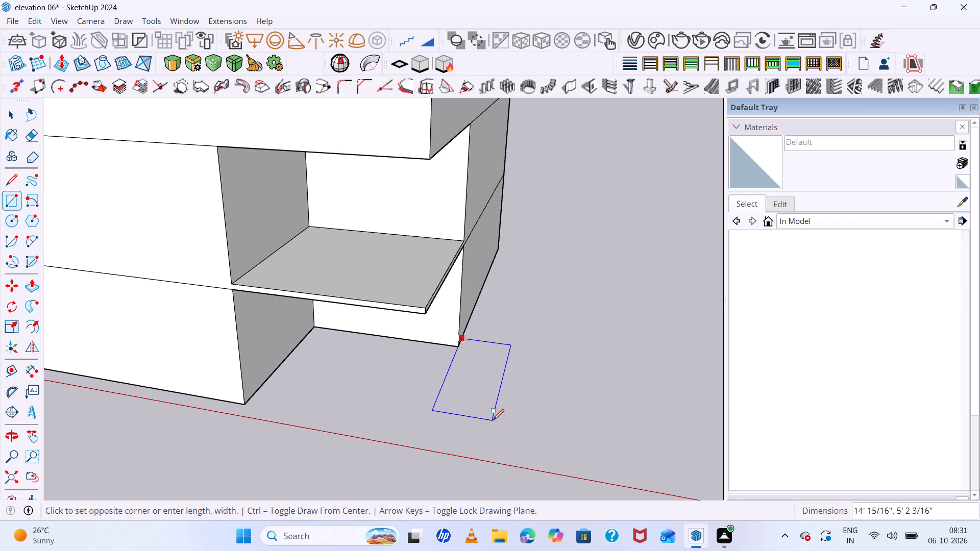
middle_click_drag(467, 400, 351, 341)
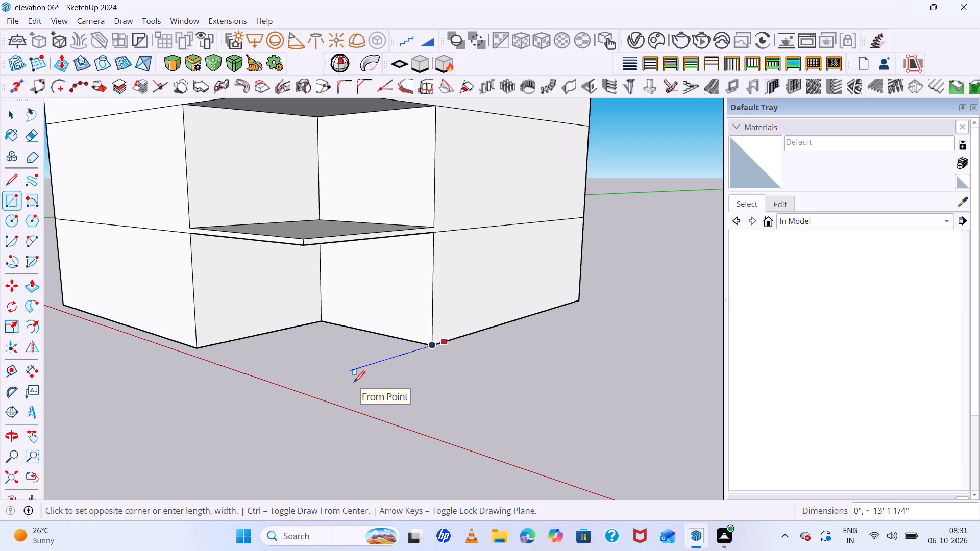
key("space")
Place a guide parallel to the recessed wall's base edge, 16' forward, through the front wall's base corner at the recess.
scroll(444, 316, "down", 8)
middle_click_drag(414, 319, 422, 413)
scroll(353, 376, "up", 4)
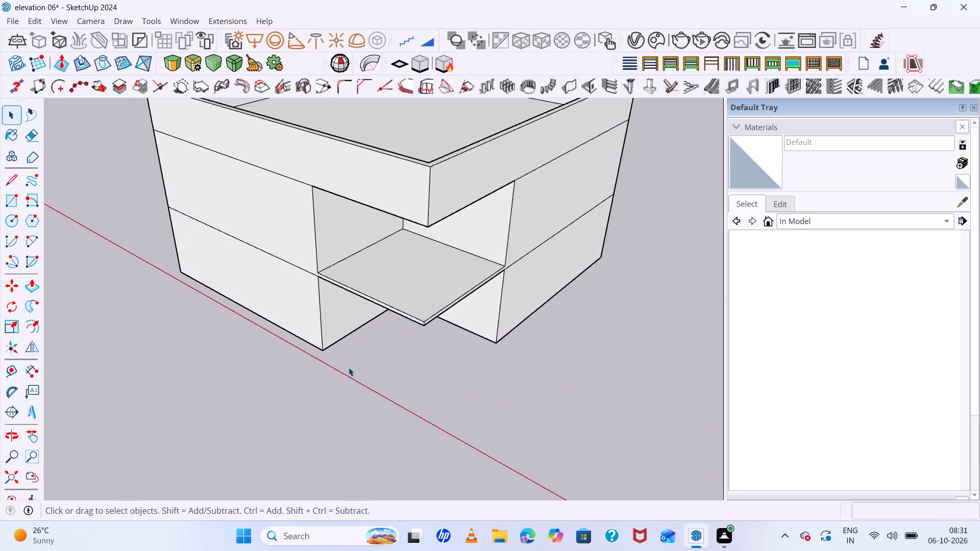
scroll(349, 367, "up", 2)
key("t")
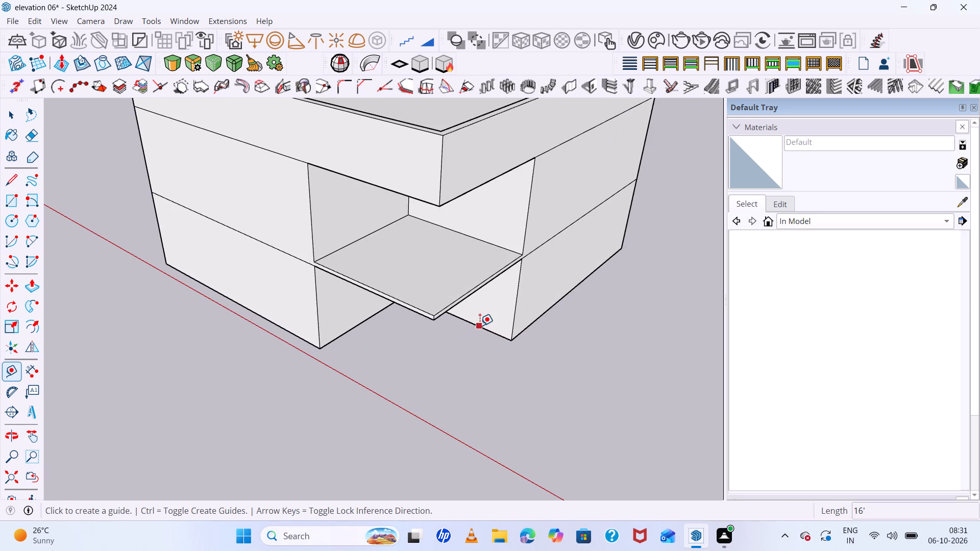
left_click(480, 325)
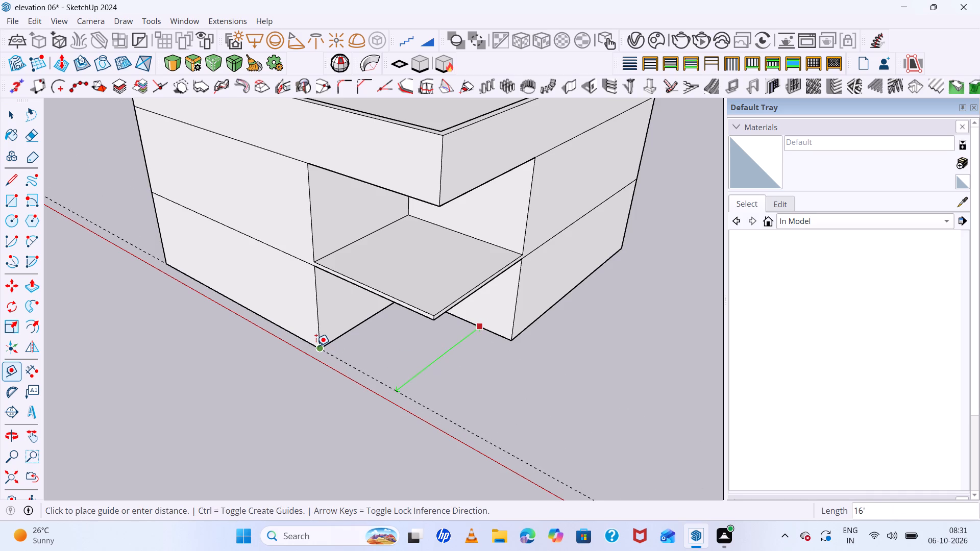
left_click(316, 346)
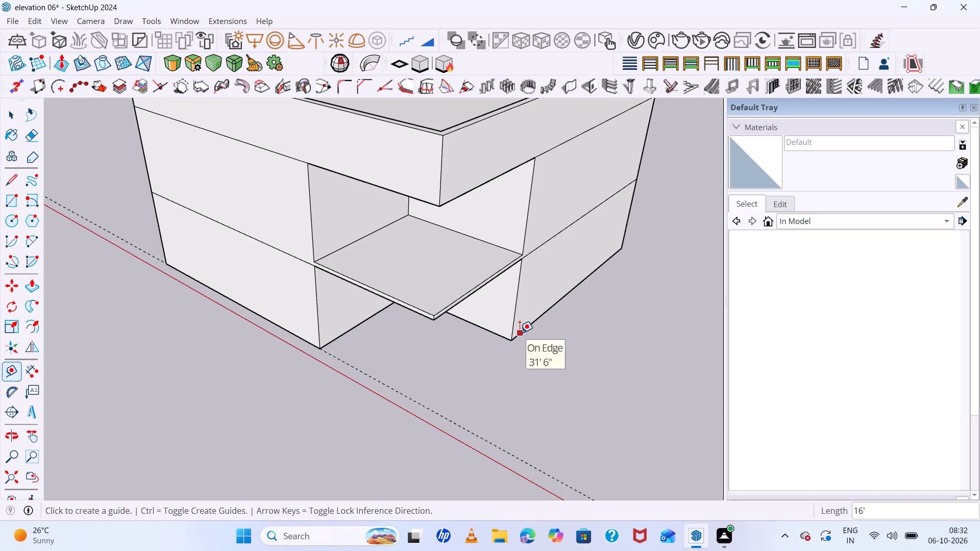
Place a guide parallel to the side wall's base edge beside the recess, about 1' 11" outside it.
left_click(520, 333)
left_click(531, 345)
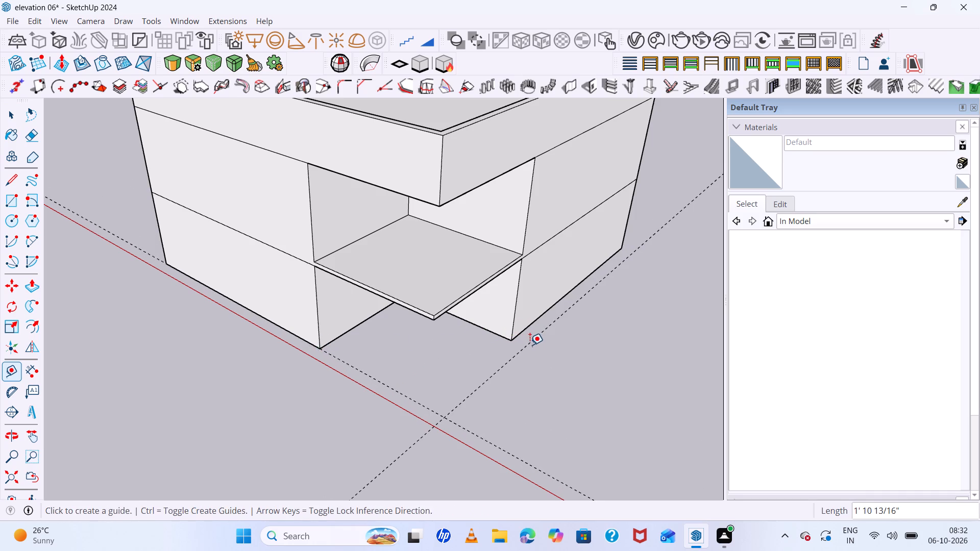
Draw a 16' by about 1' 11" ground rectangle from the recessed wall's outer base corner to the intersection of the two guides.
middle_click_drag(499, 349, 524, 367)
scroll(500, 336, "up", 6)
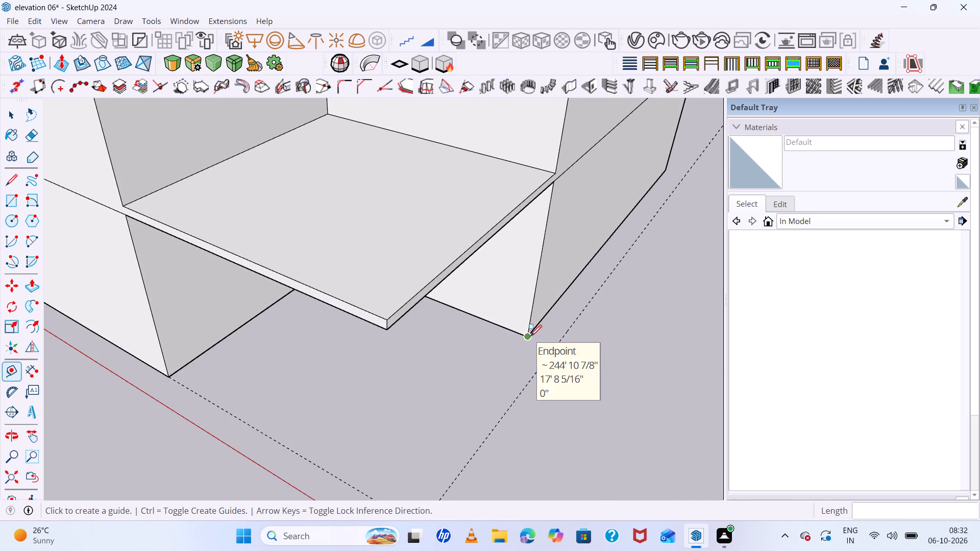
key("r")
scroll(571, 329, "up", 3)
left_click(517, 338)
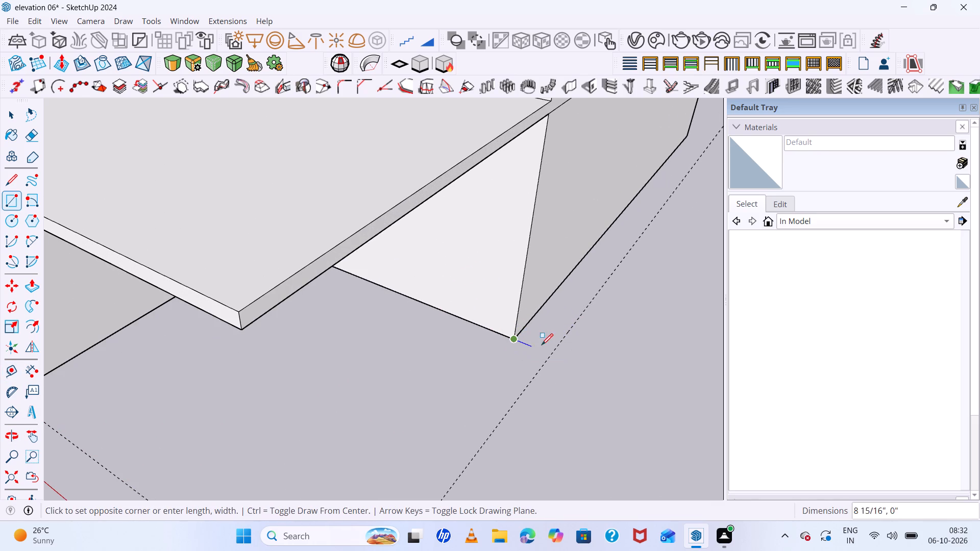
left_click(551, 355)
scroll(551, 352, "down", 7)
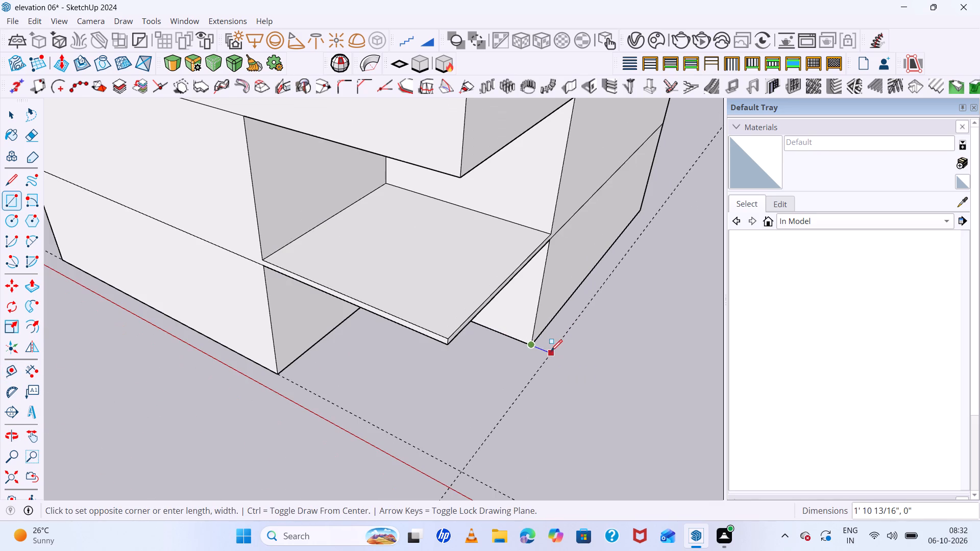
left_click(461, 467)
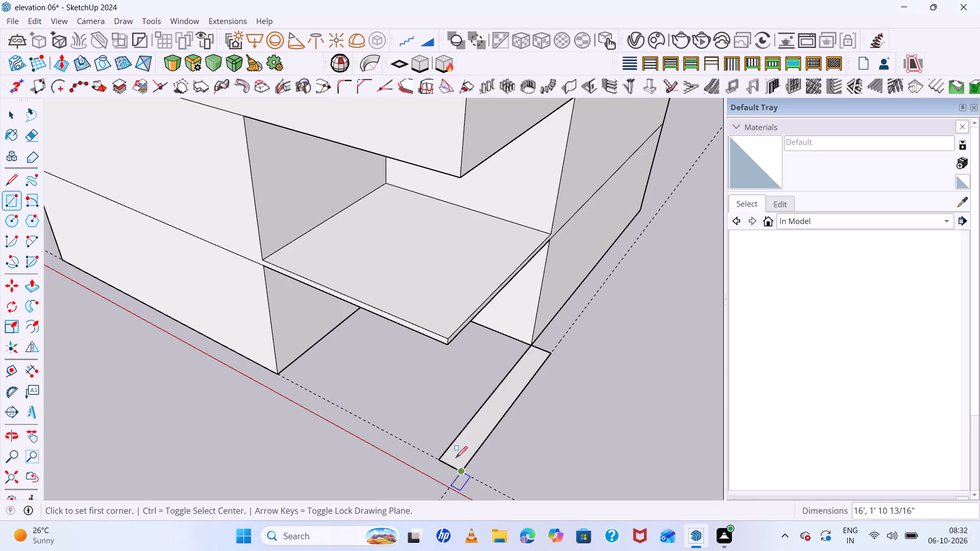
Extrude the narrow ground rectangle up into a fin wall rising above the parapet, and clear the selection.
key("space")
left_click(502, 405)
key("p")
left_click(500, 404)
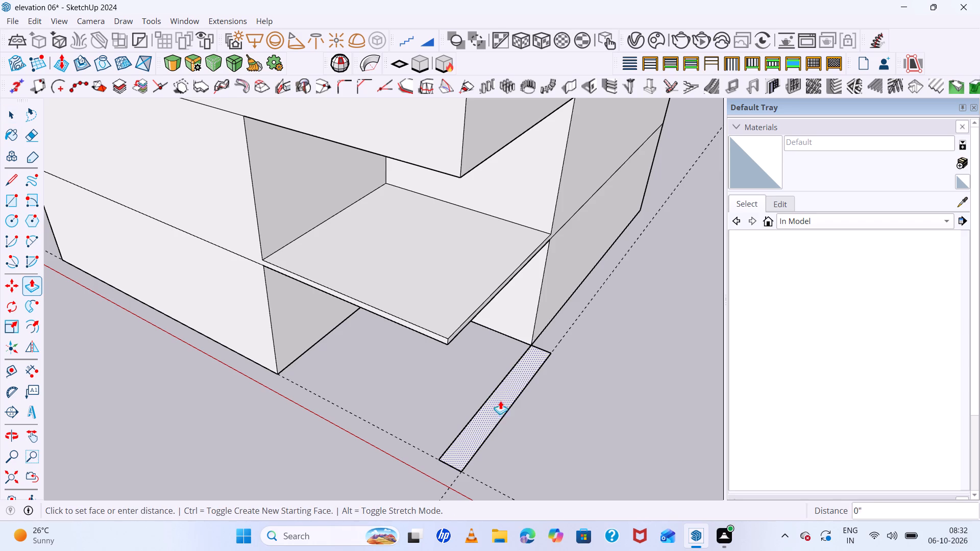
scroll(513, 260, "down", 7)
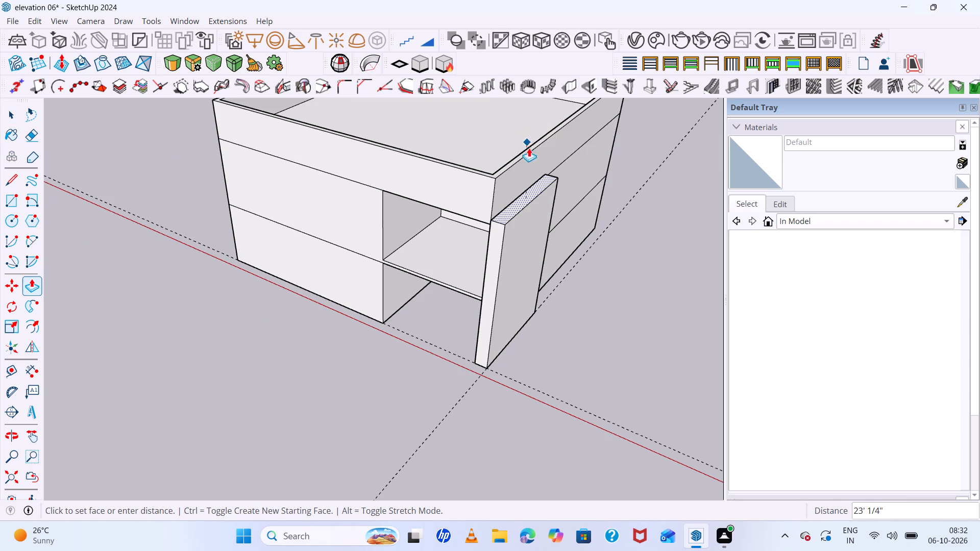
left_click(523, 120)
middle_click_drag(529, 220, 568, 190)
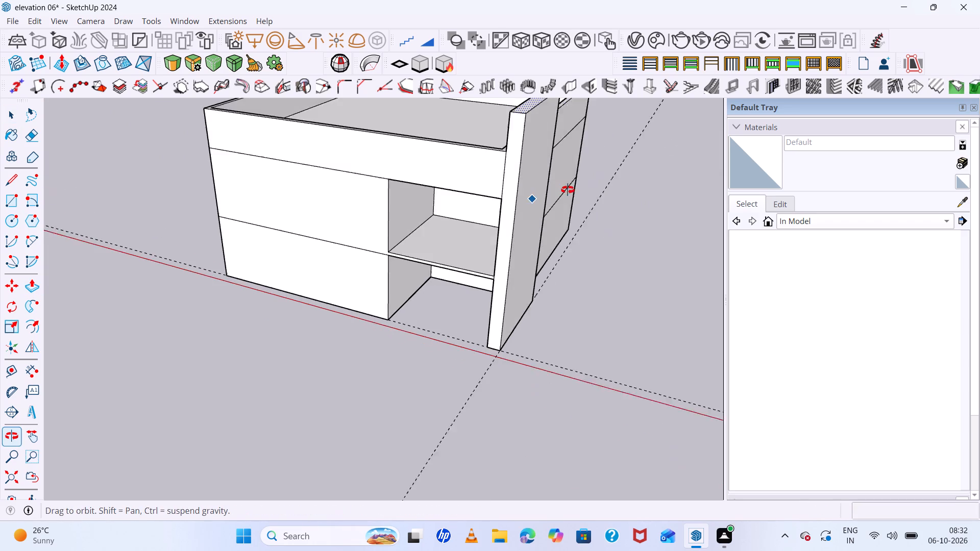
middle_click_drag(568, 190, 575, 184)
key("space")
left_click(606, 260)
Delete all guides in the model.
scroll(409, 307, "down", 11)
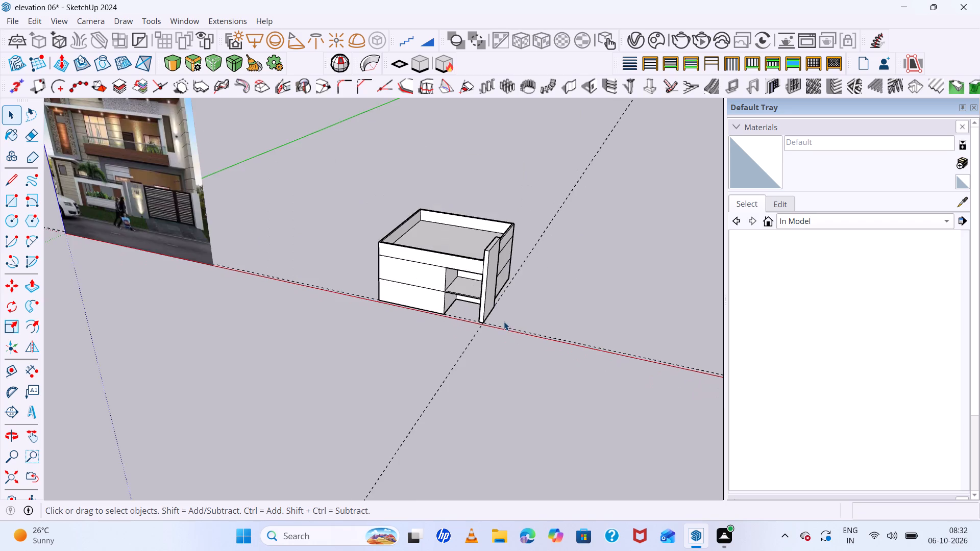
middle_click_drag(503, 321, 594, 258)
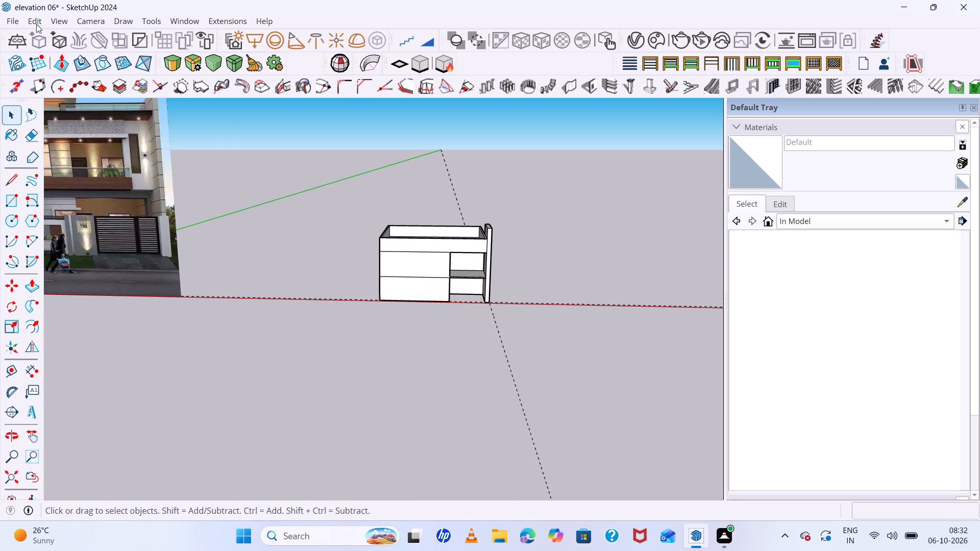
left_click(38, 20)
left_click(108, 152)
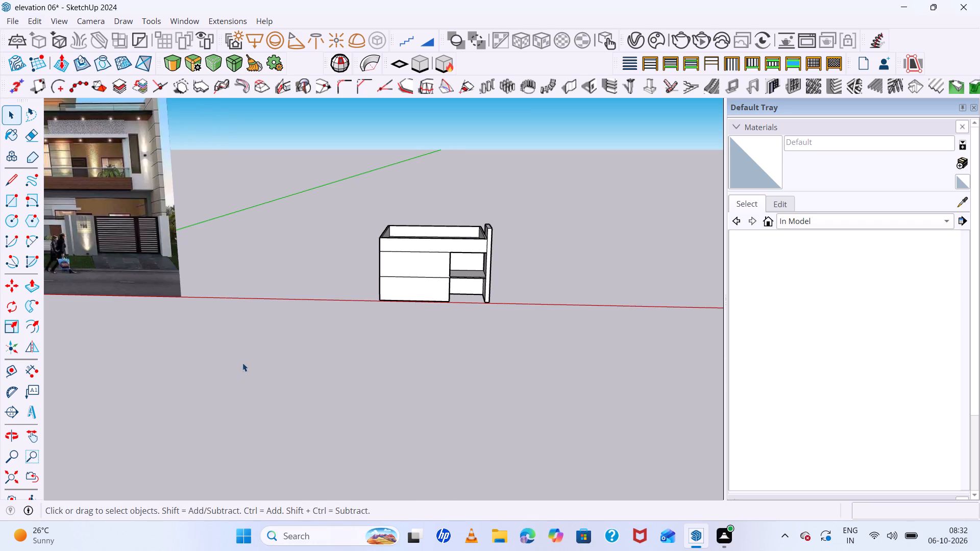
Examine the building with its new fin wall, corner recess and roof parapet from the front and from above.
middle_click_drag(512, 237, 439, 255)
scroll(456, 293, "up", 8)
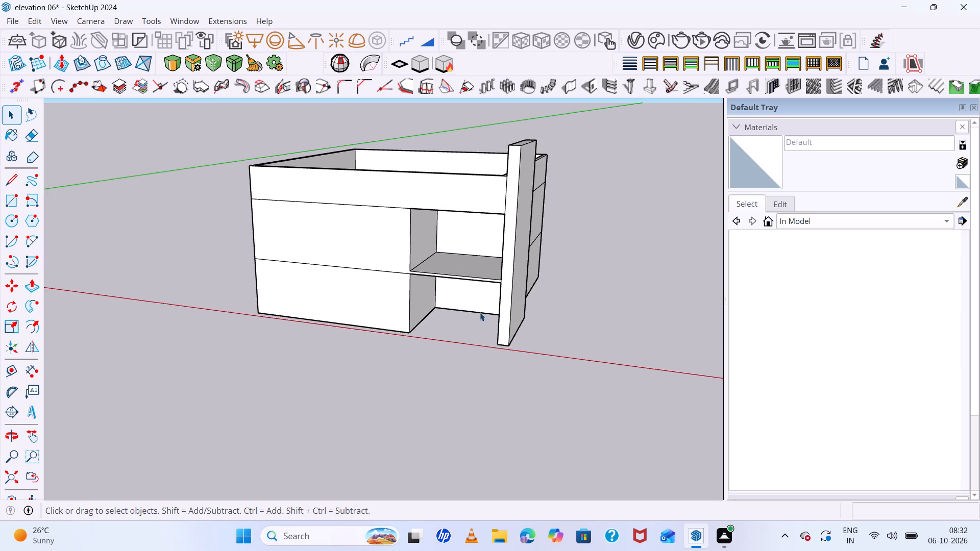
scroll(480, 314, "down", 1)
middle_click_drag(506, 232, 516, 205)
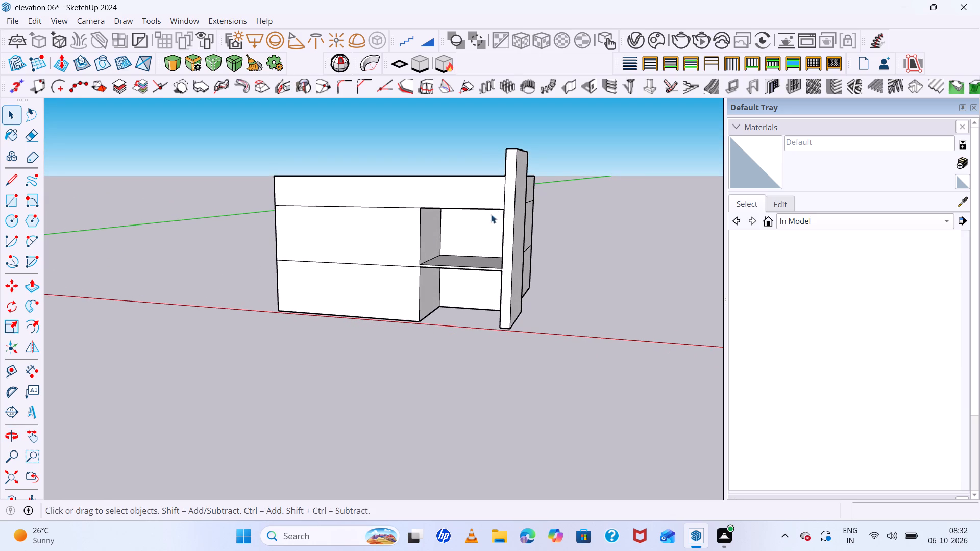
scroll(427, 247, "down", 2)
scroll(446, 239, "up", 2)
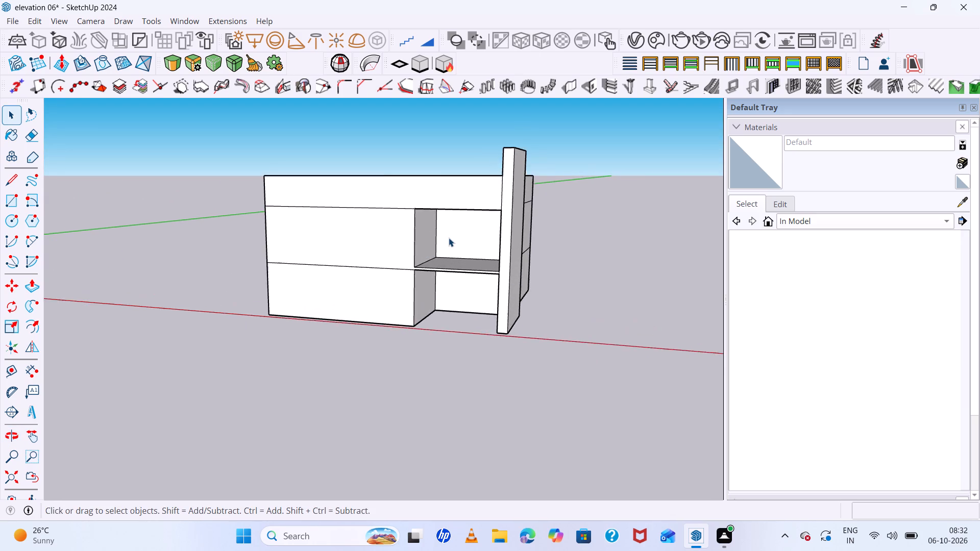
scroll(449, 238, "up", 1)
scroll(480, 223, "down", 1)
middle_click_drag(481, 221, 526, 268)
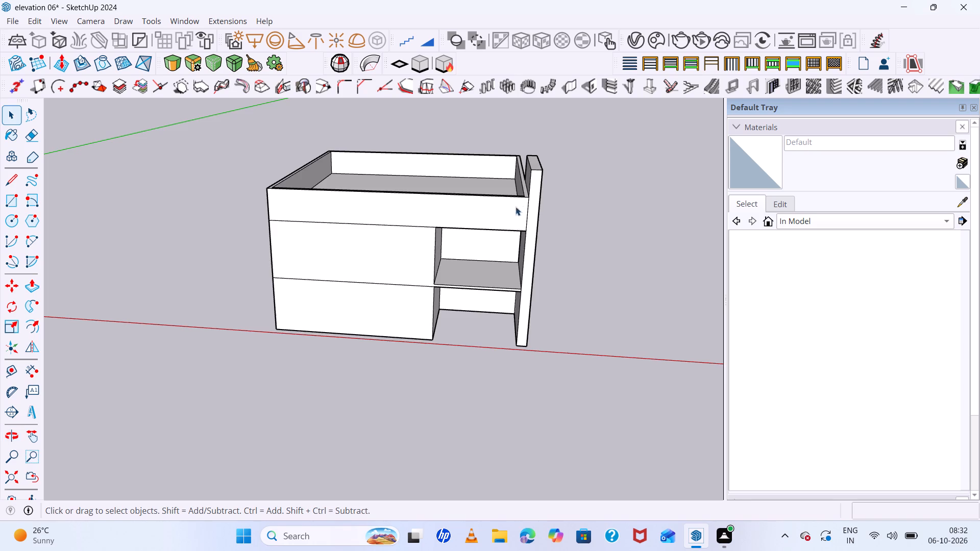
scroll(520, 184, "up", 8)
middle_click_drag(592, 206, 618, 215)
scroll(492, 204, "down", 8)
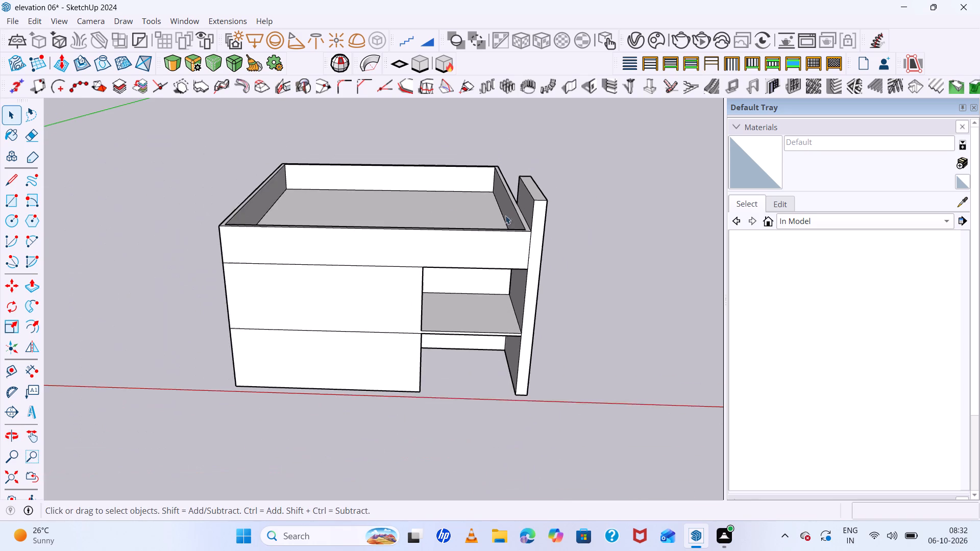
scroll(431, 223, "up", 1)
scroll(489, 196, "up", 8)
scroll(481, 197, "down", 3)
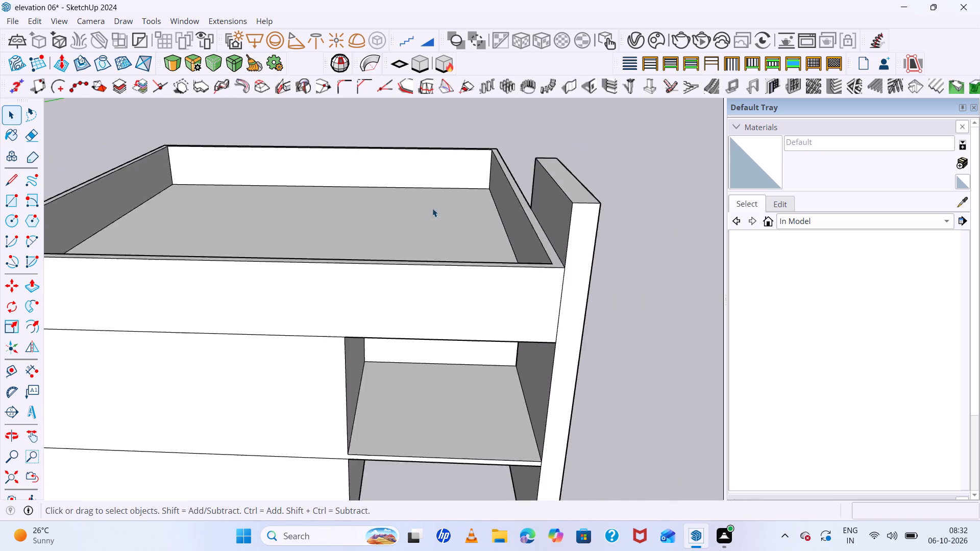
scroll(432, 208, "down", 4)
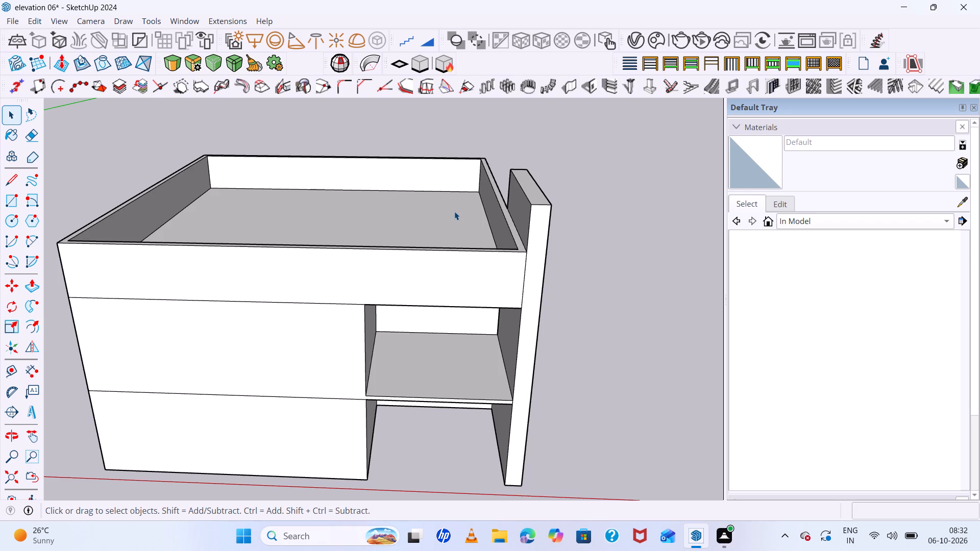
scroll(482, 183, "up", 1)
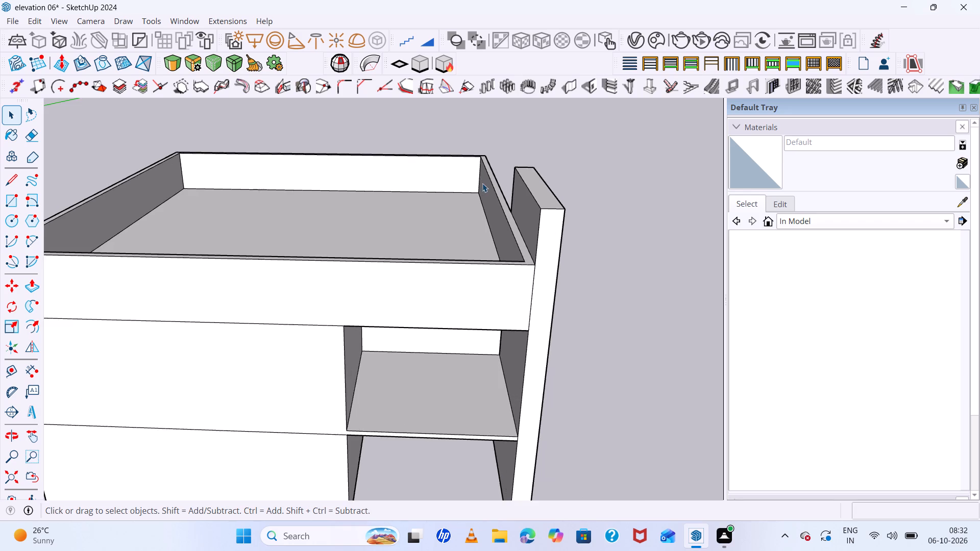
middle_click_drag(483, 184, 508, 241)
scroll(475, 169, "down", 7)
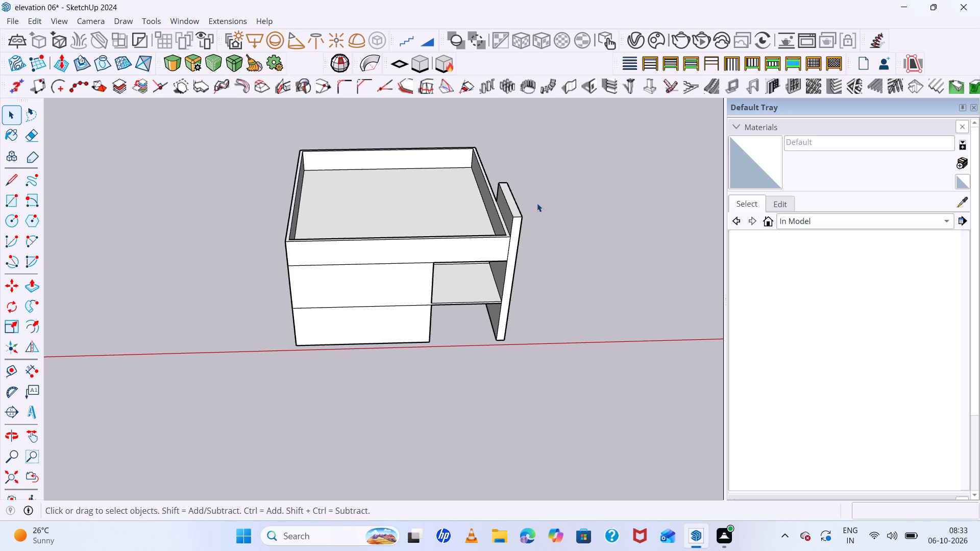
middle_click(448, 187)
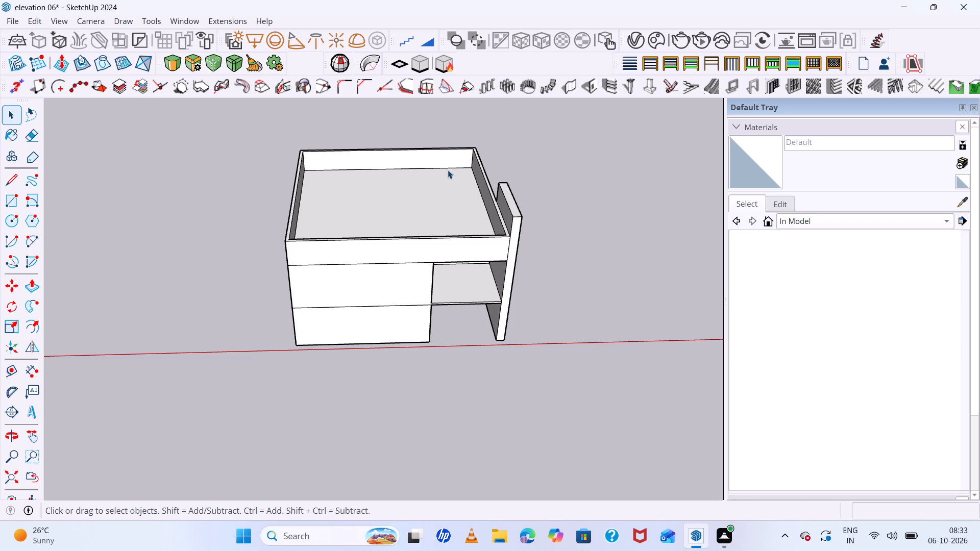
scroll(388, 139, "up", 1)
scroll(388, 134, "down", 3)
middle_click_drag(395, 142, 408, 182)
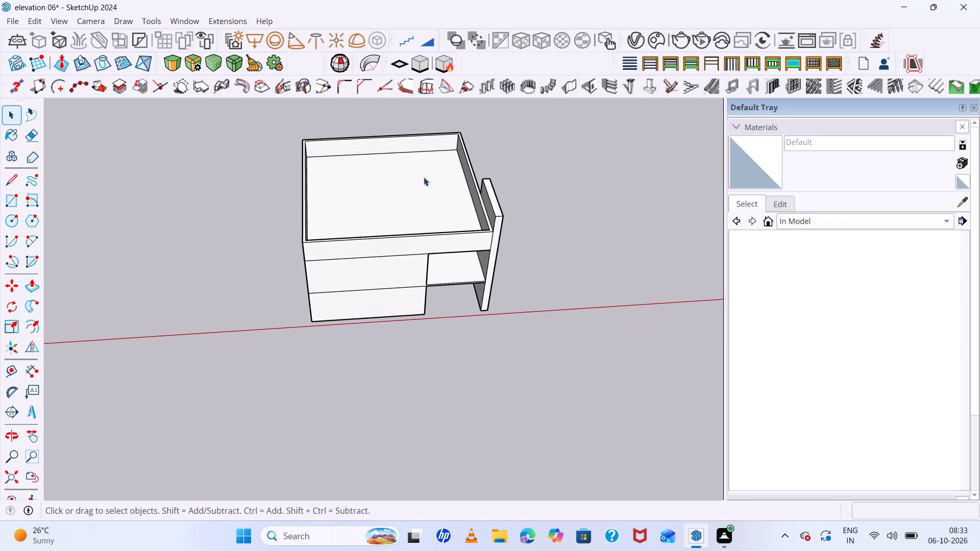
Undo the guide deletion, the fin wall and its rectangle, both guides, and the roof parapet with its inset outline.
key("ctrl+z")
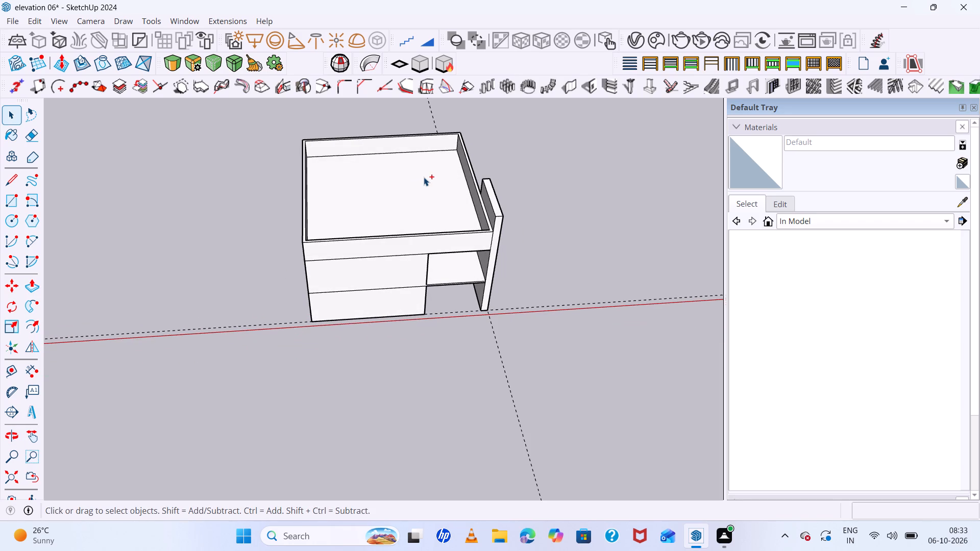
key("ctrl+z")
key("ctrl+z")
key("ctrl+z")
key("ctrl+z")
key("ctrl+z")
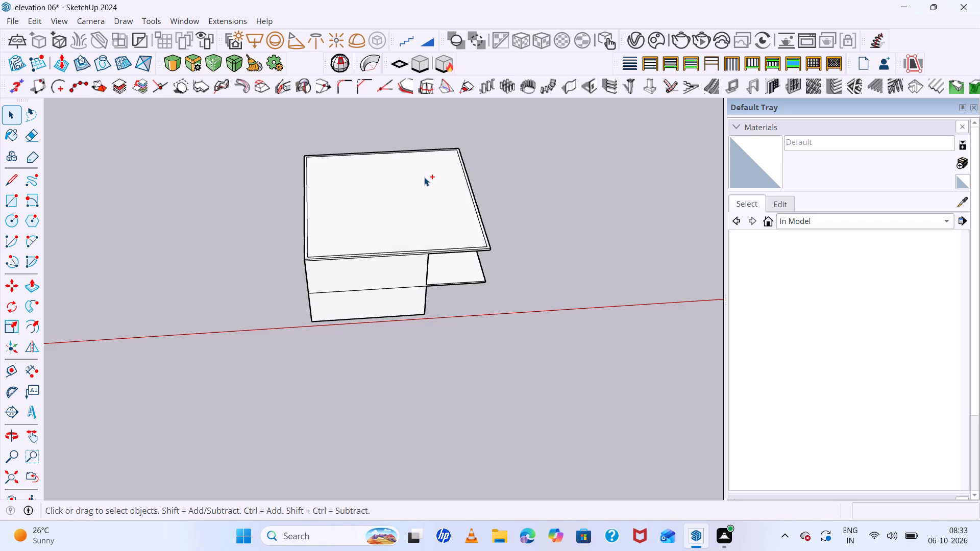
key("ctrl+z")
Examine the two-storey block, its flat roof slab and the slab in the corner recess from the front and above.
scroll(410, 176, "down", 4, "ctrl")
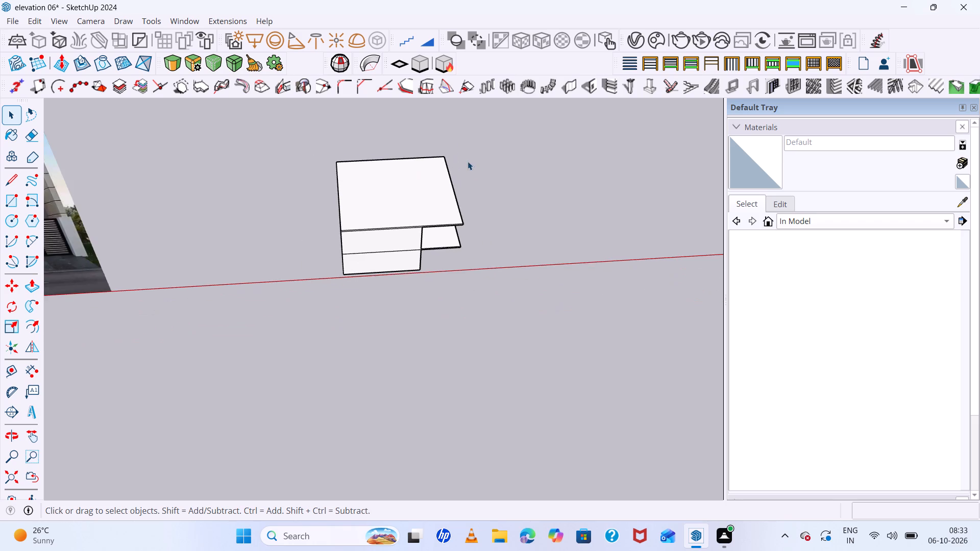
middle_click_drag(446, 144, 332, 73)
scroll(373, 151, "up", 6)
scroll(497, 273, "up", 7)
scroll(514, 314, "up", 1)
middle_click_drag(514, 313, 457, 207)
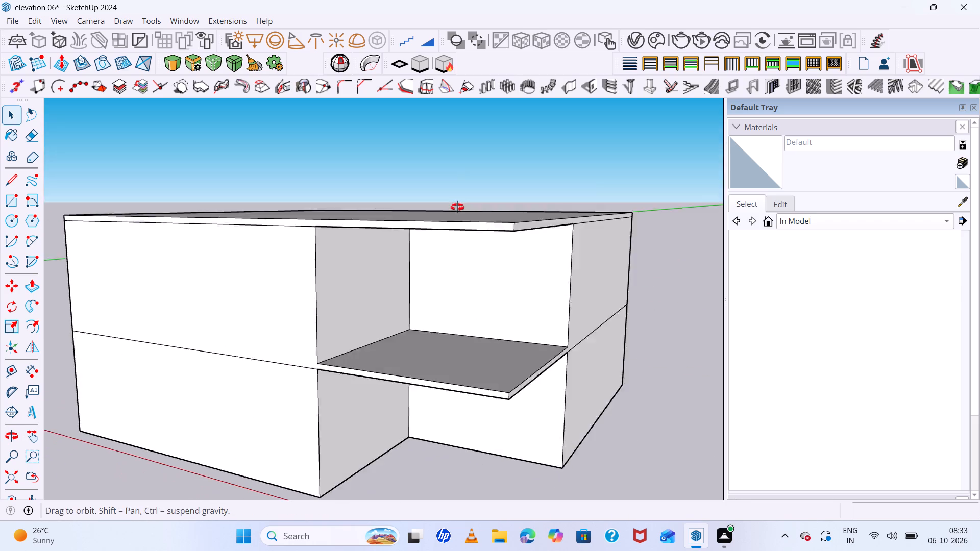
middle_click_drag(457, 207, 452, 197)
scroll(390, 173, "down", 7)
scroll(410, 193, "up", 1)
middle_click_drag(420, 211, 439, 279)
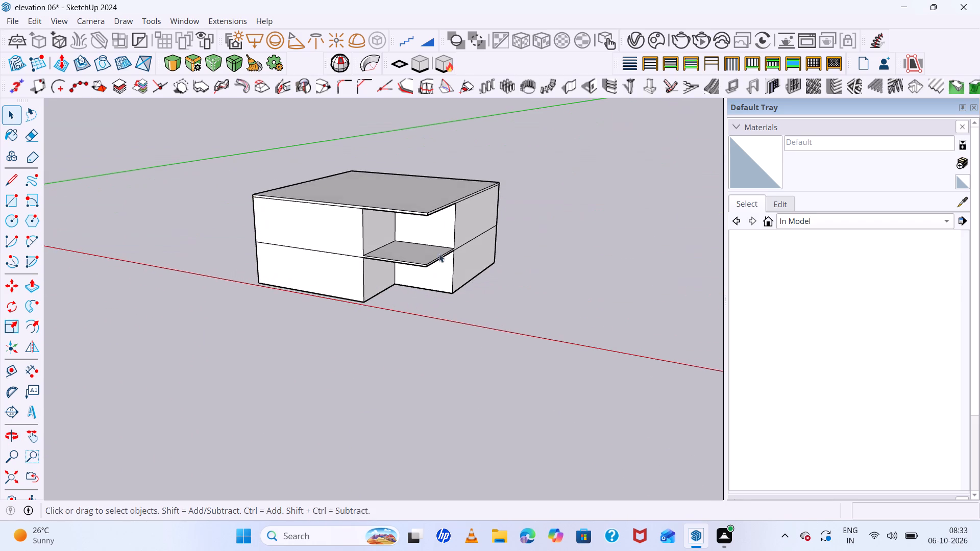
scroll(419, 214, "up", 7)
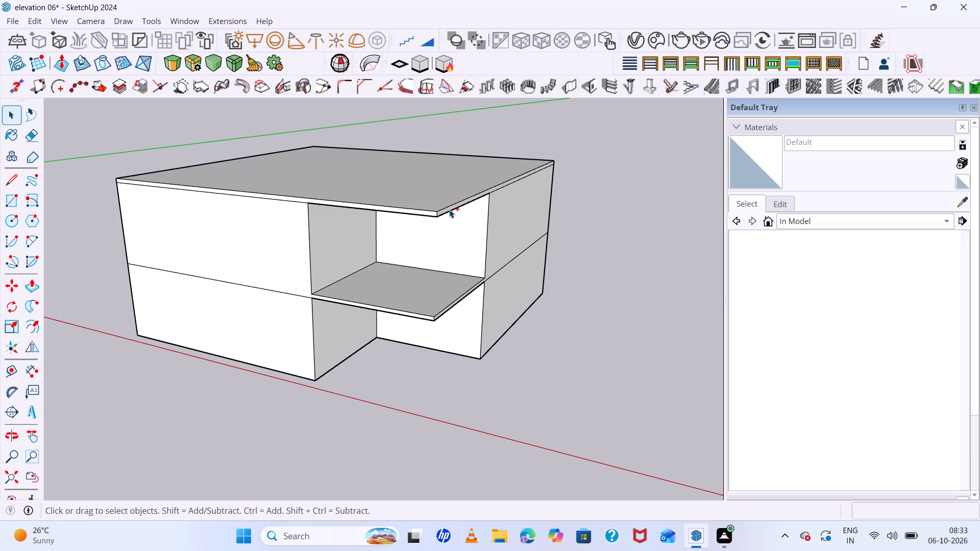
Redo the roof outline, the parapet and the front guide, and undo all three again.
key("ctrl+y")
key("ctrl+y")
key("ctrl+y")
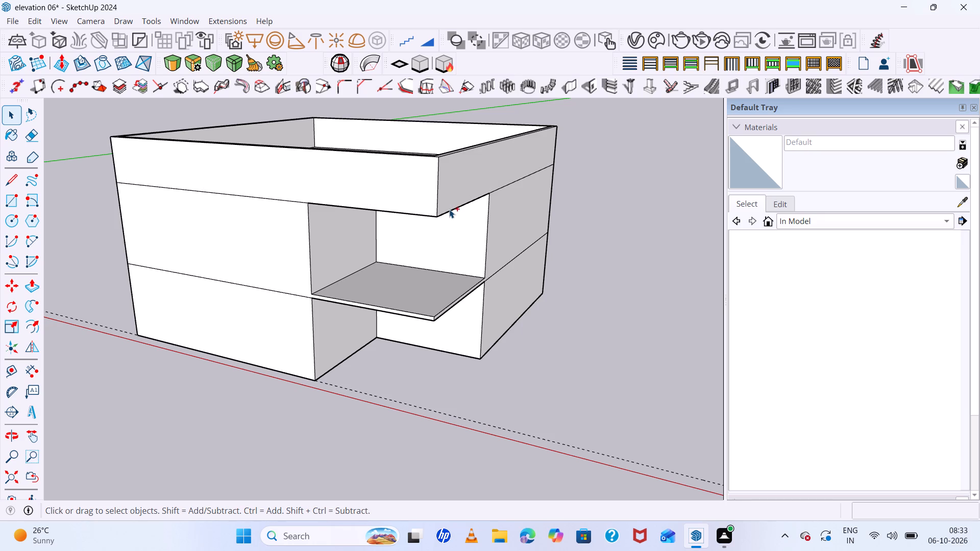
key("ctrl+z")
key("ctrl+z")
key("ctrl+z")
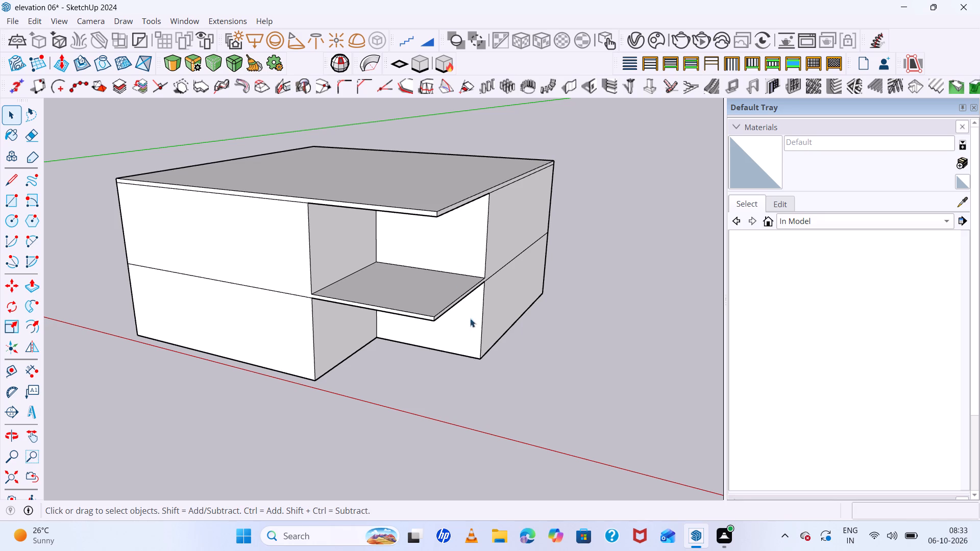
Place a guide parallel to the recessed wall's base edge through the front wall's base corner at the recess.
key("t")
scroll(414, 353, "up", 5)
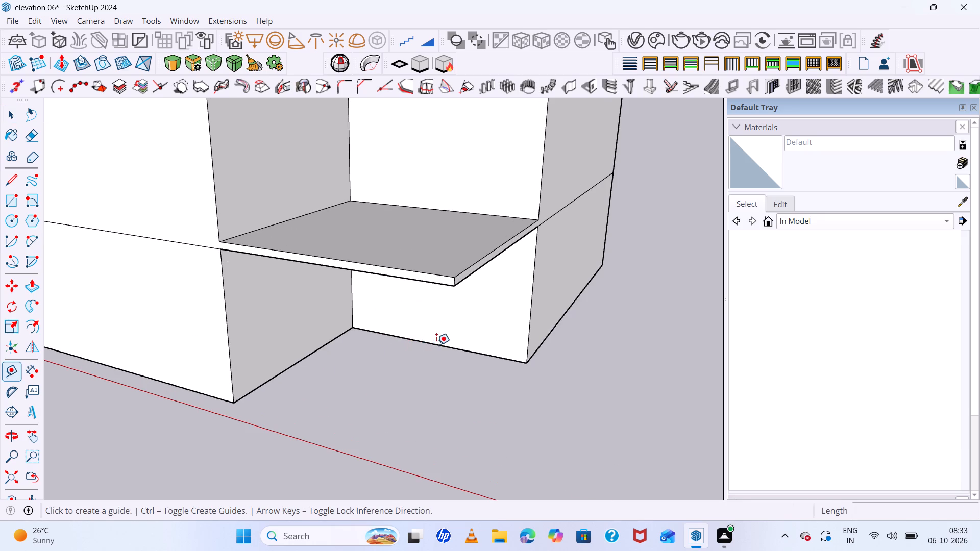
left_click(437, 344)
scroll(371, 386, "down", 6)
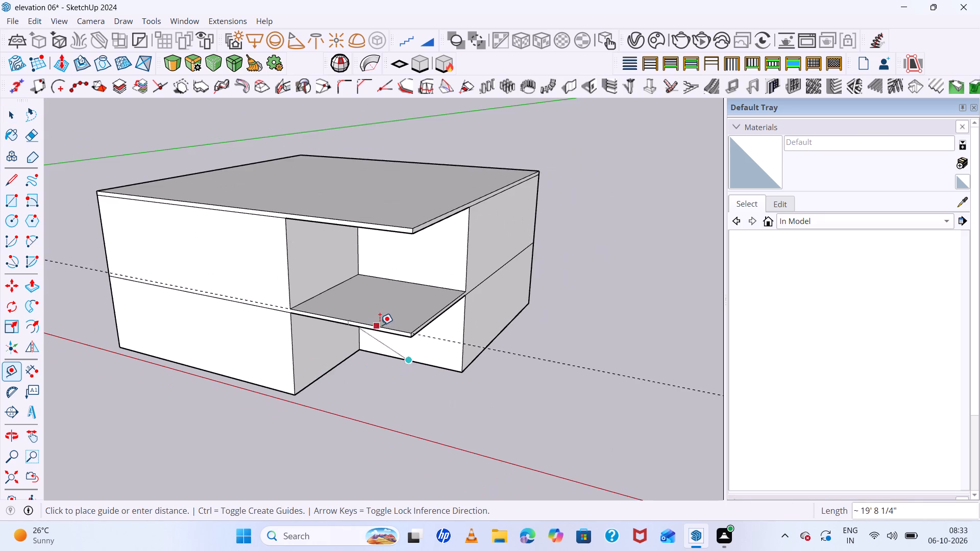
scroll(380, 325, "down", 5)
scroll(328, 368, "up", 5)
double_click(325, 371)
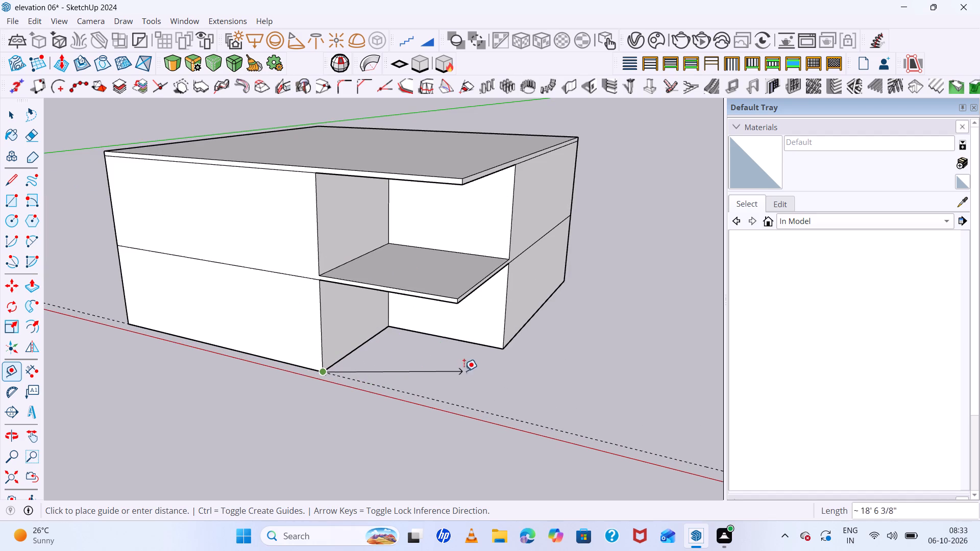
key("Escape")
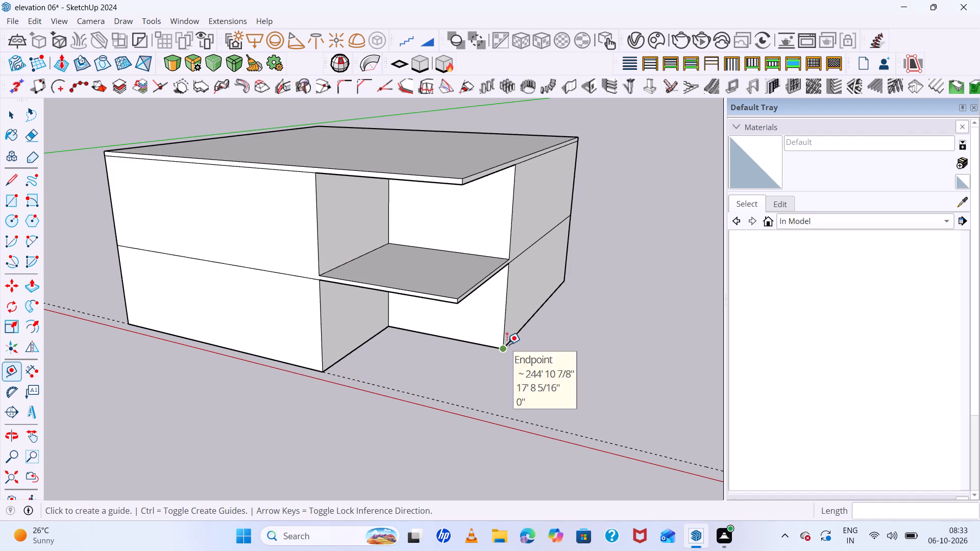
Place a guide parallel to the side wall's base edge beside the recess, about 1' 8" outside it.
scroll(510, 339, "up", 6)
left_click(512, 342)
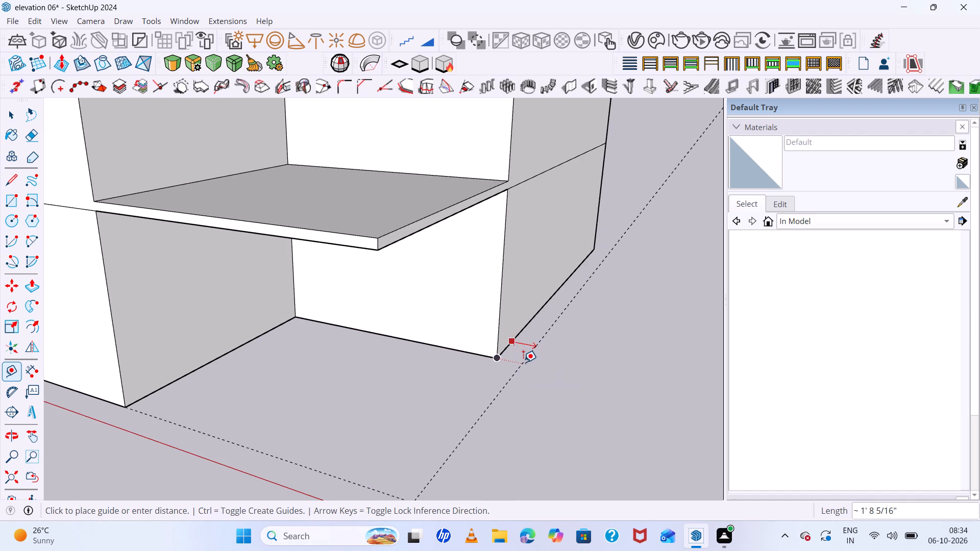
left_click(523, 362)
scroll(496, 333, "down", 7)
middle_click_drag(504, 350, 568, 466)
scroll(548, 390, "up", 8)
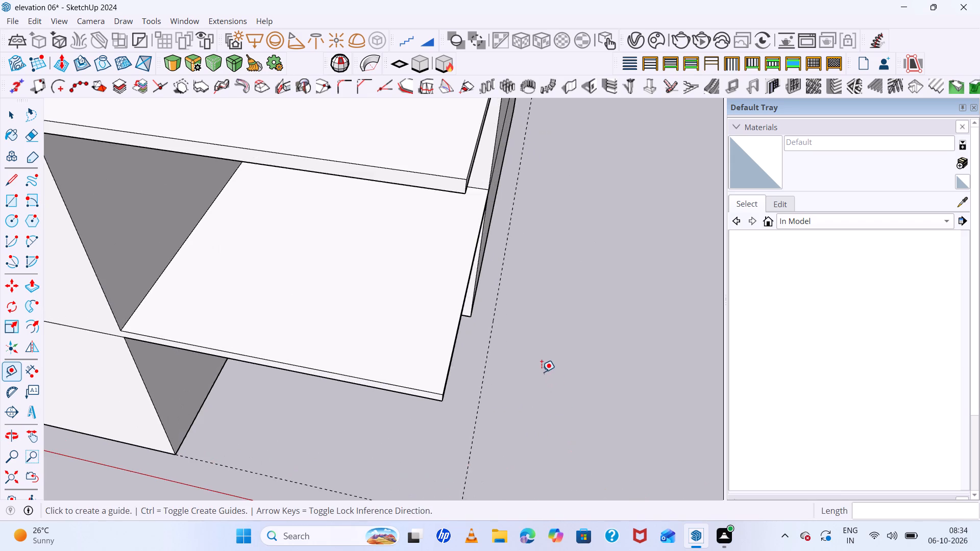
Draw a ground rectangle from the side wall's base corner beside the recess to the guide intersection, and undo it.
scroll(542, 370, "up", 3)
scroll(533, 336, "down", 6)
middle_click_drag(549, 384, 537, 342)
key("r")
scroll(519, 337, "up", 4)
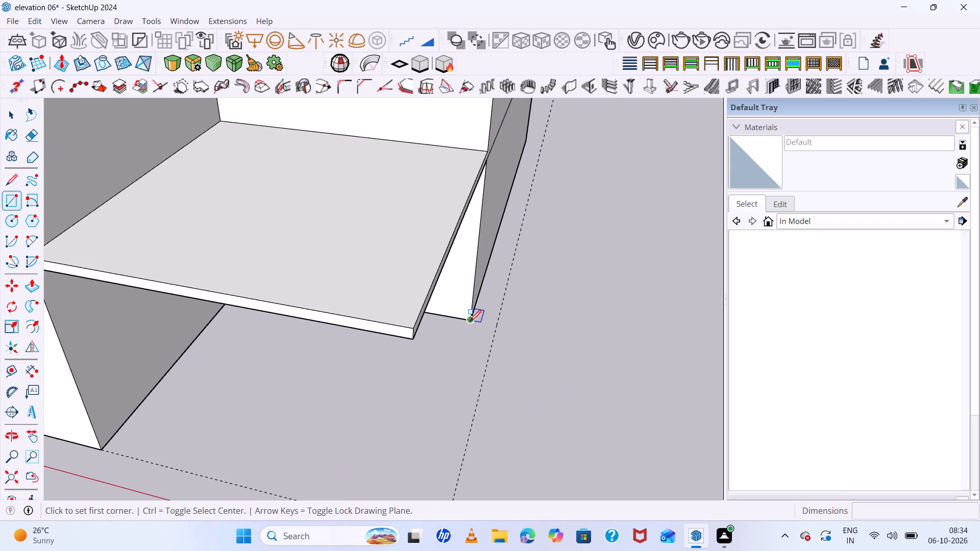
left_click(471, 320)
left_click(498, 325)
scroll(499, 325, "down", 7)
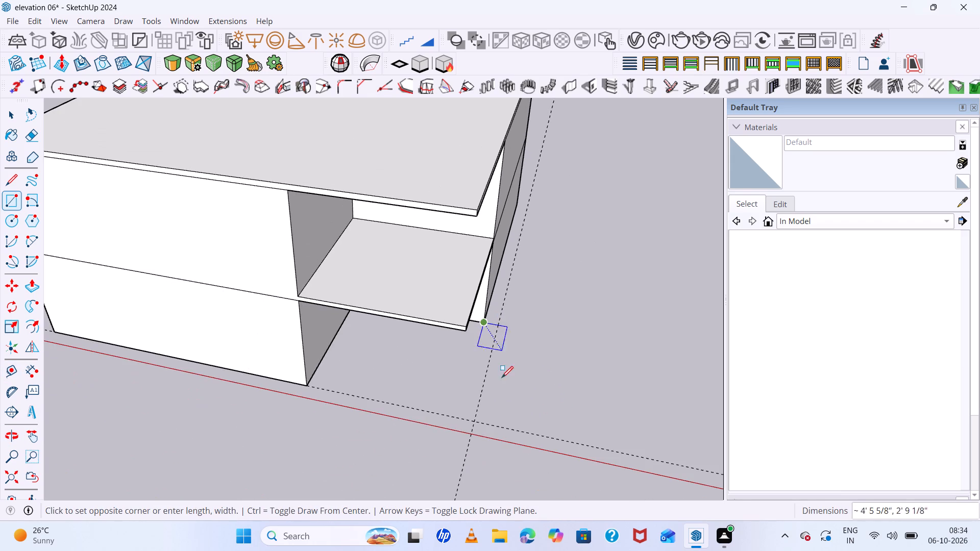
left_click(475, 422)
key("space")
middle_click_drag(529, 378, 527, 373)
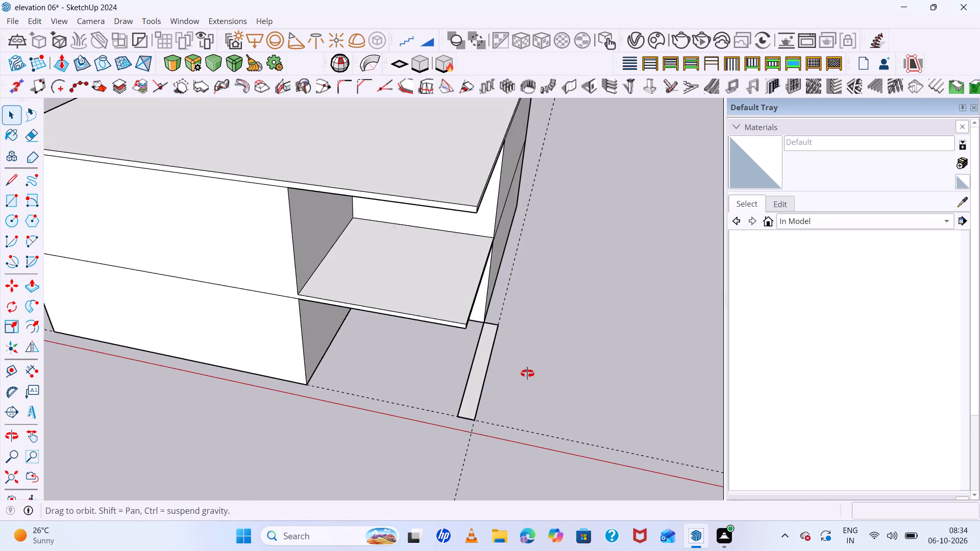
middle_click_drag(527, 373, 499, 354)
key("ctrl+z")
Draw a ground rectangle about 18' 9" by 1' 8" from the side wall's base edge, just behind the corner, to the guide intersection.
scroll(497, 303, "up", 3)
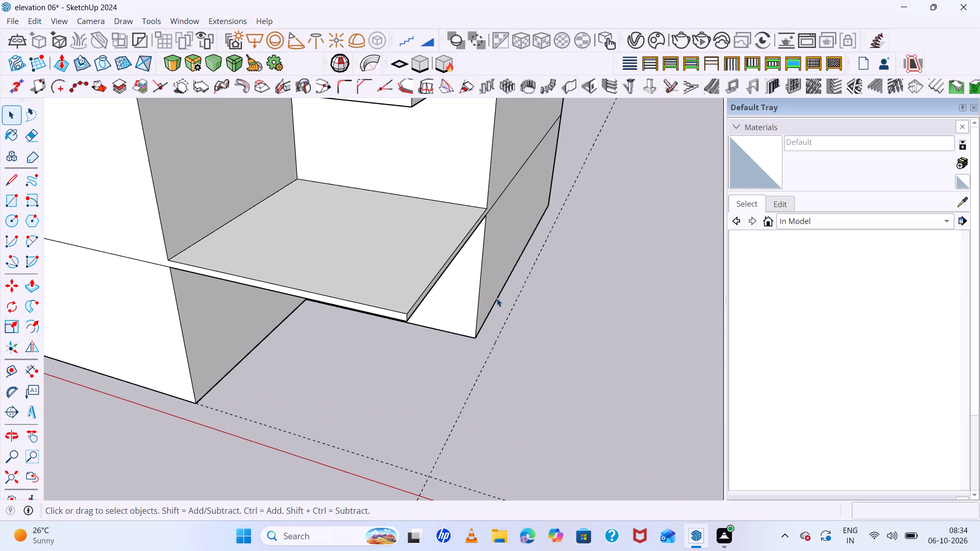
key("r")
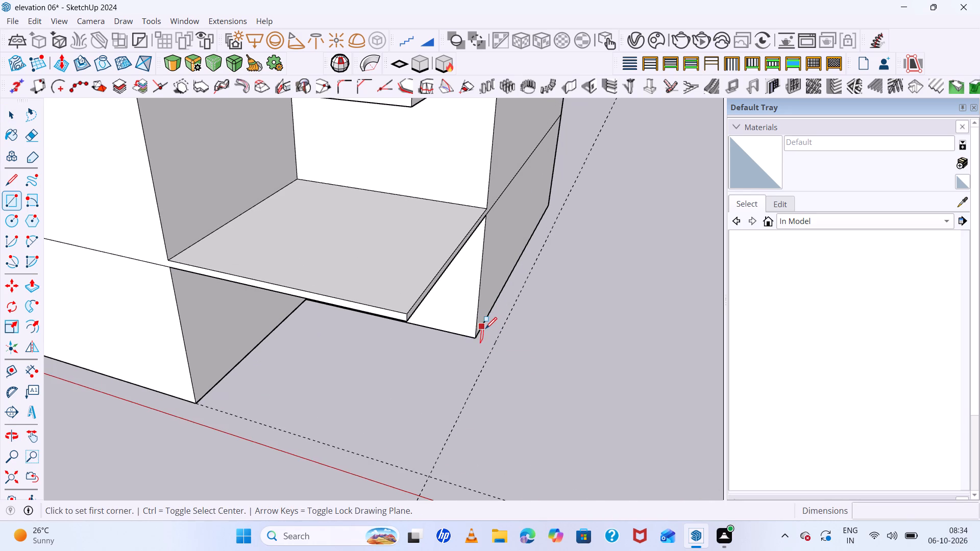
left_click(485, 322)
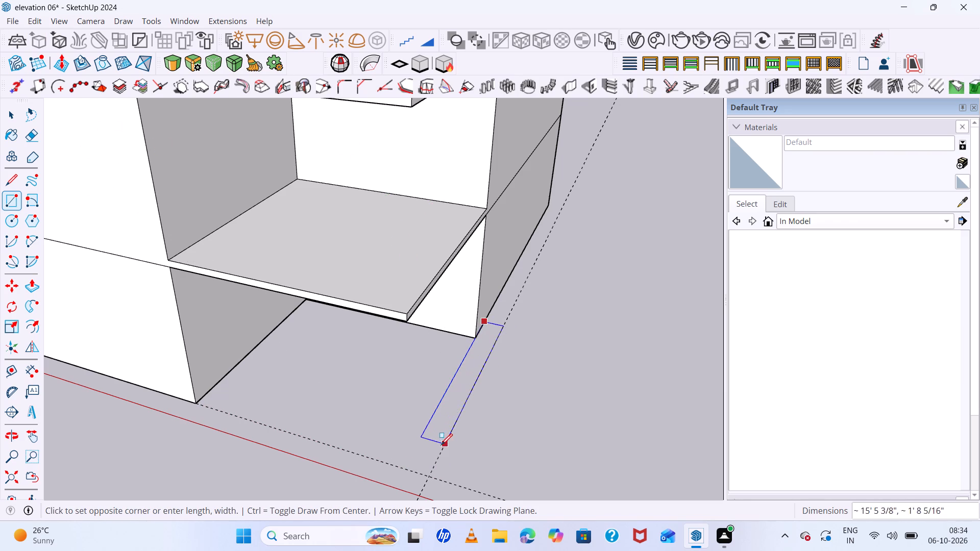
left_click(430, 478)
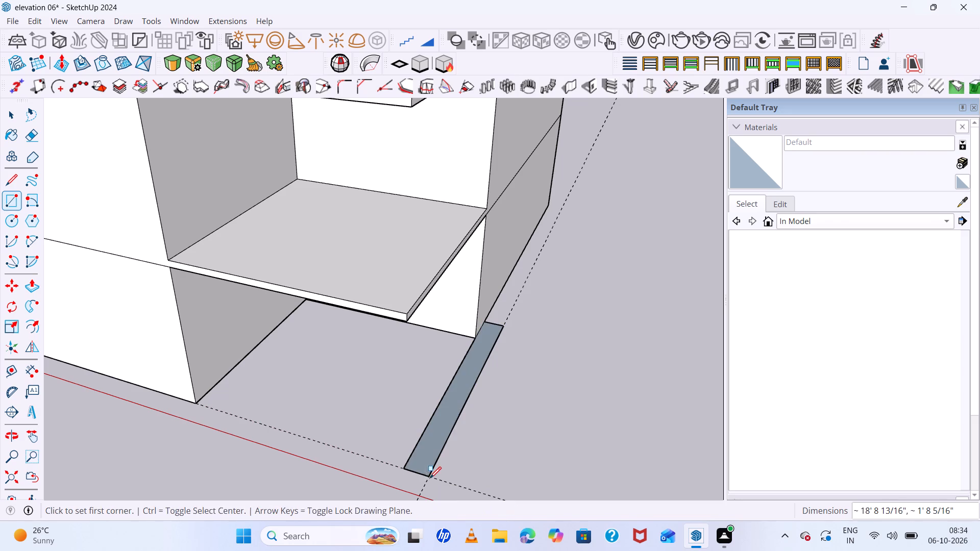
Push/Pull the ground strip beside the recess up about 28' to form the fin wall rising above the roof slab.
key("space")
left_click(450, 411)
key("p")
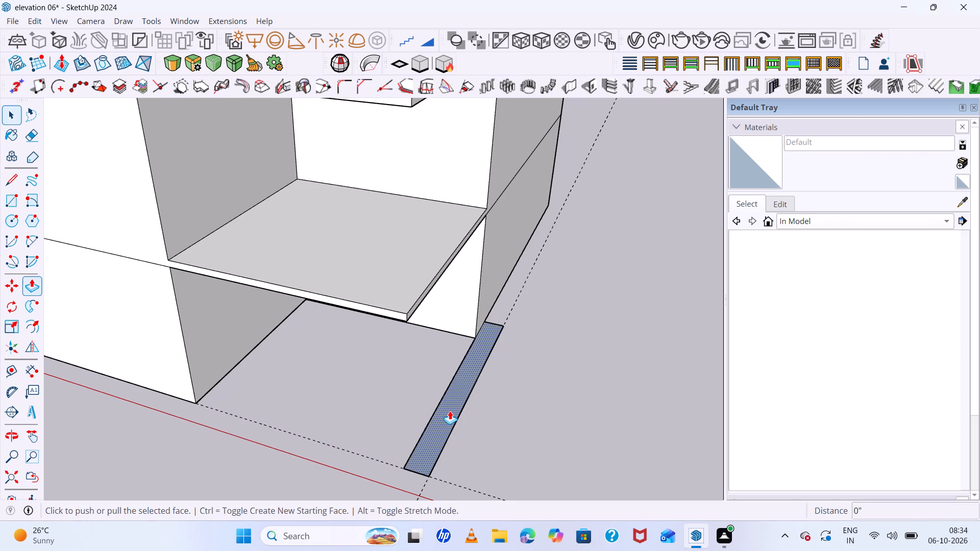
left_click(450, 411)
scroll(440, 330, "down", 6)
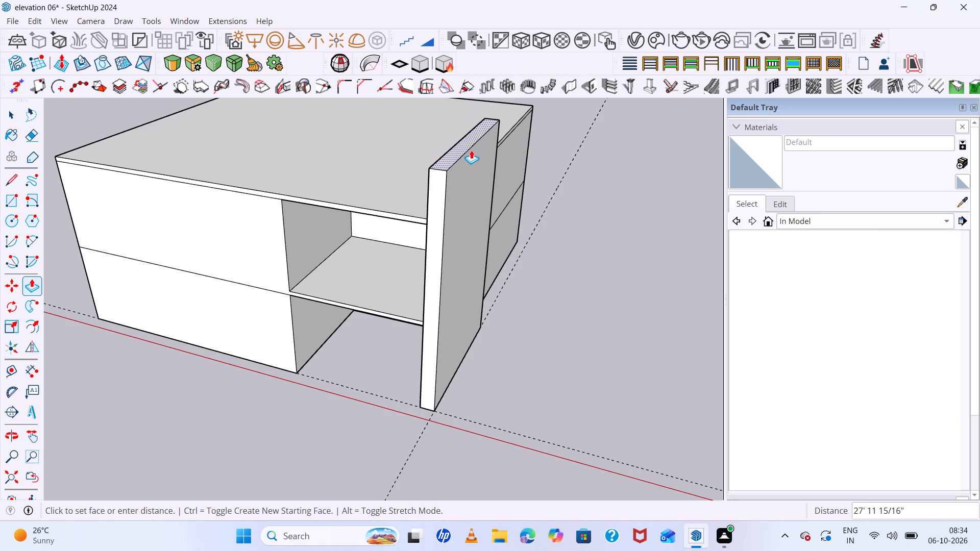
left_click(471, 150)
key("space")
Delete all the guides in the model.
middle_click_drag(452, 299, 537, 328)
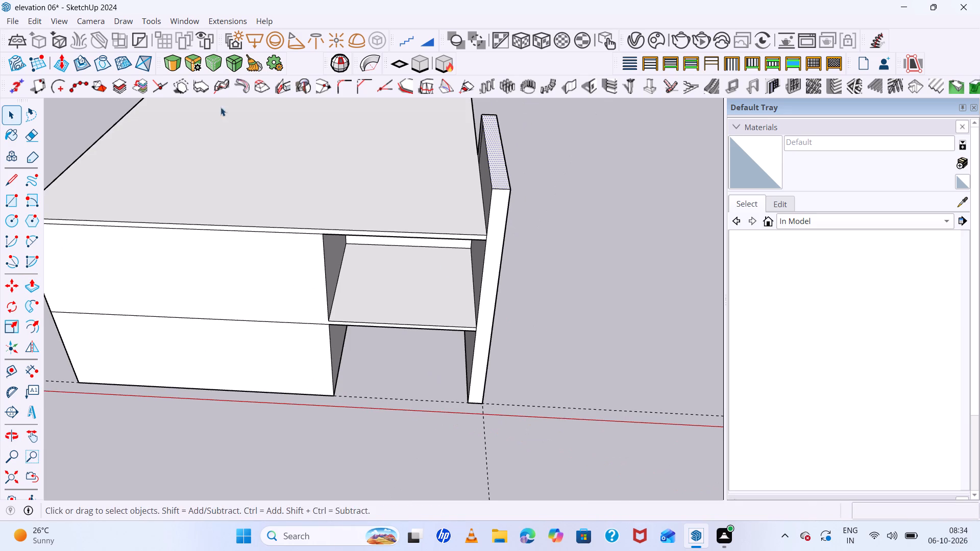
left_click(30, 21)
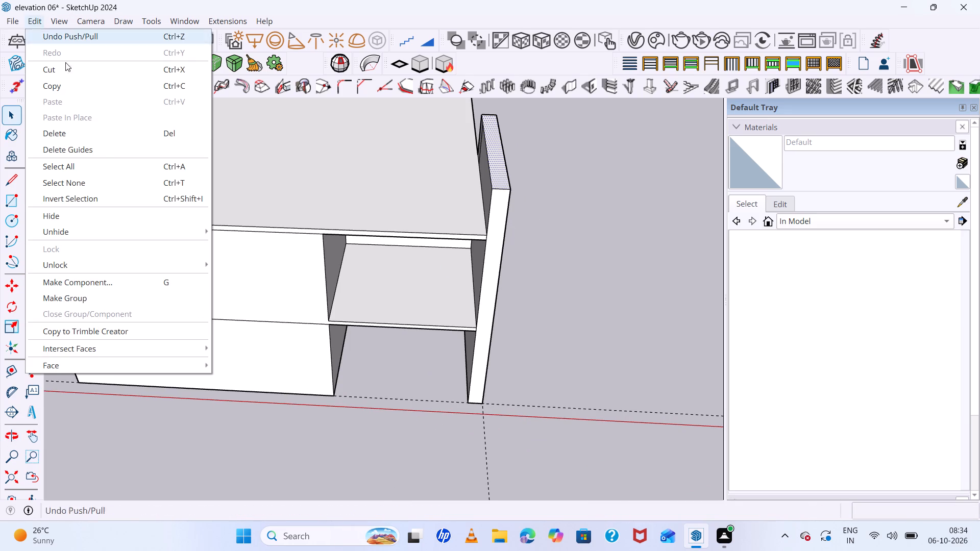
left_click(100, 156)
Erase the vertical seam edge on the fin wall's inner face above the roof slab.
scroll(450, 248, "down", 6)
middle_click_drag(542, 244, 359, 93)
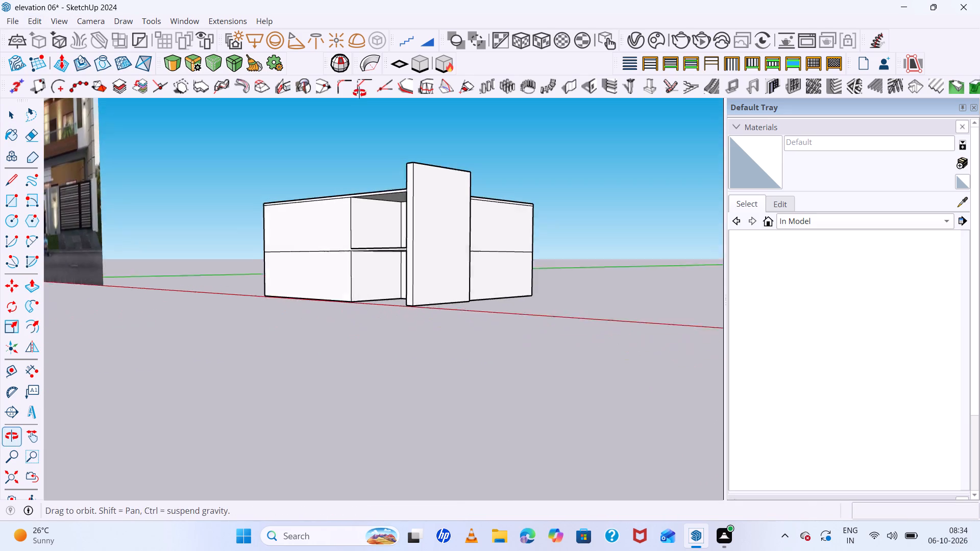
middle_click_drag(359, 93, 357, 91)
middle_click_drag(419, 240, 542, 296)
middle_click_drag(455, 305, 552, 333)
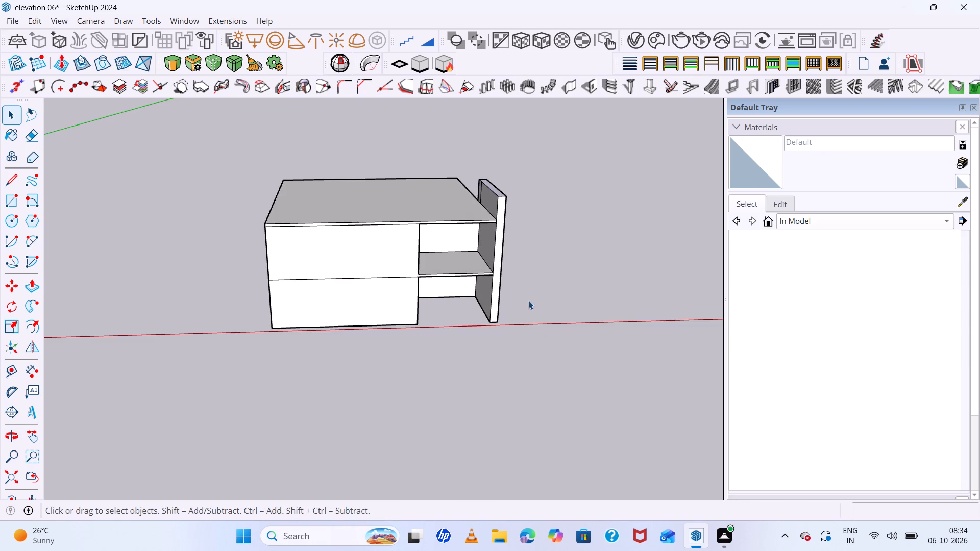
middle_click_drag(384, 234, 386, 234)
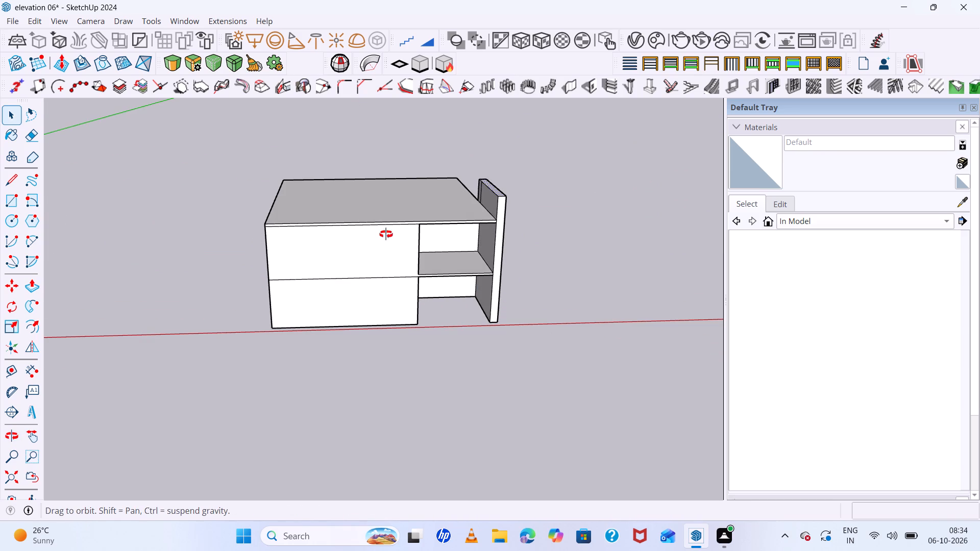
middle_click_drag(386, 234, 602, 255)
scroll(446, 166, "up", 13)
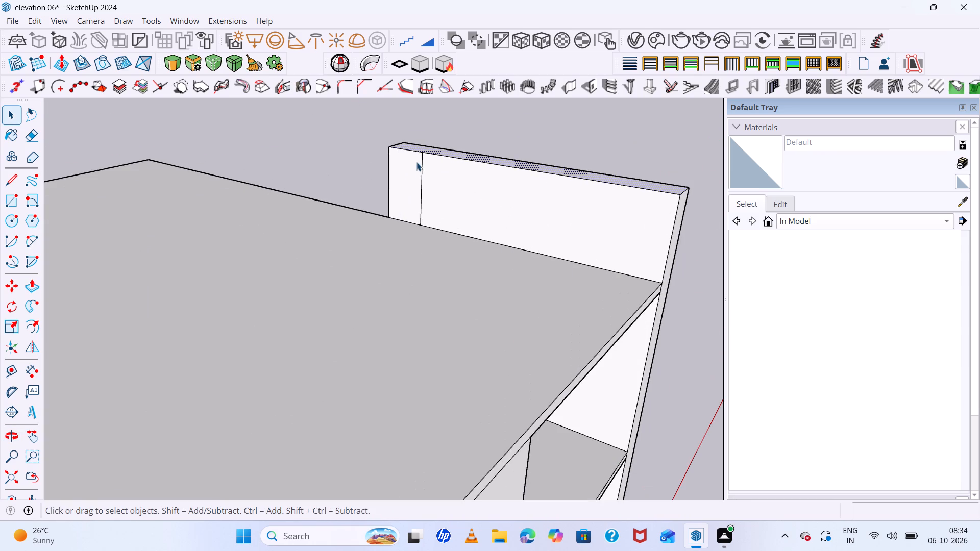
key("e")
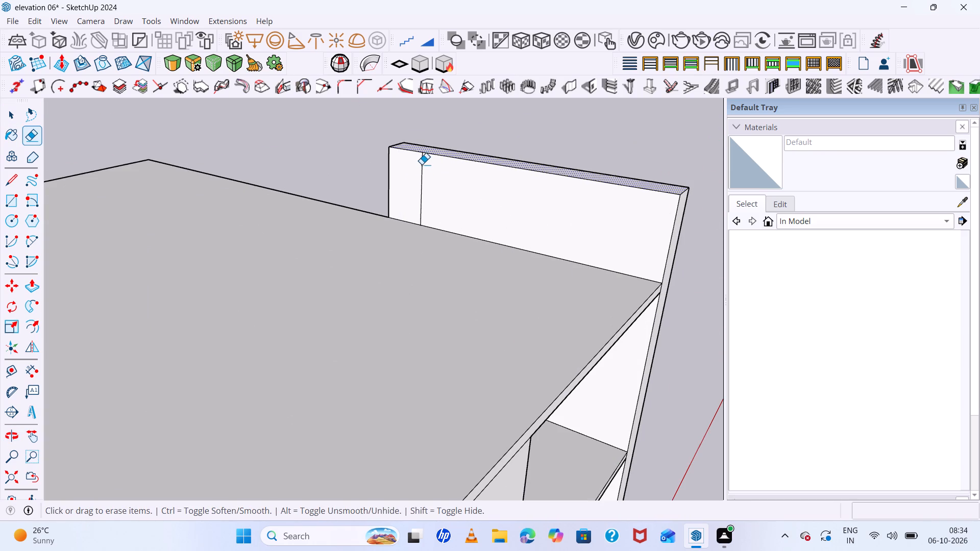
left_click(422, 164)
scroll(374, 174, "down", 8)
middle_click_drag(519, 199, 357, 136)
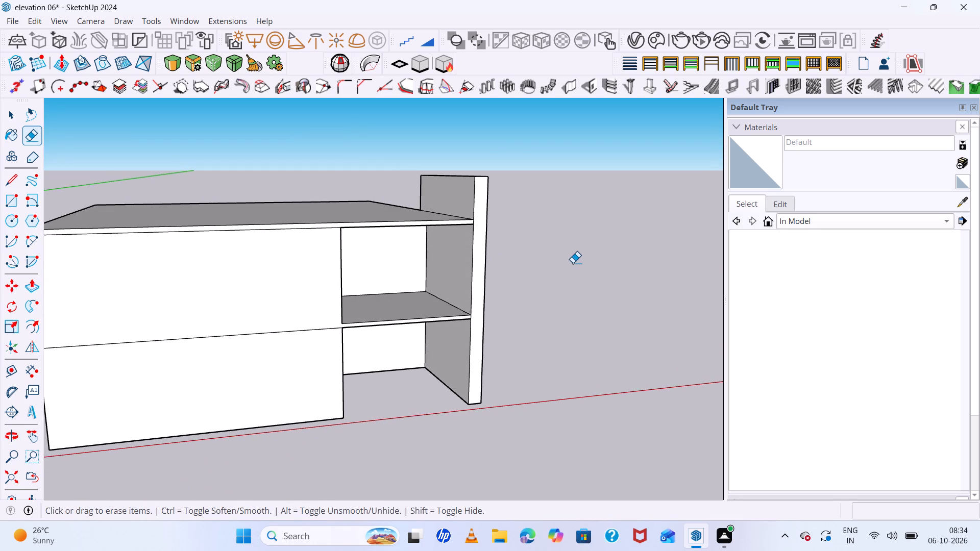
key("space")
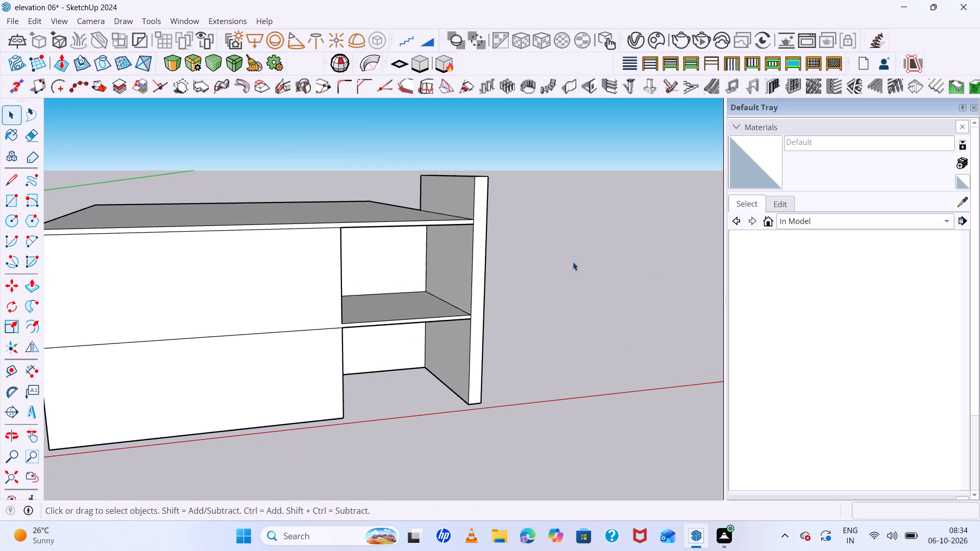
Push/Pull the fin wall's narrow front face slightly forward, beyond the front edges of the slabs.
scroll(569, 256, "down", 6)
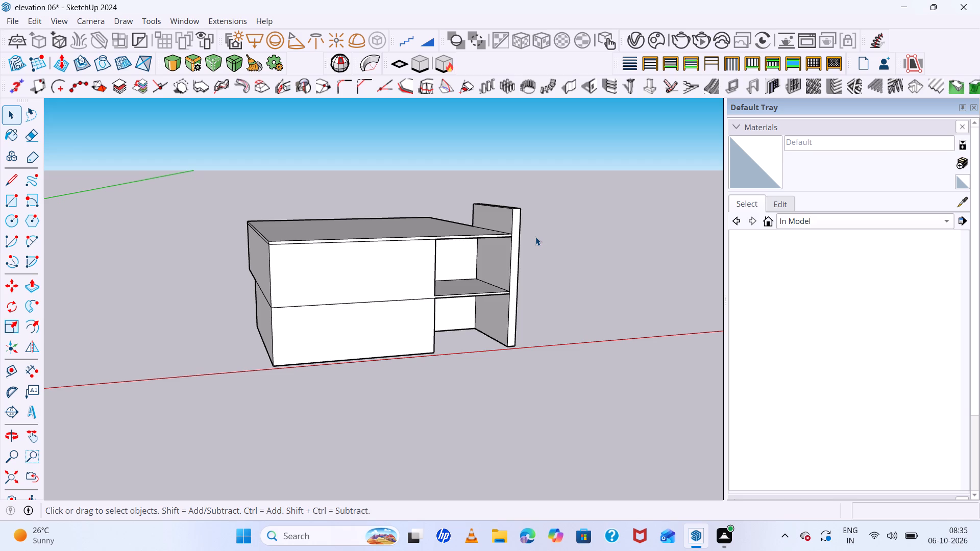
scroll(529, 246, "up", 5)
left_click(507, 249)
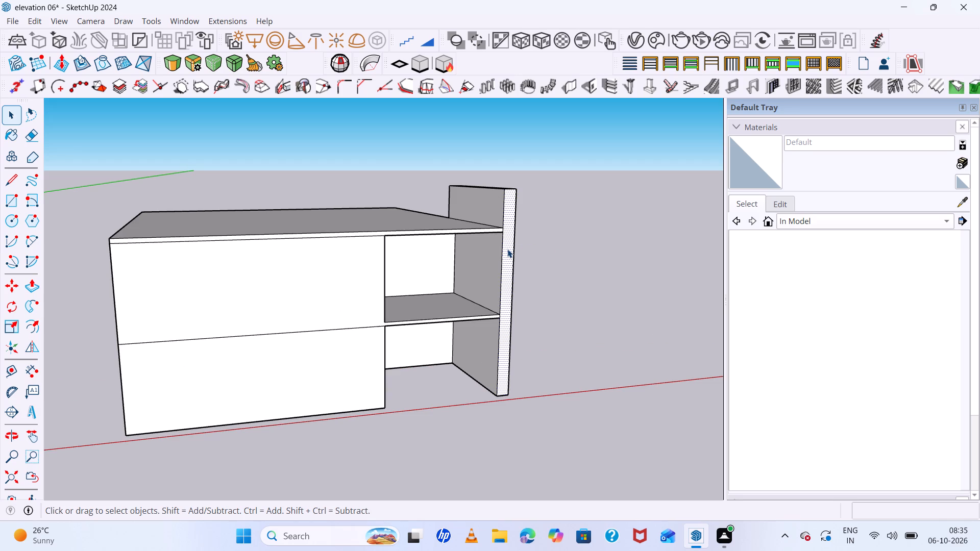
key("p")
left_click(506, 249)
left_click(509, 256)
Erase the two leftover edges on the fin wall's inner face at the front corner of the roof slab.
middle_click_drag(514, 220, 577, 269)
scroll(501, 250, "up", 14)
key("space")
key("e")
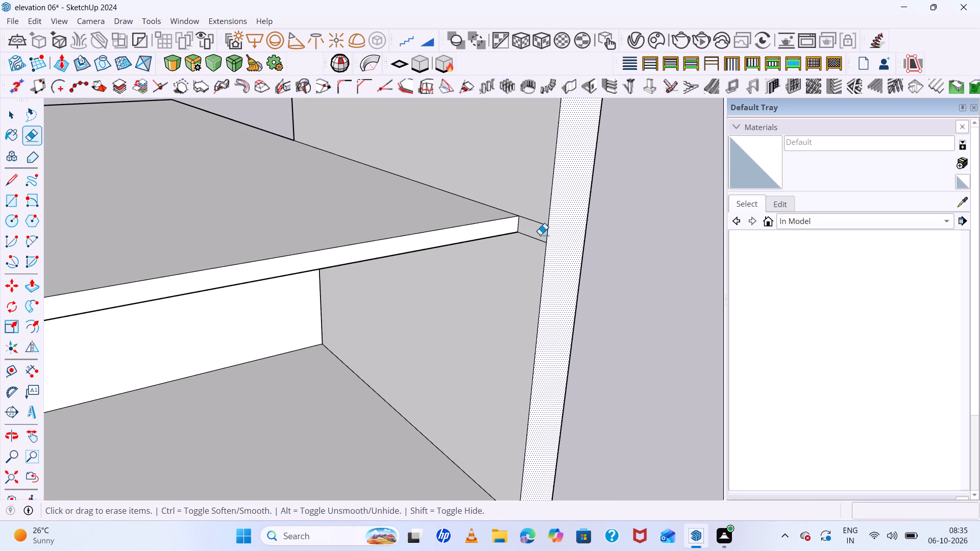
left_click(535, 220)
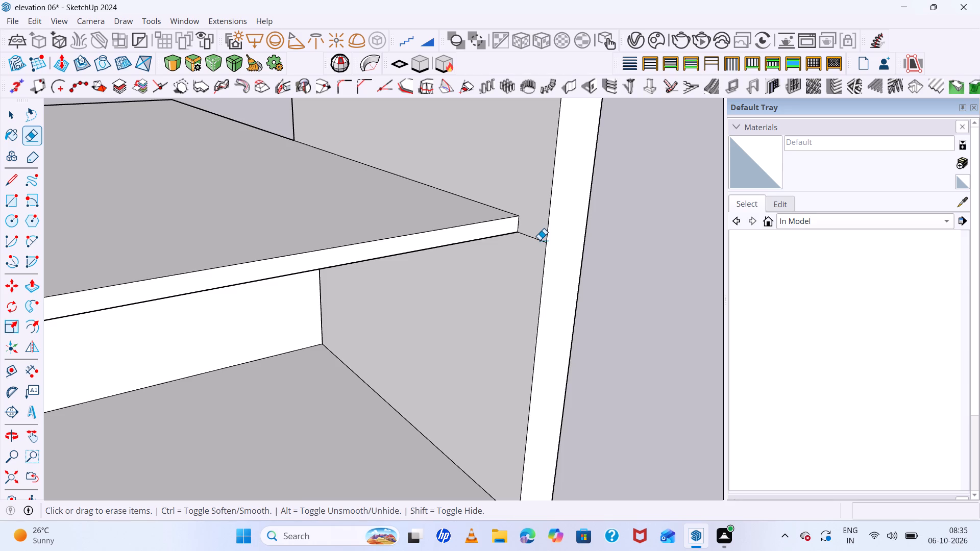
left_click(538, 241)
scroll(506, 236, "down", 4)
middle_click_drag(520, 246, 543, 270)
key("space")
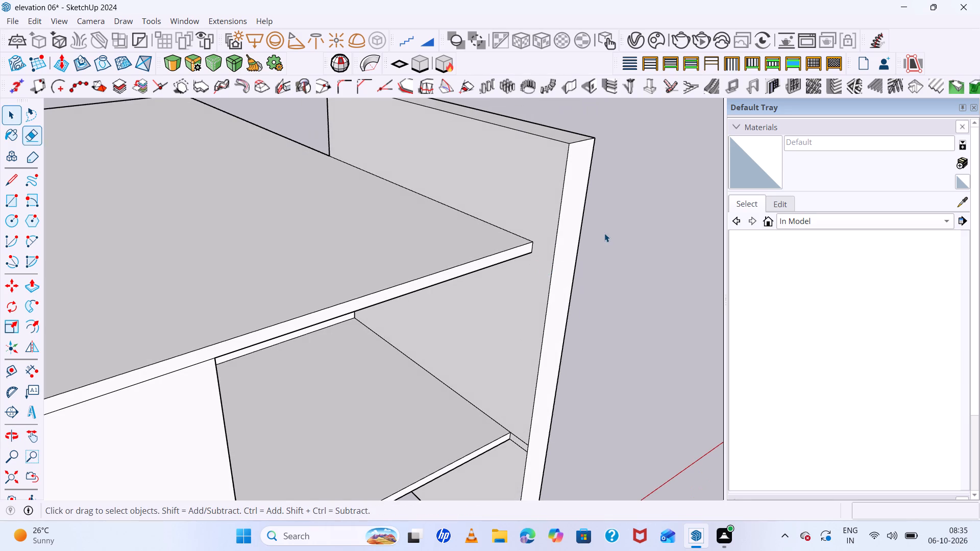
left_click(605, 232)
Examine the model from the front and compare its massing with the reference image.
scroll(491, 224, "down", 20)
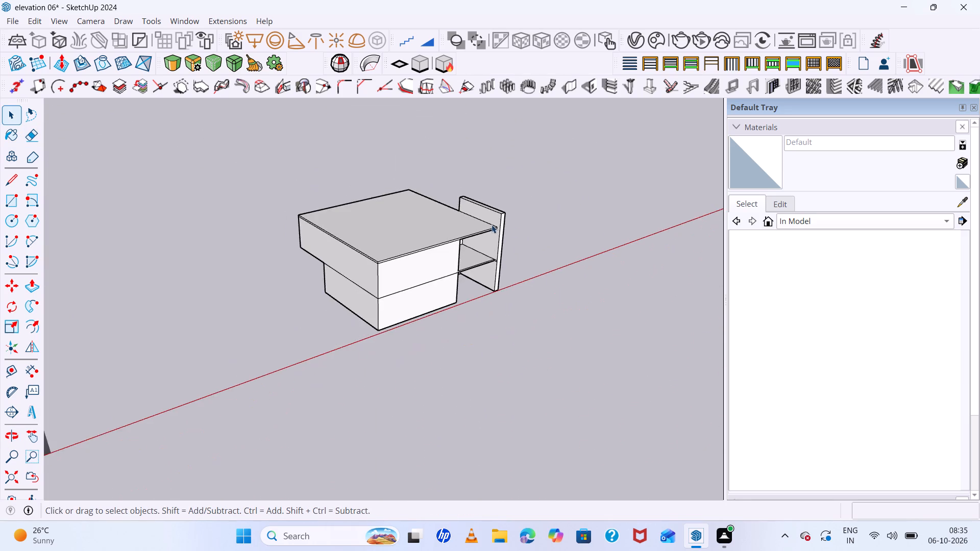
middle_click_drag(554, 237, 380, 144)
middle_click(380, 144)
scroll(420, 270, "up", 8)
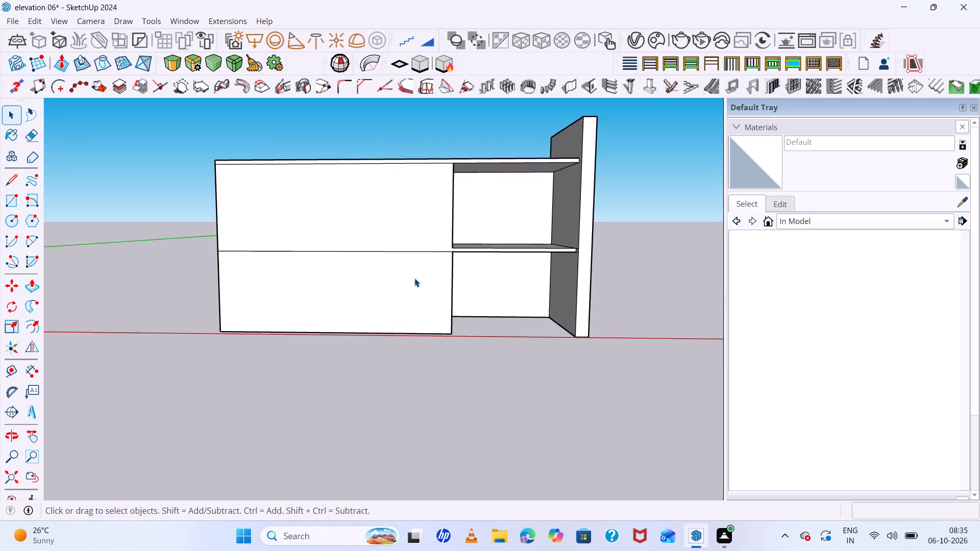
scroll(414, 278, "down", 14)
scroll(194, 196, "down", 5)
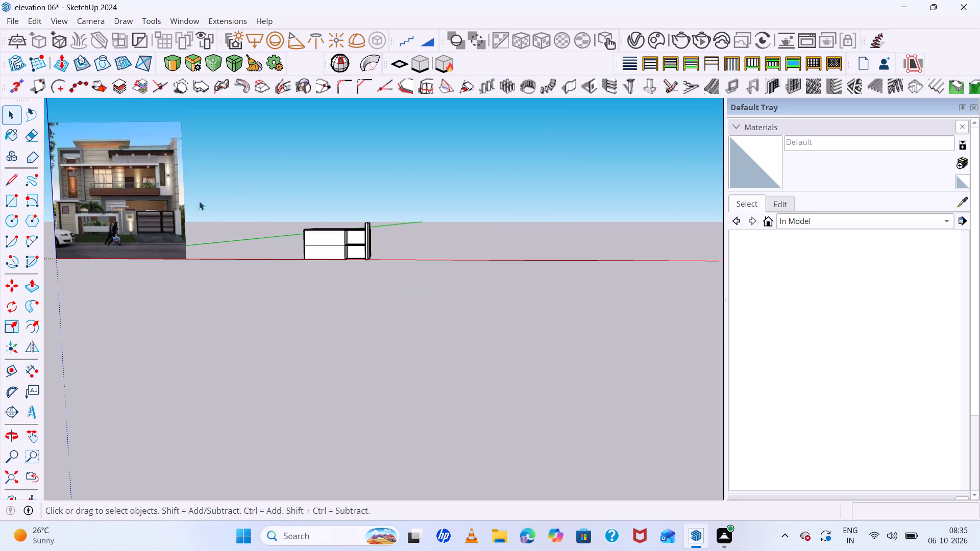
scroll(310, 212, "down", 5)
scroll(193, 191, "up", 8)
scroll(189, 189, "down", 3)
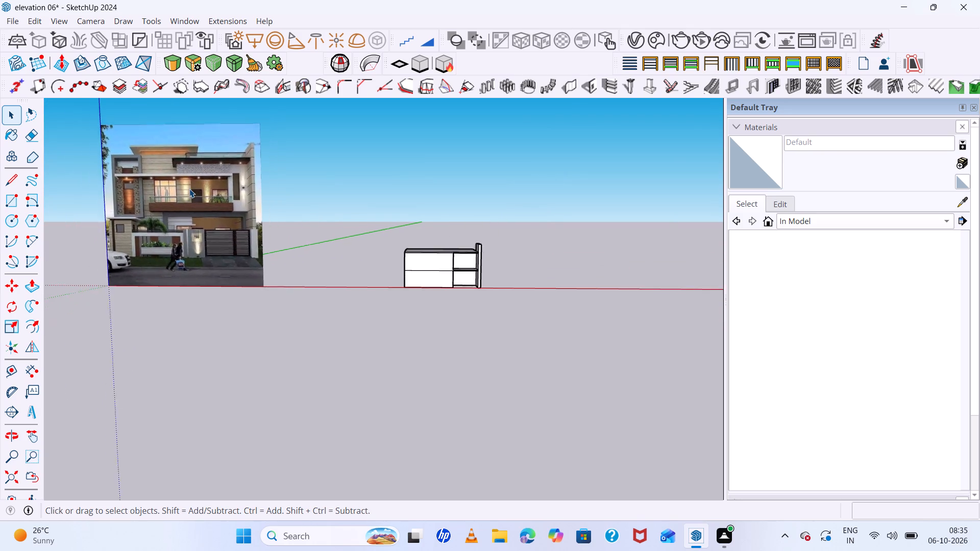
scroll(189, 189, "down", 4)
scroll(345, 254, "up", 8)
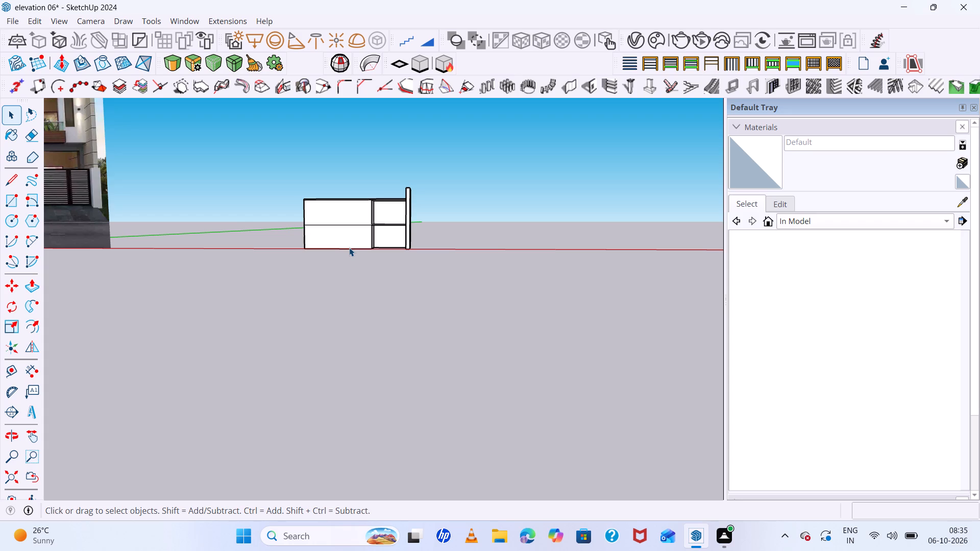
scroll(349, 247, "down", 6)
scroll(347, 241, "up", 3)
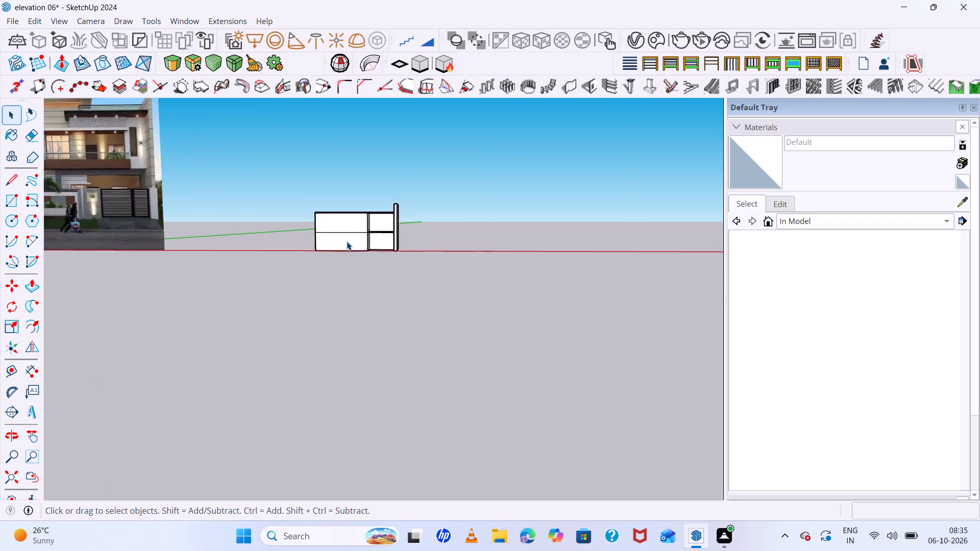
Place a horizontal guide 7' above the bottom edge of the ground-floor front wall.
scroll(347, 241, "up", 5)
middle_click_drag(347, 238, 332, 299)
scroll(334, 268, "up", 14)
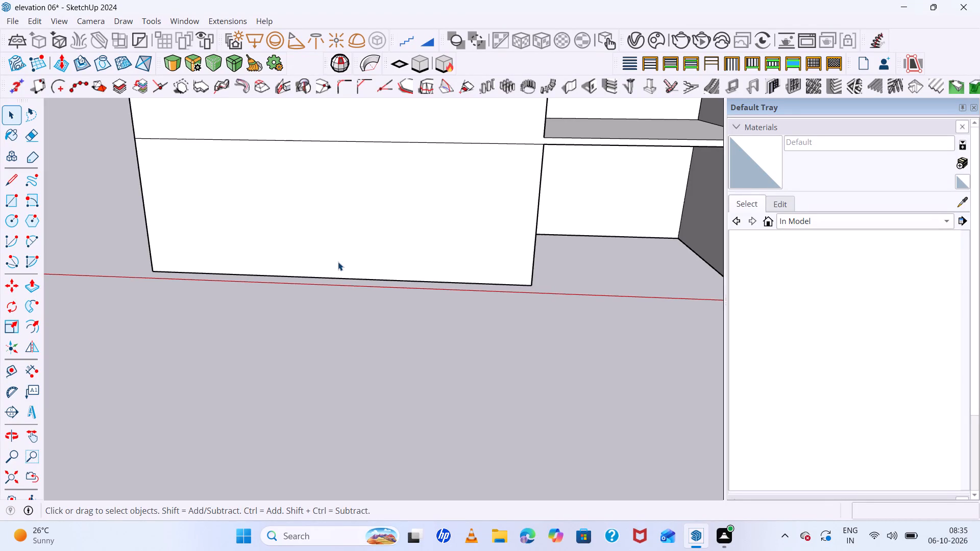
scroll(342, 266, "up", 6)
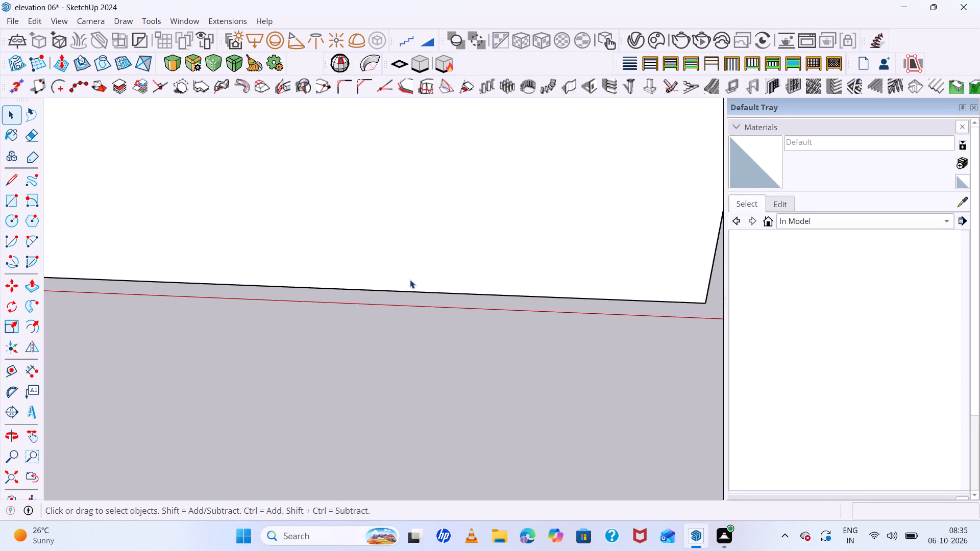
key("t")
left_click(411, 289)
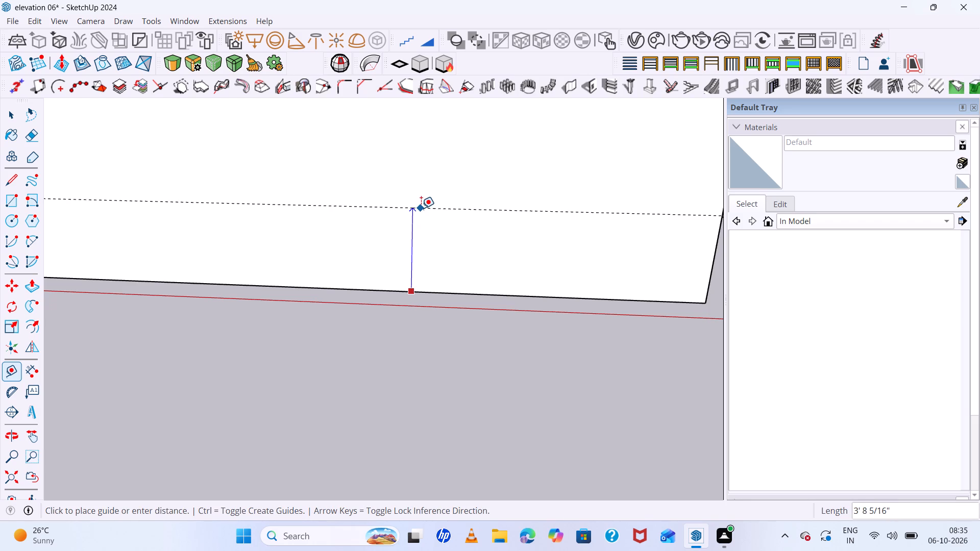
scroll(421, 201, "down", 5)
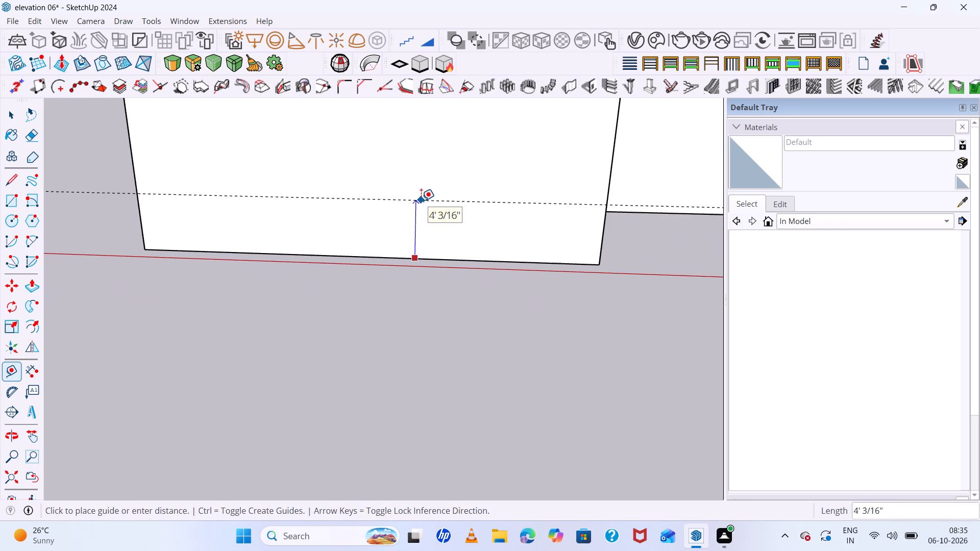
scroll(409, 170, "down", 3)
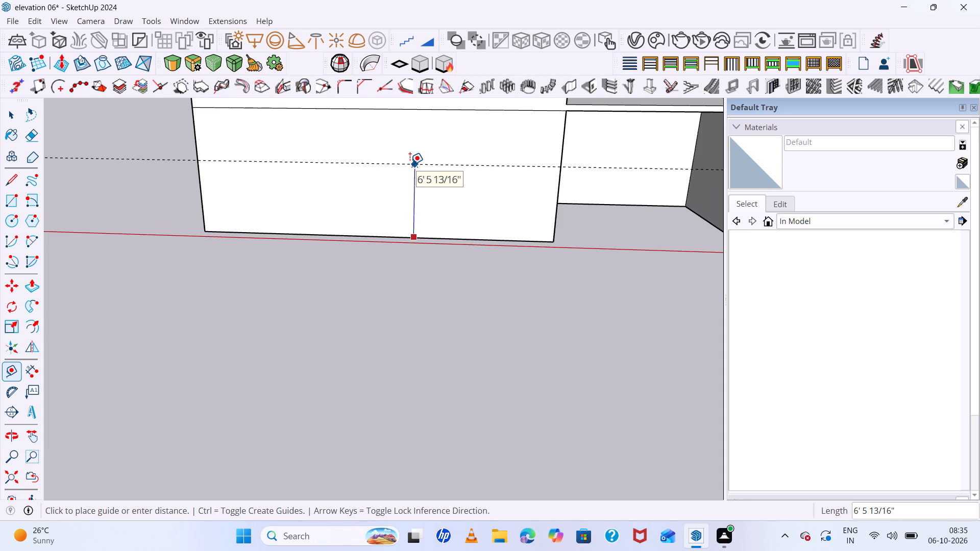
type("7'")
key("Return")
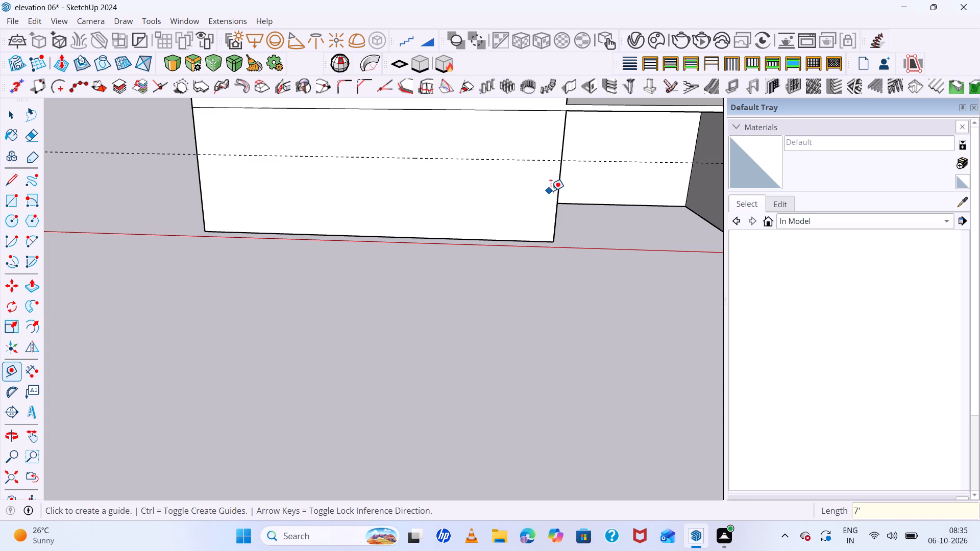
Place a vertical guide 5' in from the front wall's edge beside the open bay, and a horizontal guide 4' above its base.
left_click(560, 189)
type("5'")
key("Return")
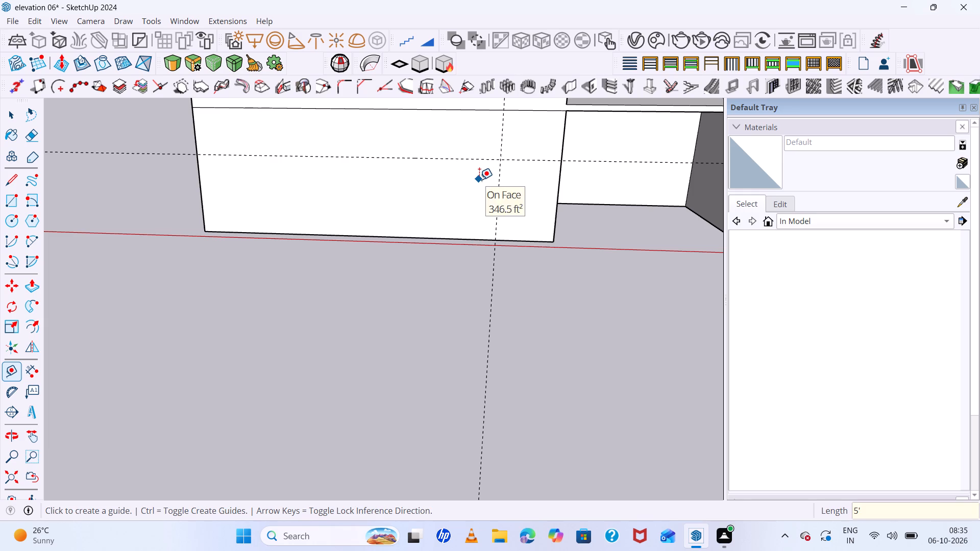
left_click(505, 239)
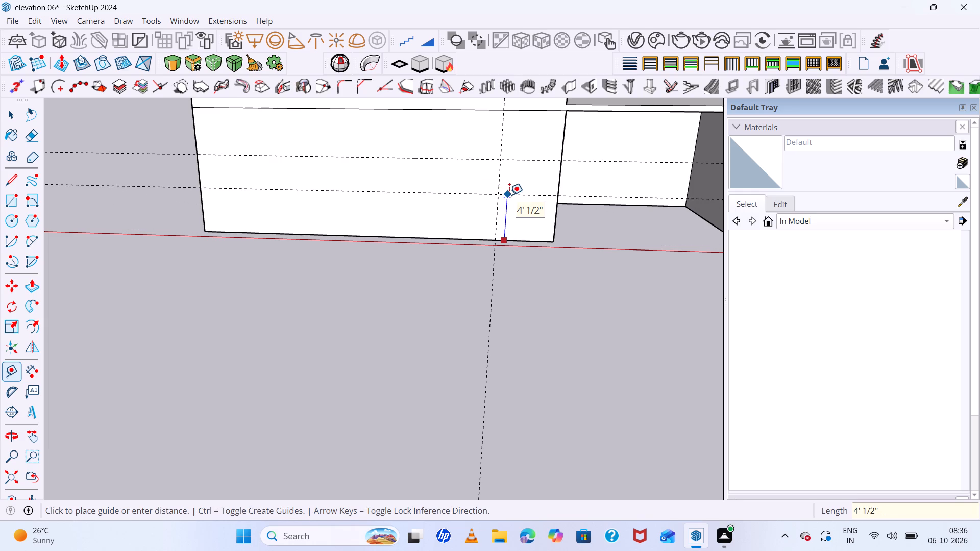
key("4")
key("apostrophe")
key("Return")
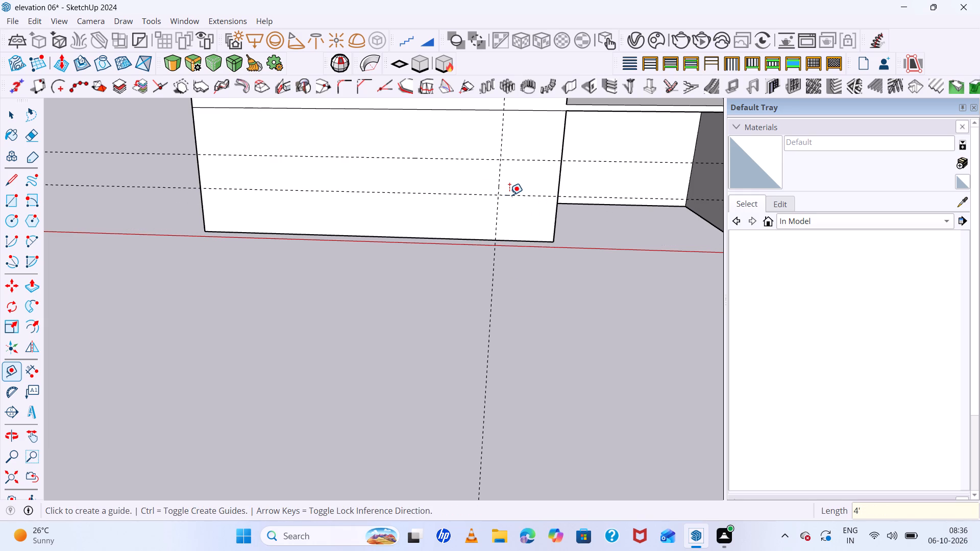
Draw a 5' by 3' window rectangle on the front wall between the guides, ending at the wall's corner beside the bay.
scroll(0, 0, "up", 6)
scroll(0, 0, "down", 6)
scroll(568, 182, "up", 8)
scroll(447, 168, "down", 4)
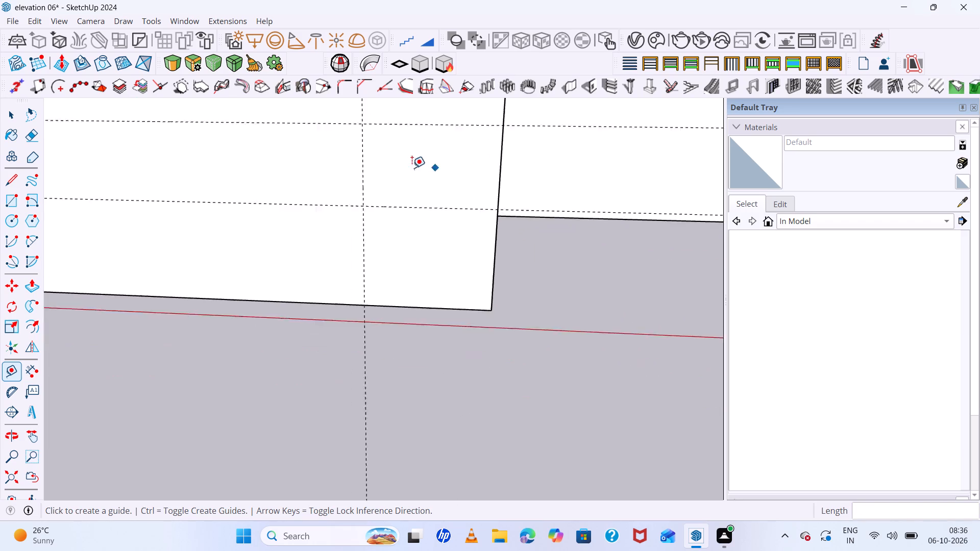
scroll(412, 168, "down", 4)
scroll(323, 183, "down", 4)
middle_click_drag(454, 240, 454, 165)
scroll(451, 199, "up", 1)
scroll(445, 143, "up", 6)
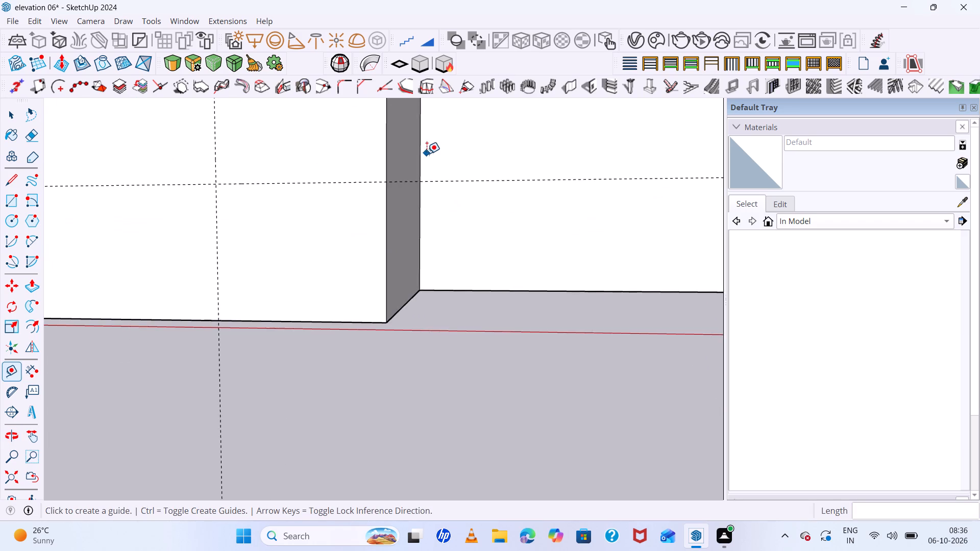
middle_click_drag(428, 154, 487, 153)
scroll(295, 148, "down", 6)
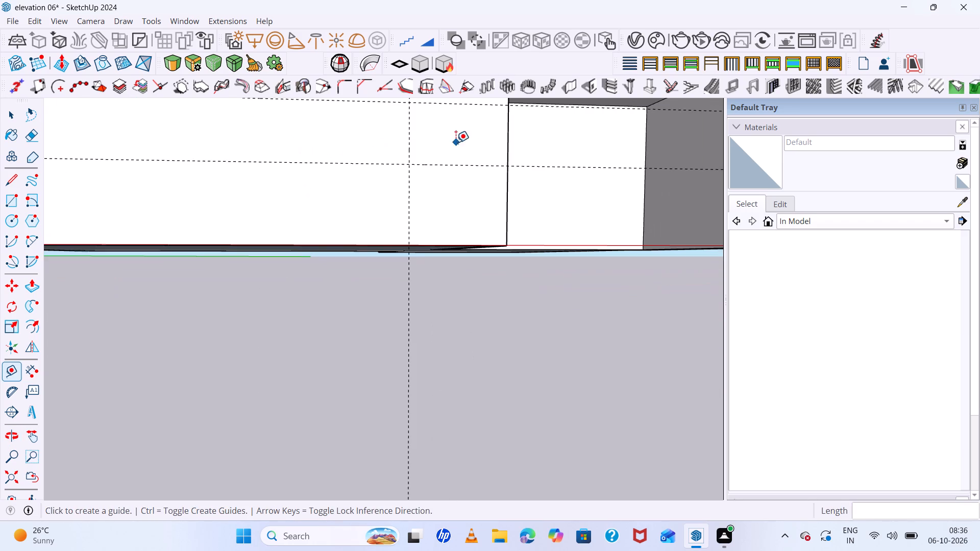
scroll(410, 145, "down", 6)
scroll(478, 135, "up", 7)
middle_click_drag(471, 171, 444, 212)
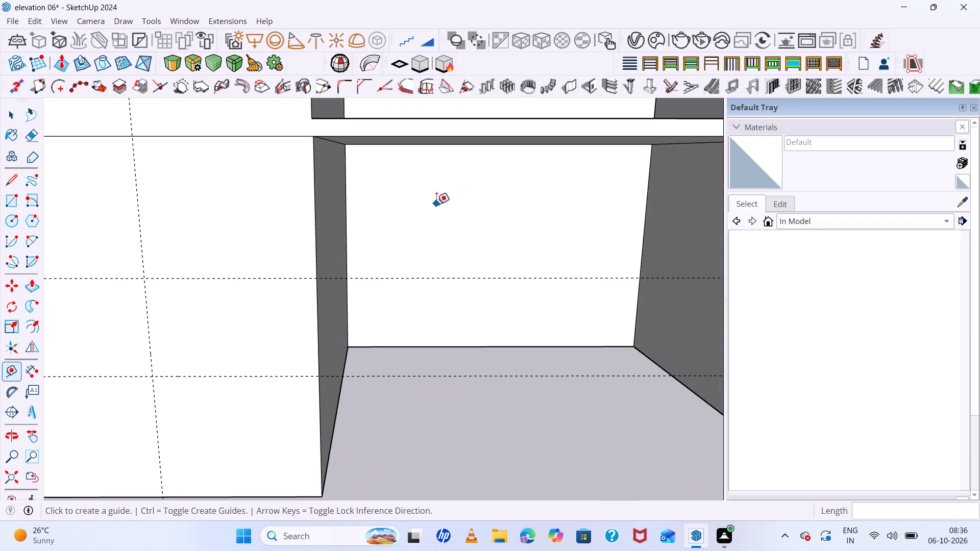
scroll(436, 204, "down", 3)
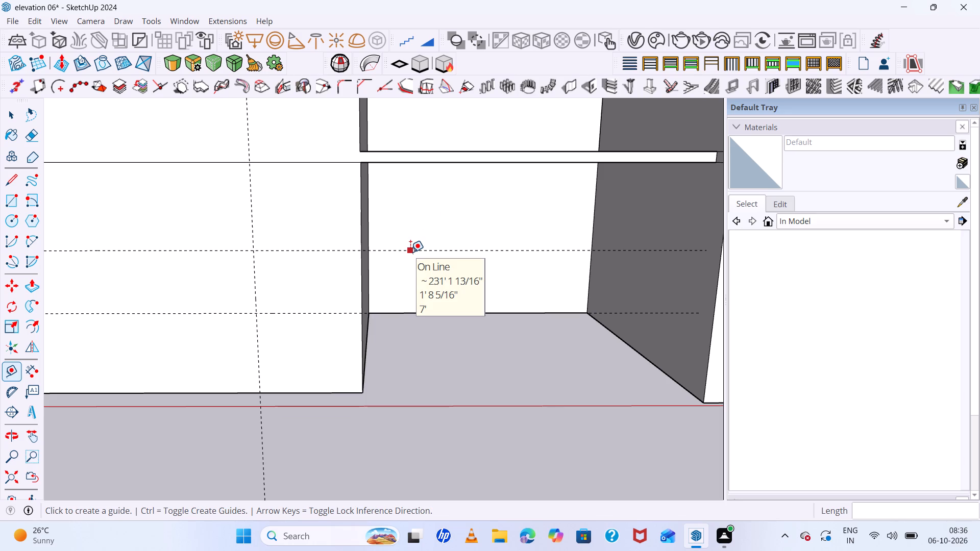
key("Escape")
scroll(401, 239, "up", 4)
scroll(372, 217, "down", 4)
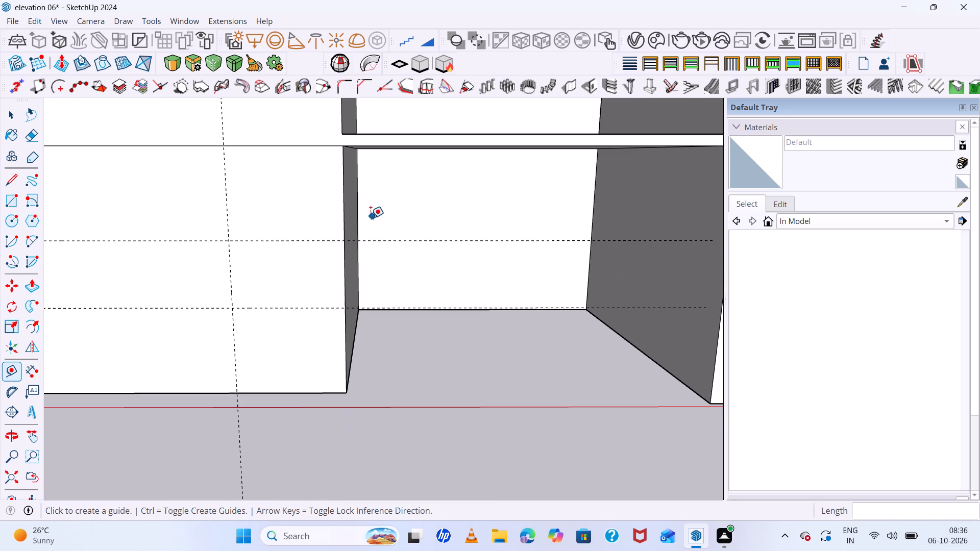
key("r")
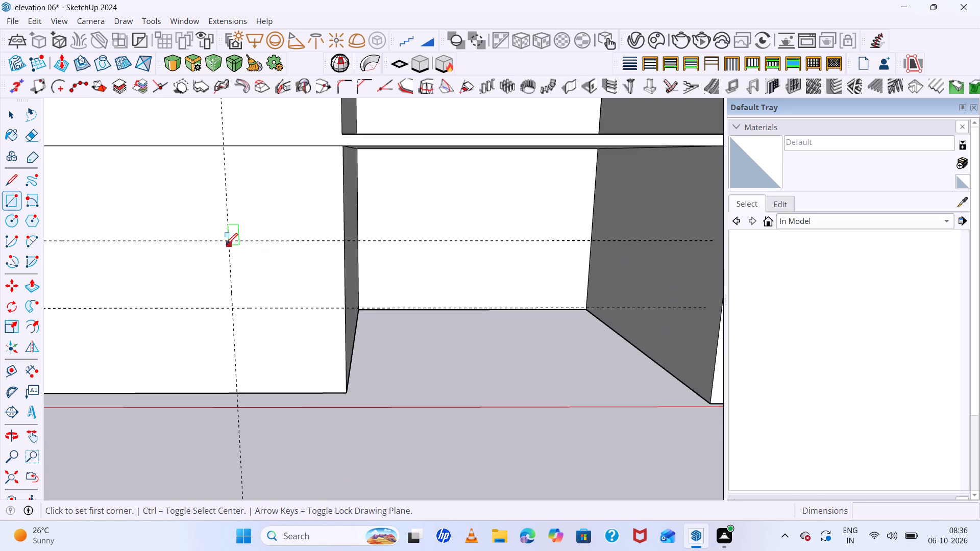
left_click(229, 241)
left_click(344, 308)
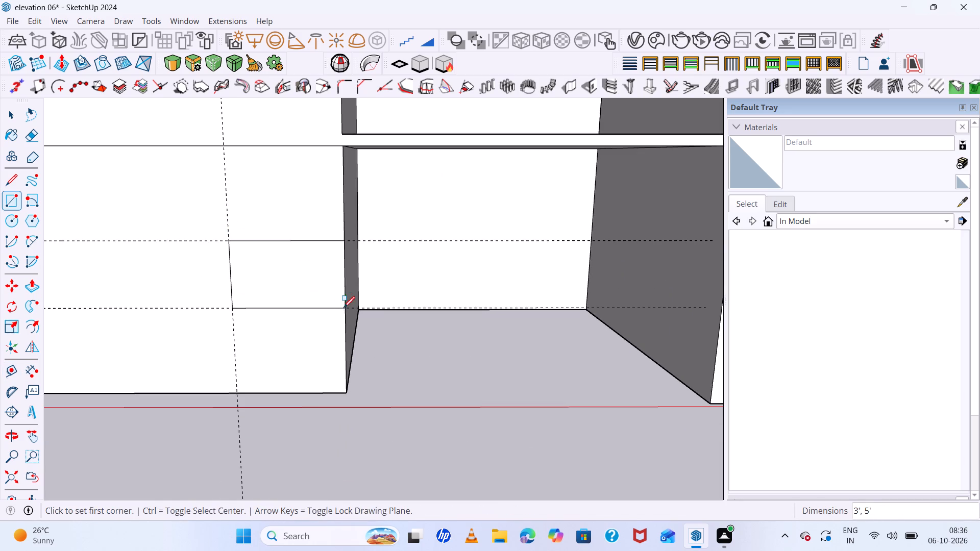
key("space")
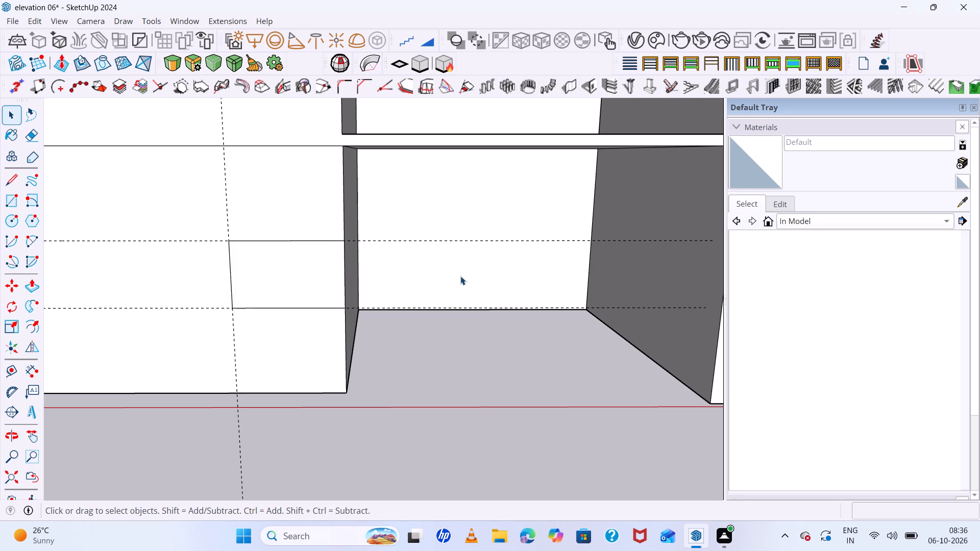
Draw a thin 5' wide rectangle slightly above the window outline, from the wall's corner edge to the vertical guide.
scroll(232, 239, "down", 1)
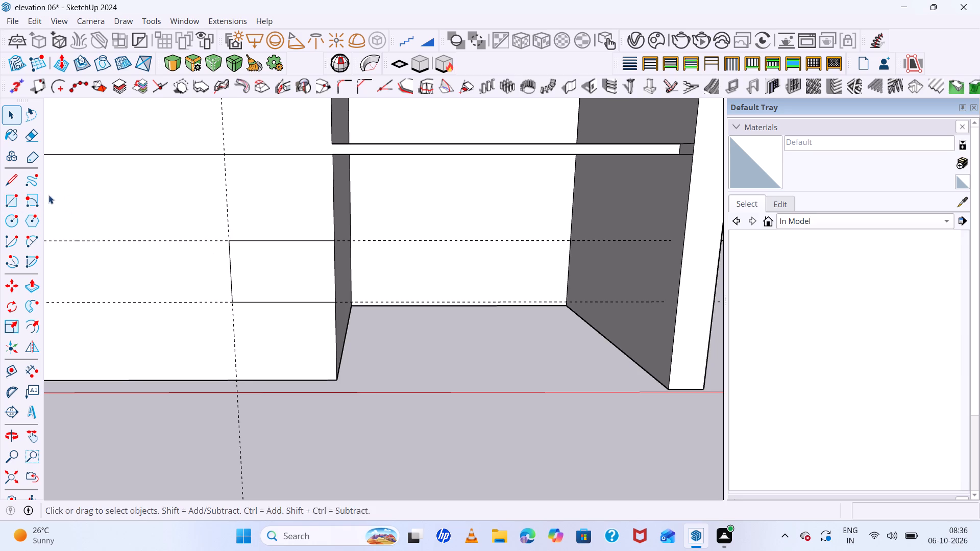
left_click(13, 202)
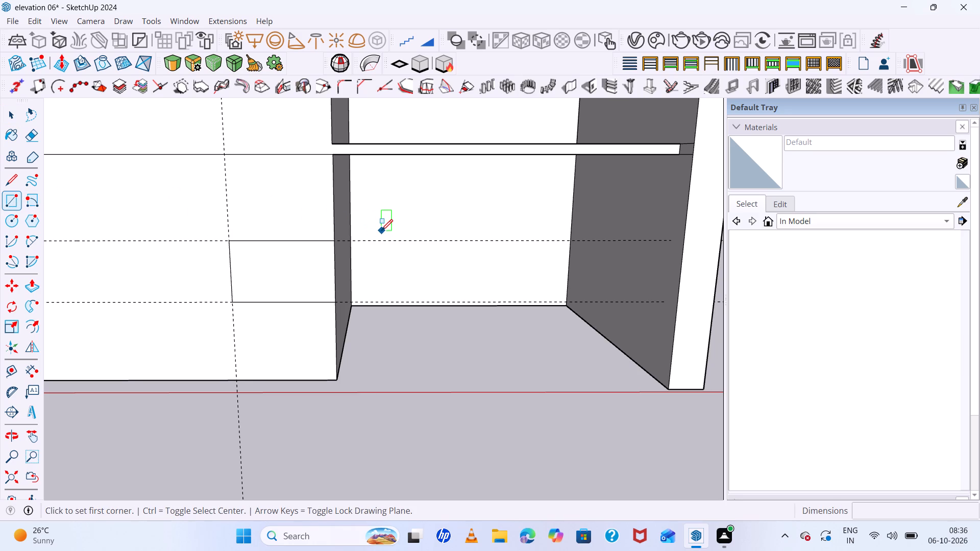
left_click(333, 240)
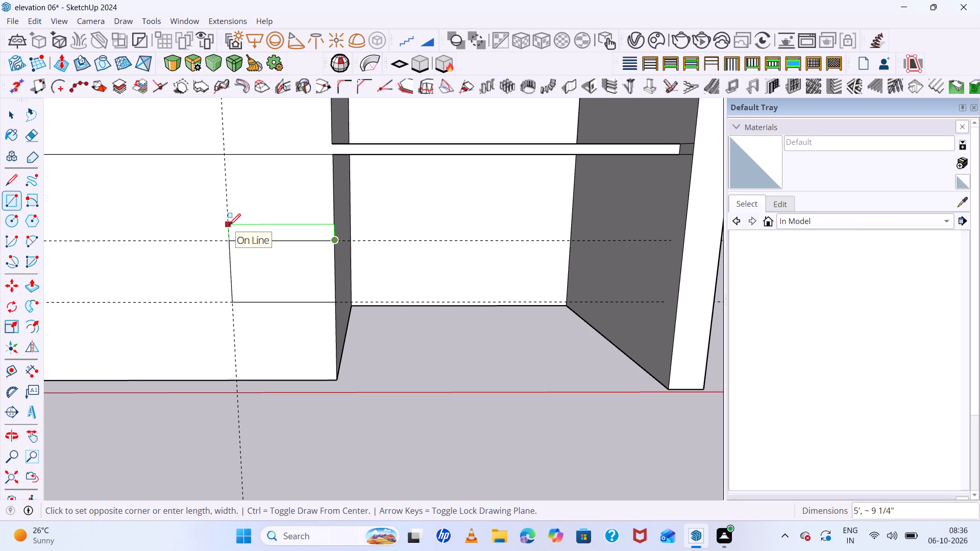
key("Escape")
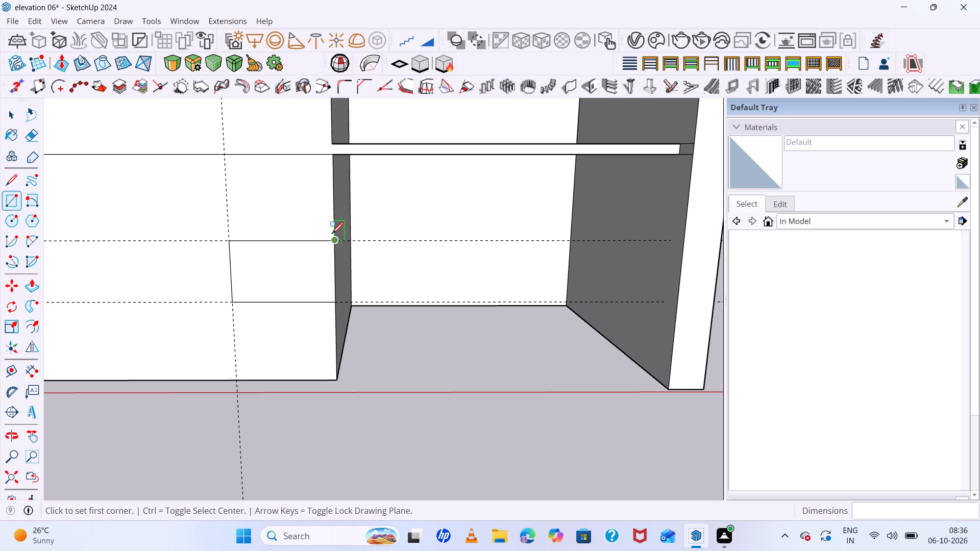
left_click(332, 232)
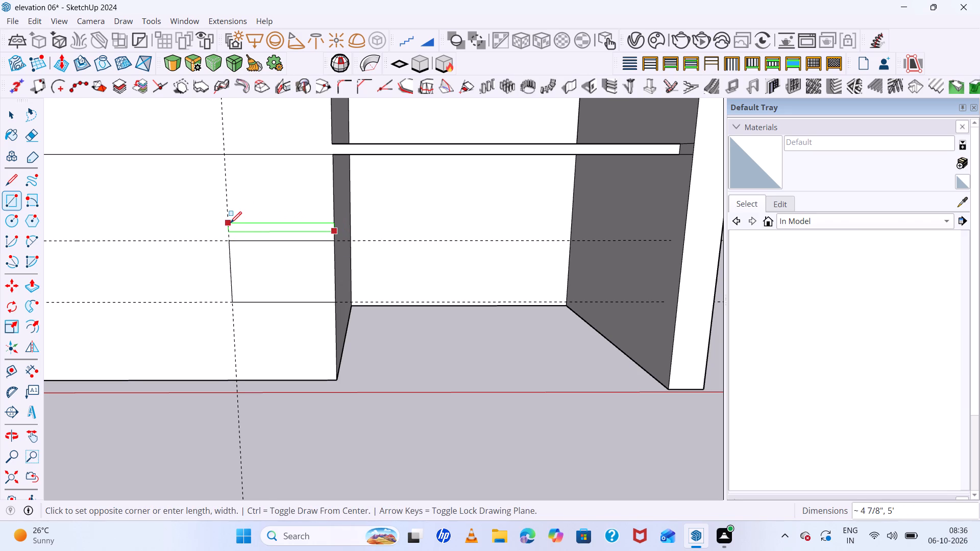
double_click(228, 221)
key("v")
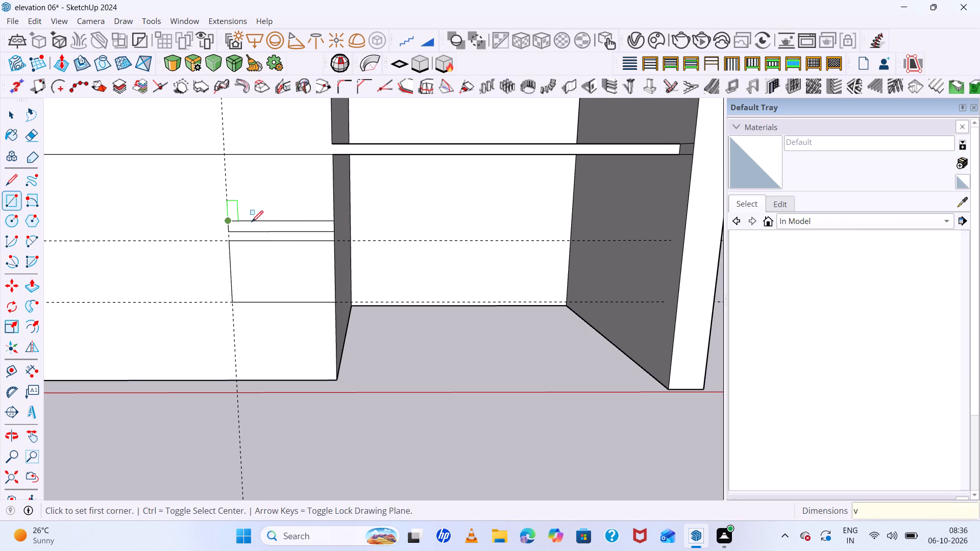
key("v")
Push/Pull the thin strip above the window outward about 1' 6" to form a projecting ledge.
key("space")
left_click(289, 226)
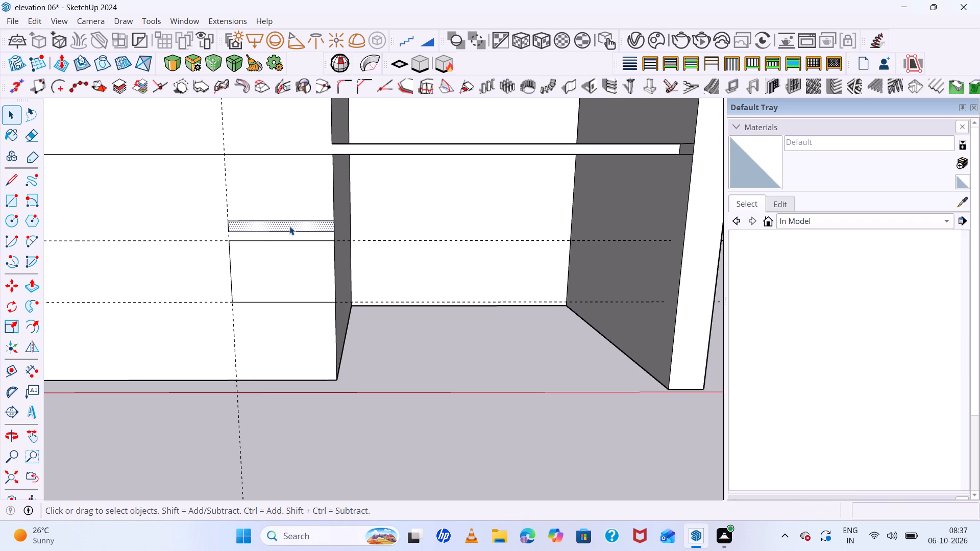
key("p")
left_click(289, 226)
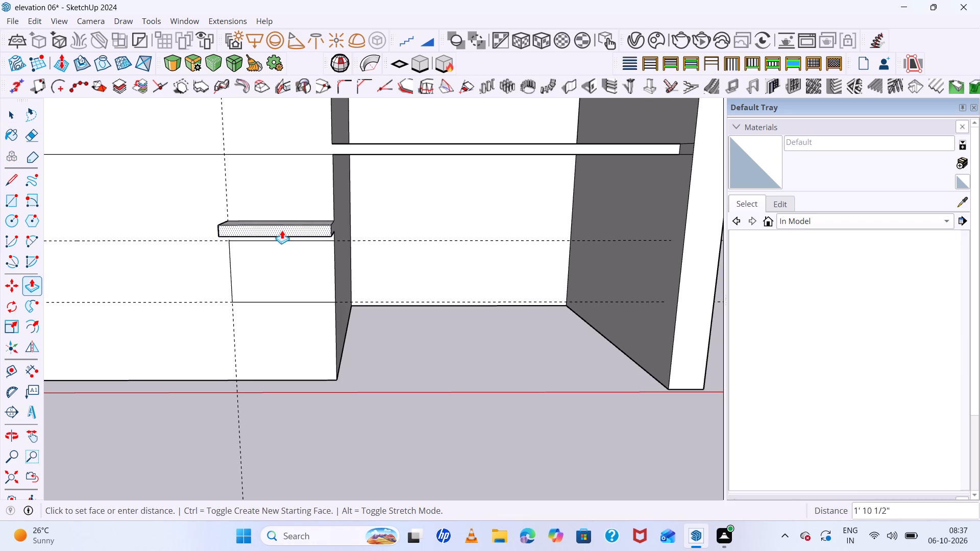
left_click(282, 227)
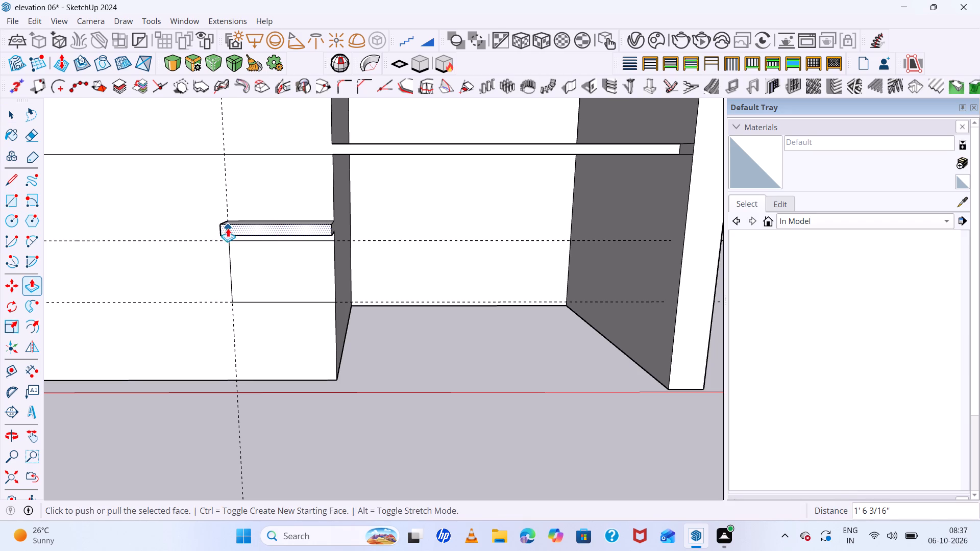
Push/Pull the ledge's end face at the vertical guide sideways by the same distance, past the window outline.
middle_click_drag(228, 228, 433, 209)
scroll(377, 221, "up", 3)
key("space")
double_click(356, 221)
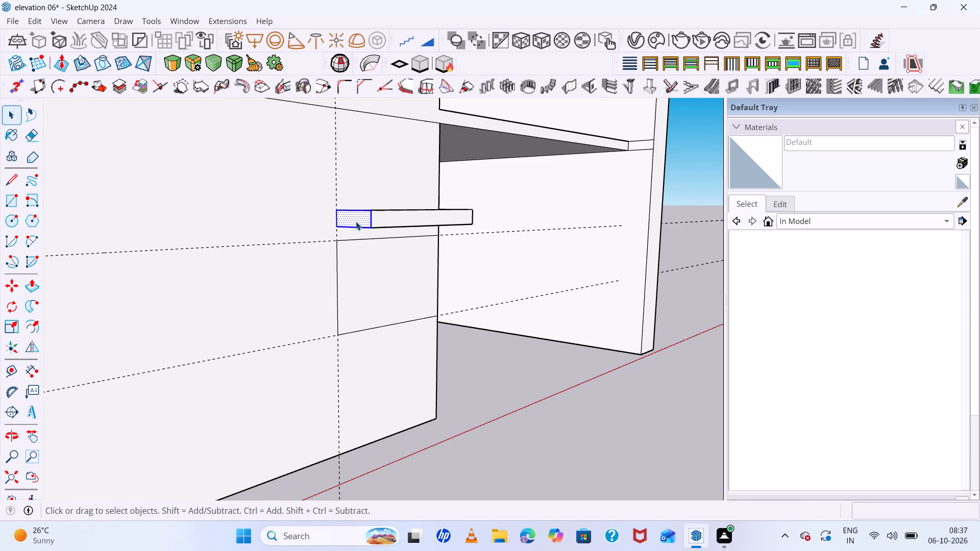
key("p")
double_click(356, 221)
left_click(338, 222)
key("space")
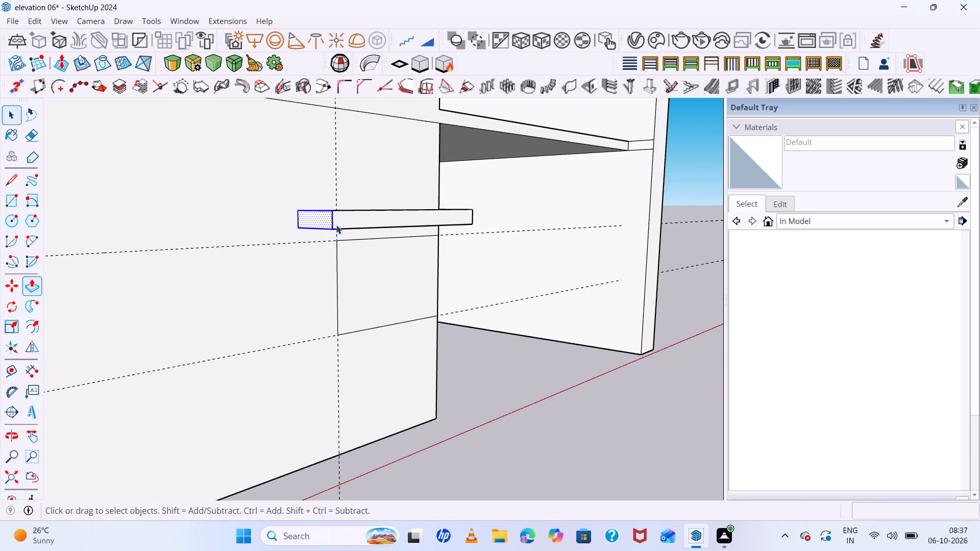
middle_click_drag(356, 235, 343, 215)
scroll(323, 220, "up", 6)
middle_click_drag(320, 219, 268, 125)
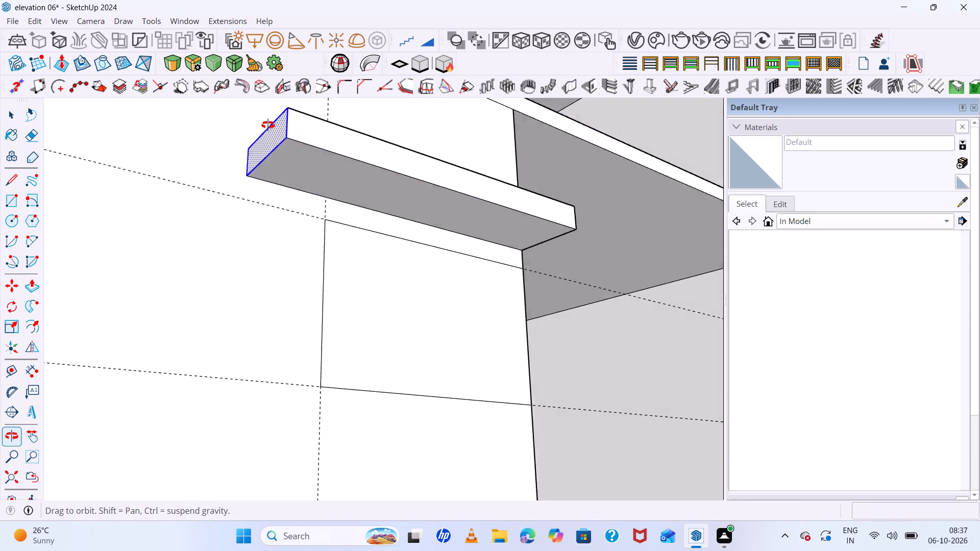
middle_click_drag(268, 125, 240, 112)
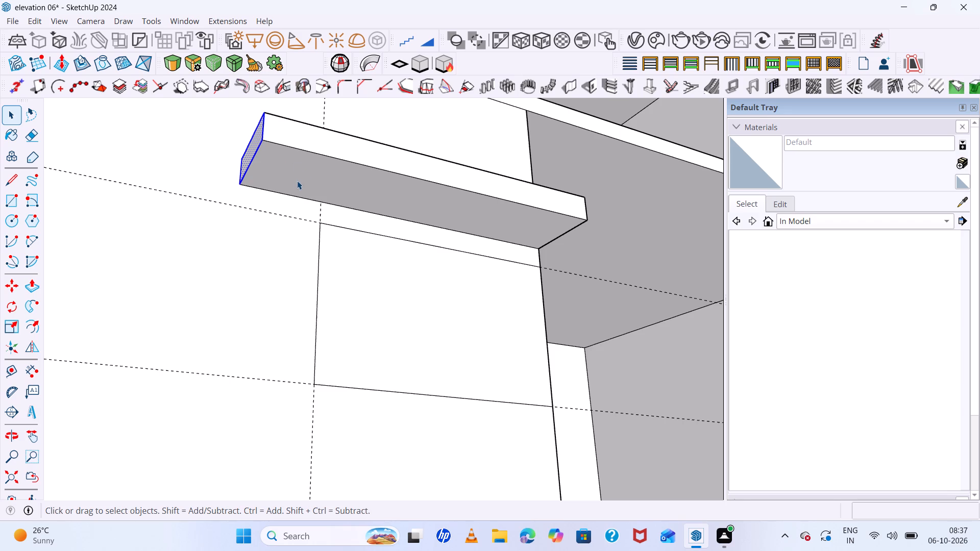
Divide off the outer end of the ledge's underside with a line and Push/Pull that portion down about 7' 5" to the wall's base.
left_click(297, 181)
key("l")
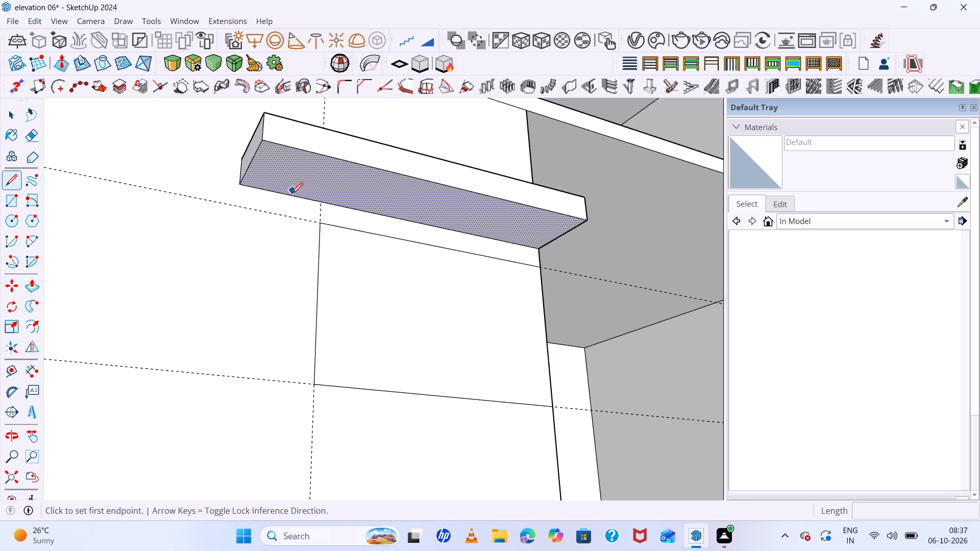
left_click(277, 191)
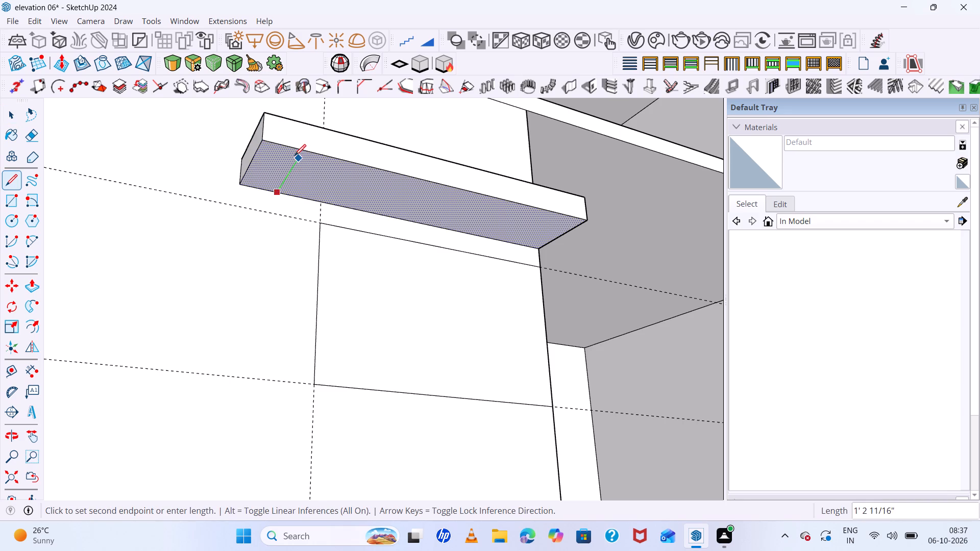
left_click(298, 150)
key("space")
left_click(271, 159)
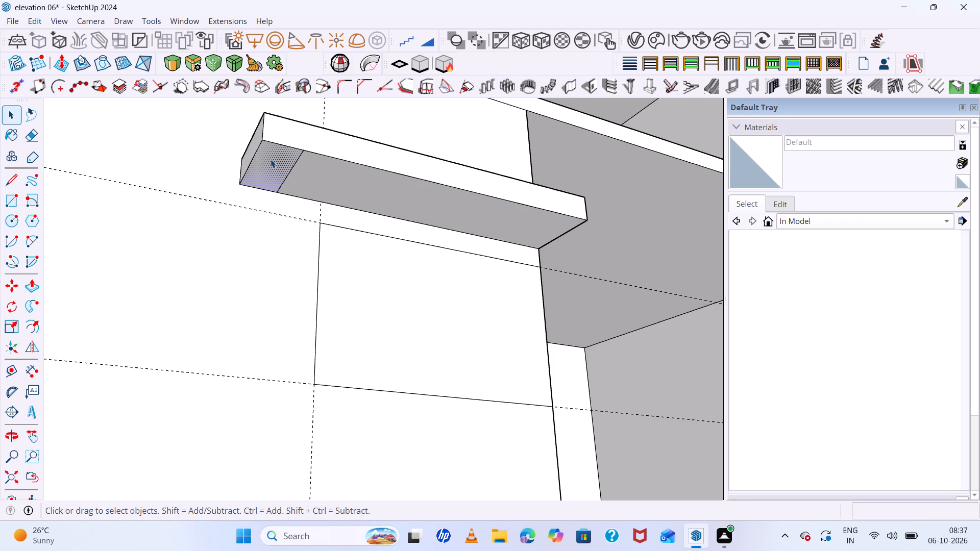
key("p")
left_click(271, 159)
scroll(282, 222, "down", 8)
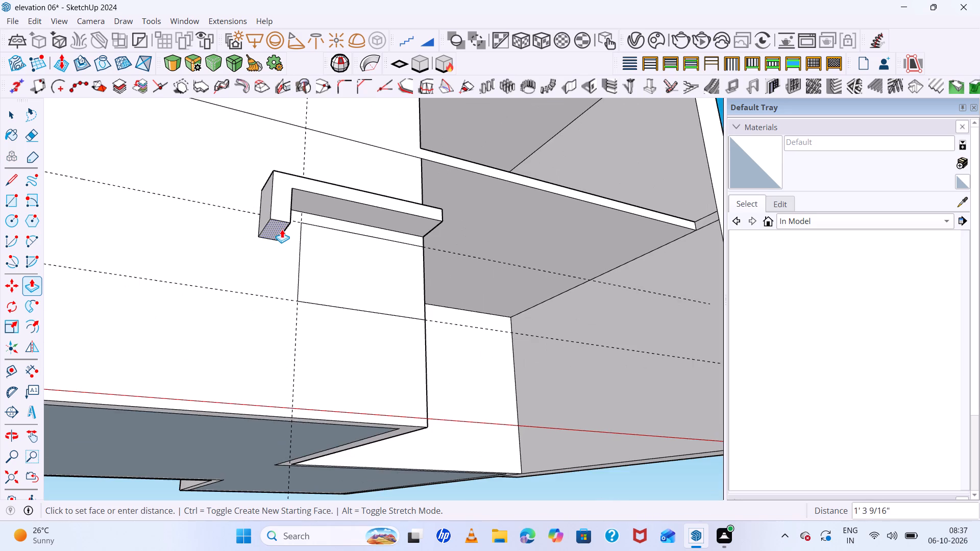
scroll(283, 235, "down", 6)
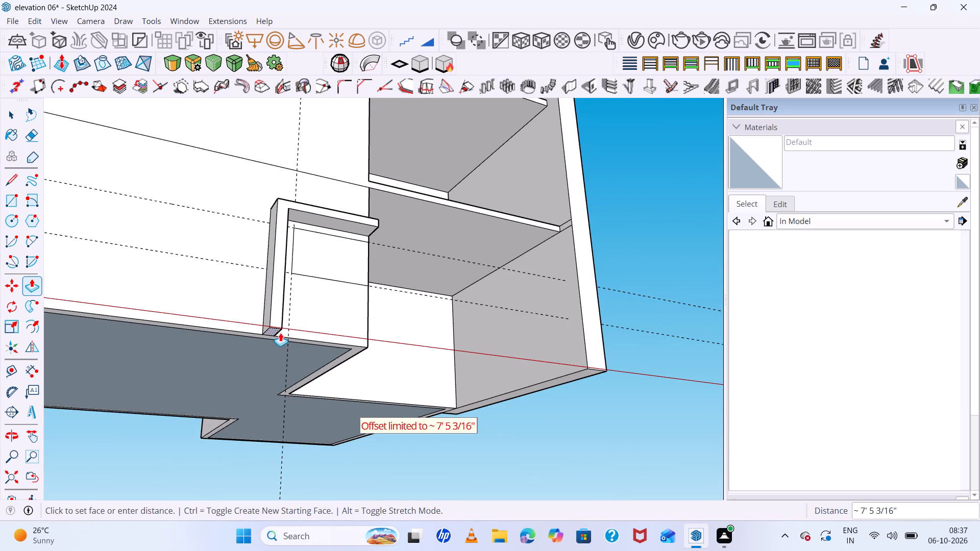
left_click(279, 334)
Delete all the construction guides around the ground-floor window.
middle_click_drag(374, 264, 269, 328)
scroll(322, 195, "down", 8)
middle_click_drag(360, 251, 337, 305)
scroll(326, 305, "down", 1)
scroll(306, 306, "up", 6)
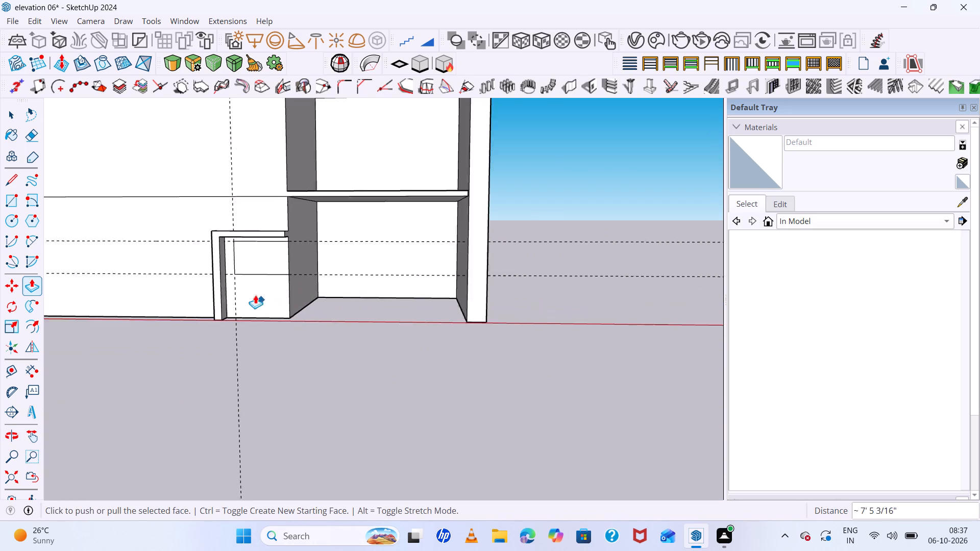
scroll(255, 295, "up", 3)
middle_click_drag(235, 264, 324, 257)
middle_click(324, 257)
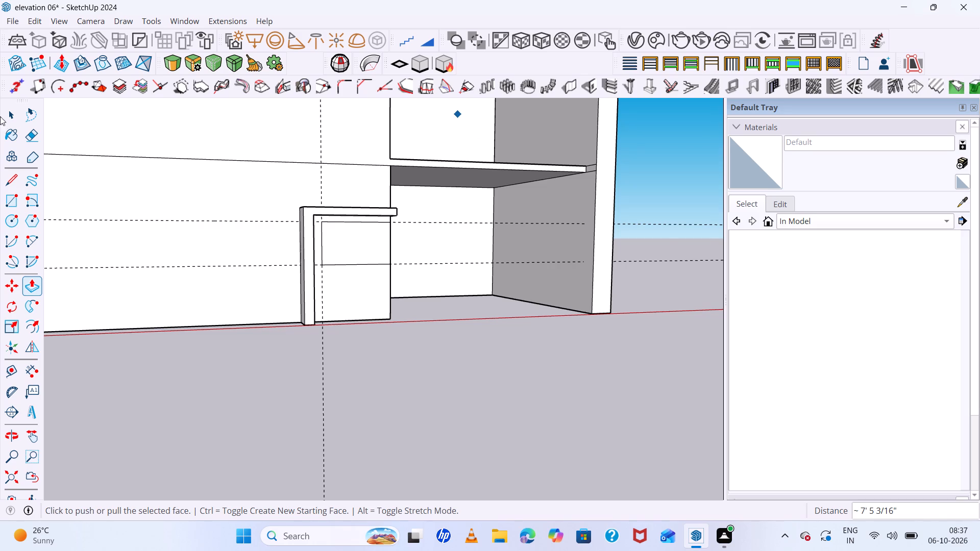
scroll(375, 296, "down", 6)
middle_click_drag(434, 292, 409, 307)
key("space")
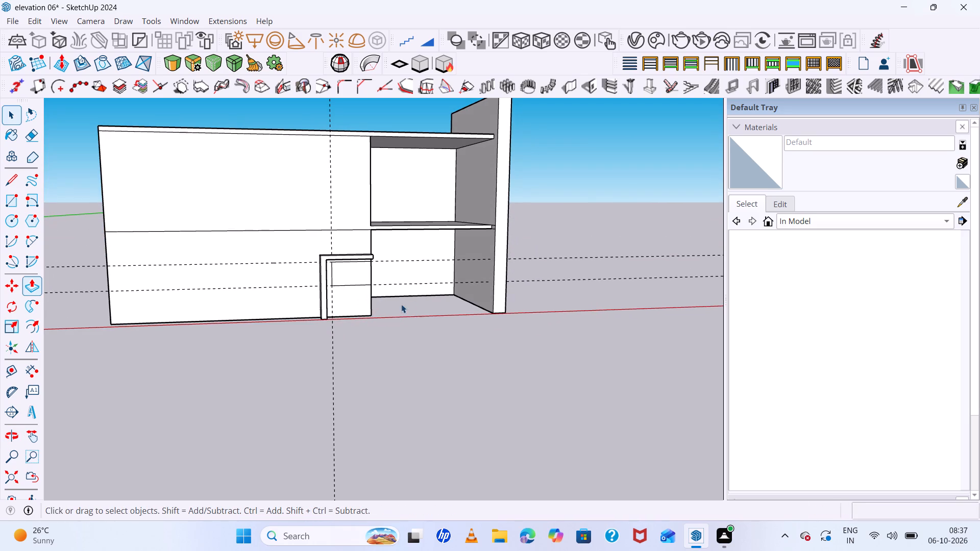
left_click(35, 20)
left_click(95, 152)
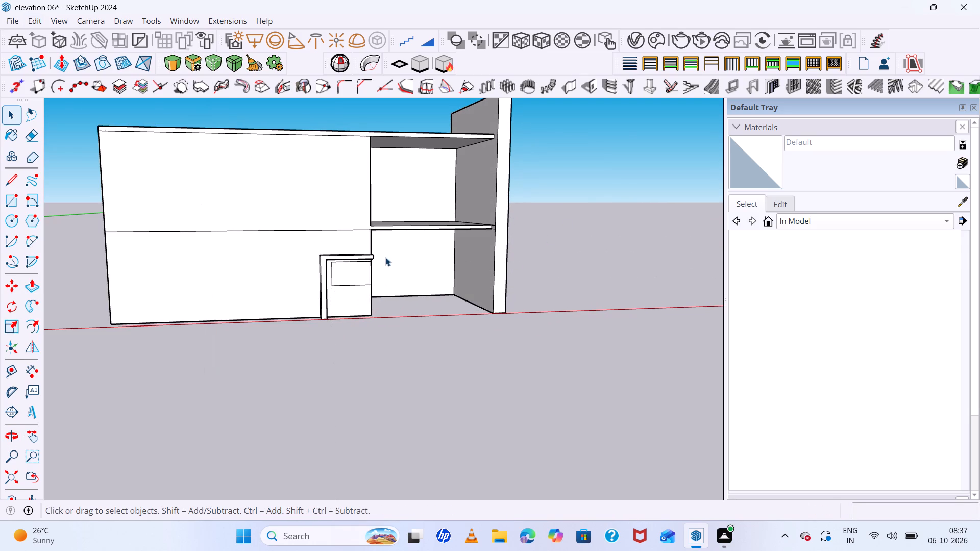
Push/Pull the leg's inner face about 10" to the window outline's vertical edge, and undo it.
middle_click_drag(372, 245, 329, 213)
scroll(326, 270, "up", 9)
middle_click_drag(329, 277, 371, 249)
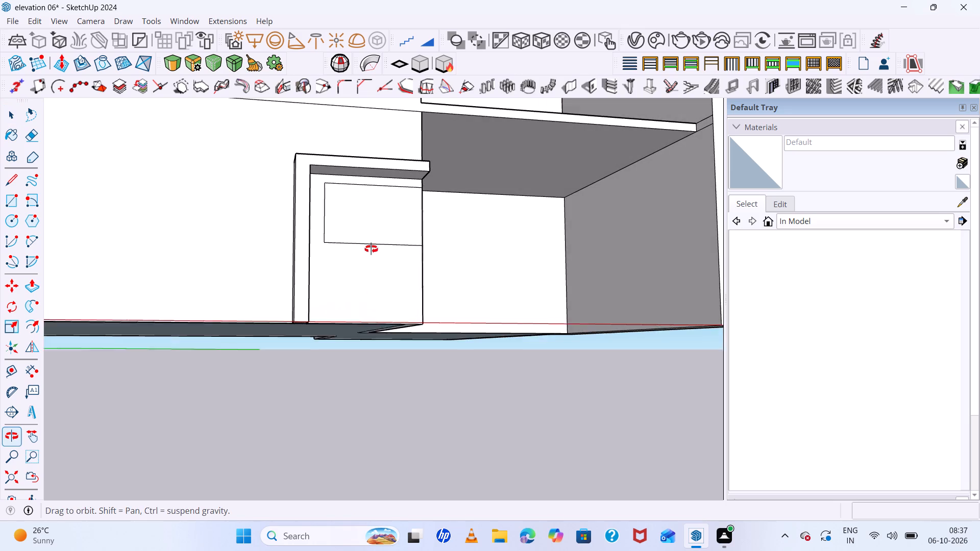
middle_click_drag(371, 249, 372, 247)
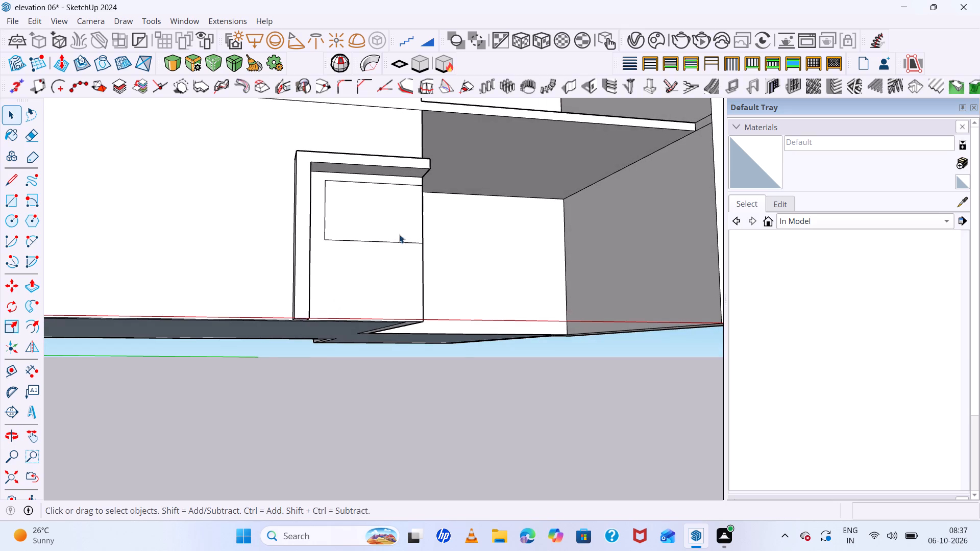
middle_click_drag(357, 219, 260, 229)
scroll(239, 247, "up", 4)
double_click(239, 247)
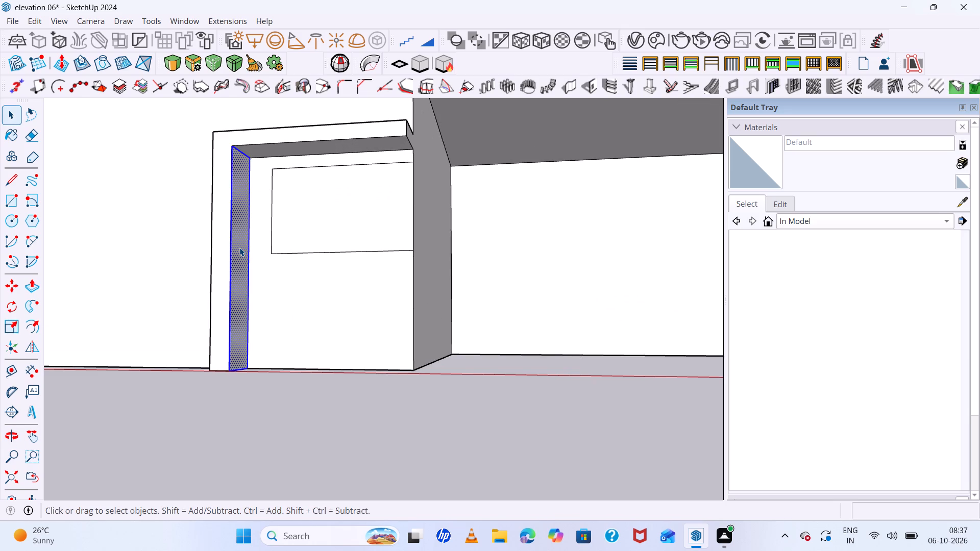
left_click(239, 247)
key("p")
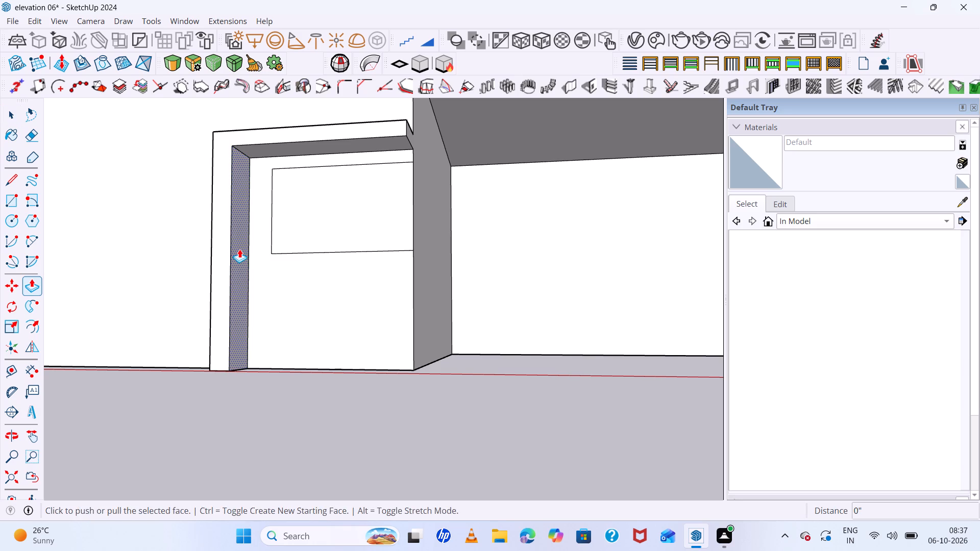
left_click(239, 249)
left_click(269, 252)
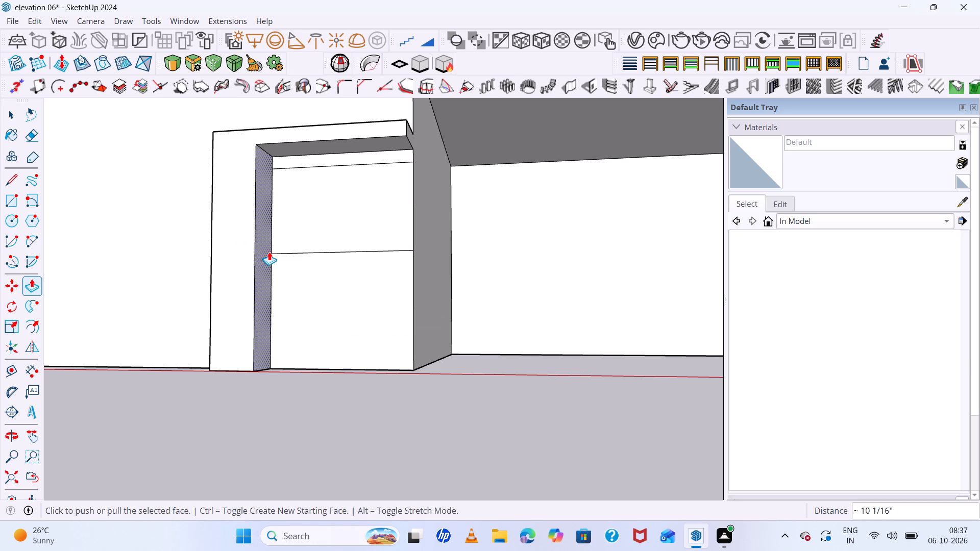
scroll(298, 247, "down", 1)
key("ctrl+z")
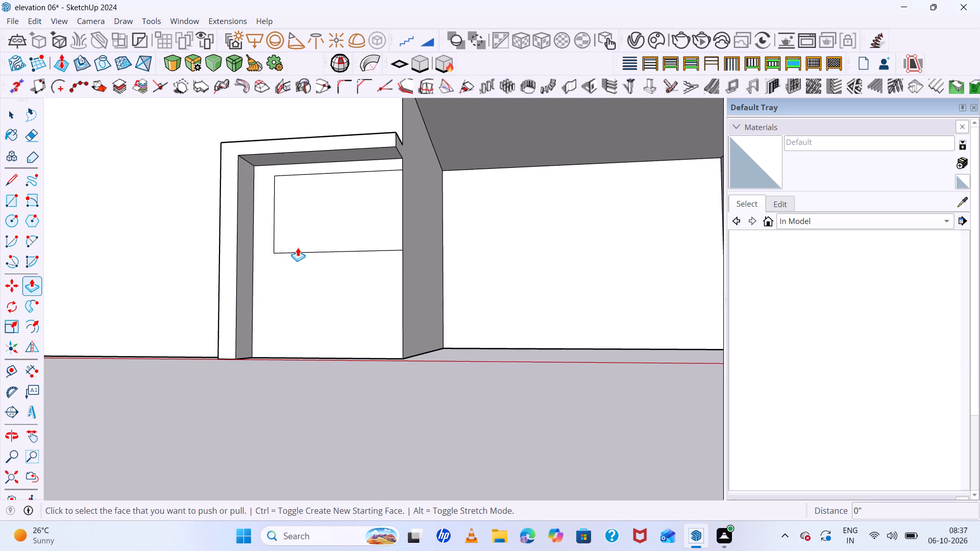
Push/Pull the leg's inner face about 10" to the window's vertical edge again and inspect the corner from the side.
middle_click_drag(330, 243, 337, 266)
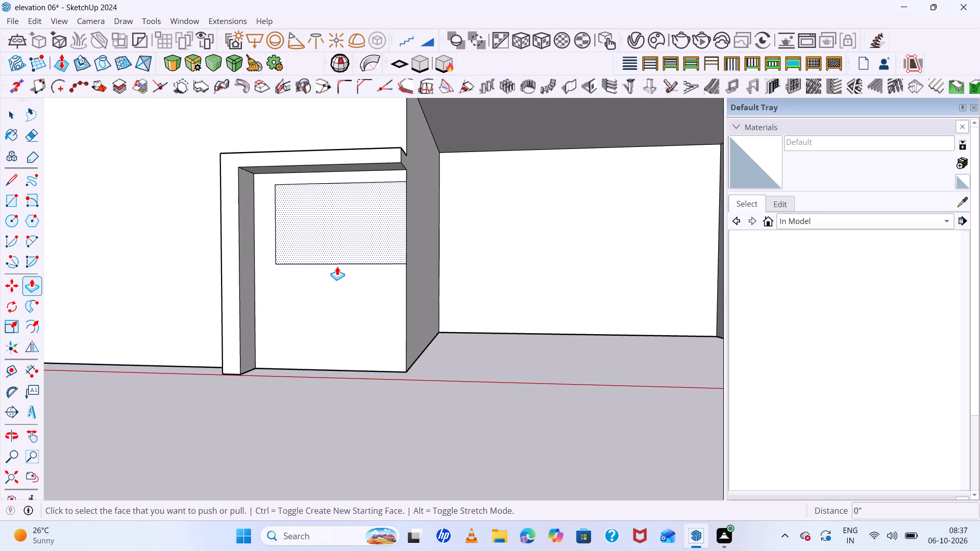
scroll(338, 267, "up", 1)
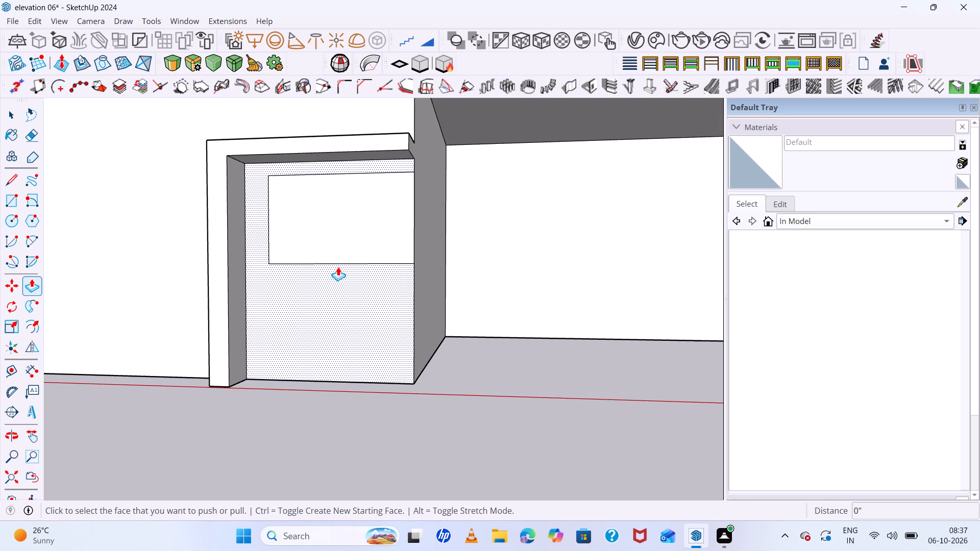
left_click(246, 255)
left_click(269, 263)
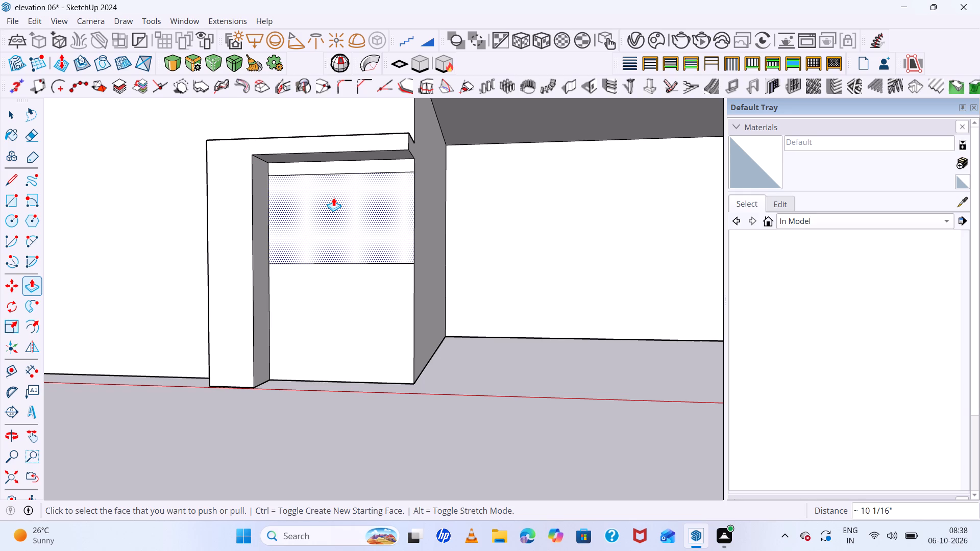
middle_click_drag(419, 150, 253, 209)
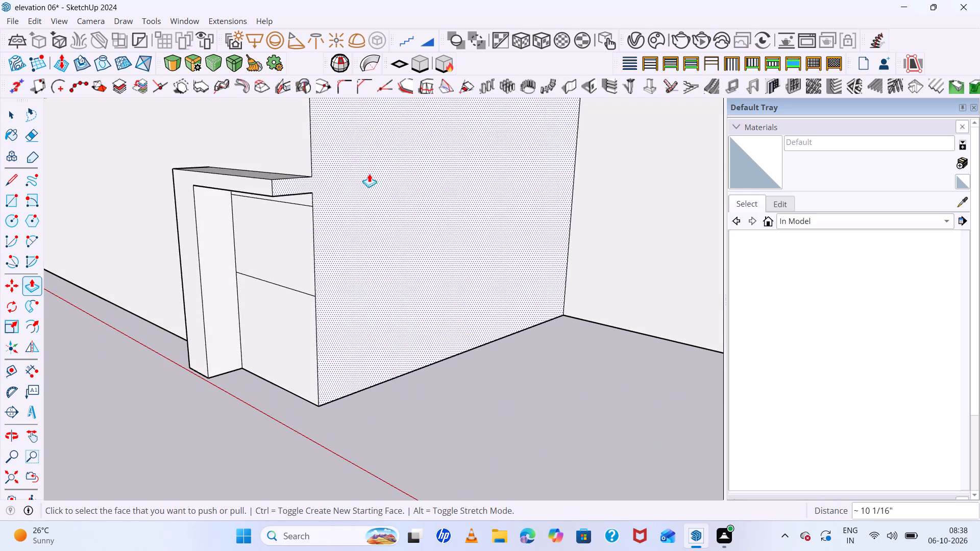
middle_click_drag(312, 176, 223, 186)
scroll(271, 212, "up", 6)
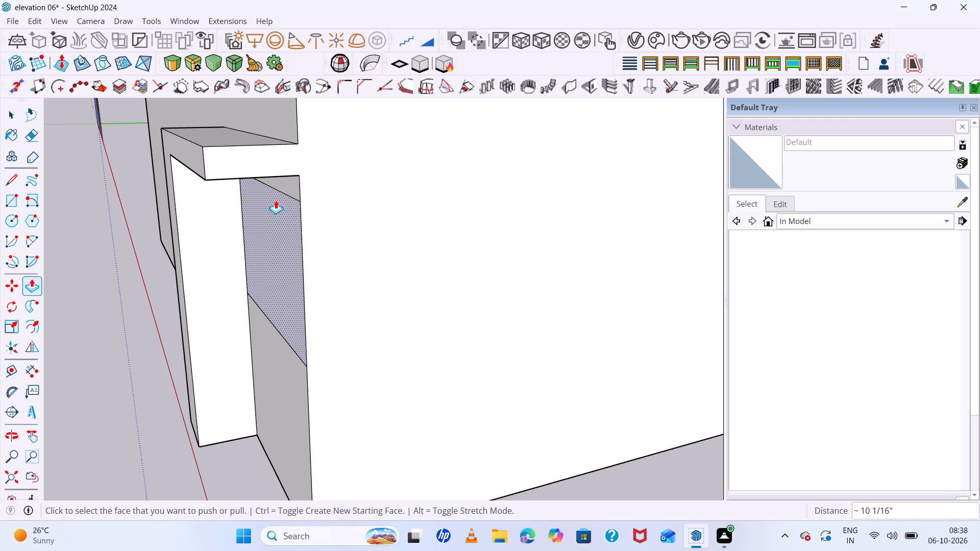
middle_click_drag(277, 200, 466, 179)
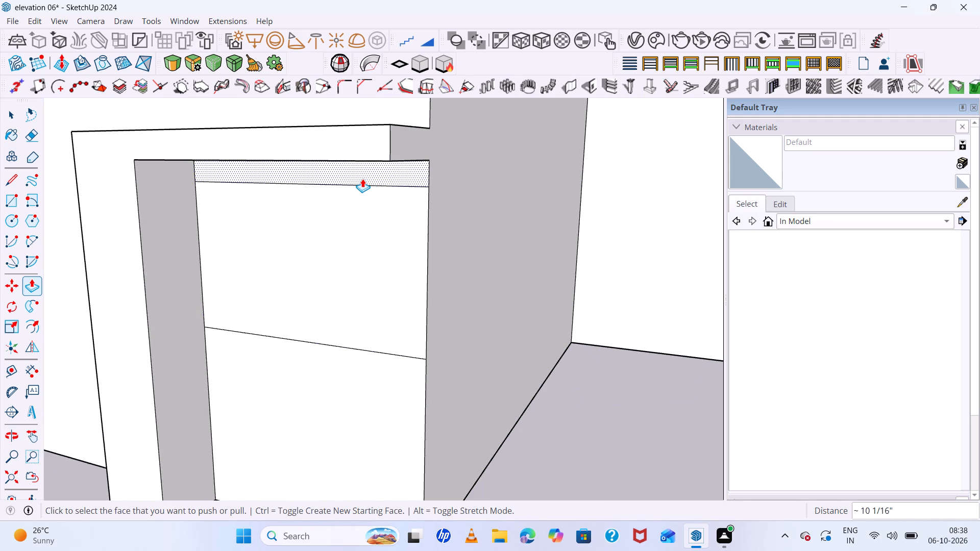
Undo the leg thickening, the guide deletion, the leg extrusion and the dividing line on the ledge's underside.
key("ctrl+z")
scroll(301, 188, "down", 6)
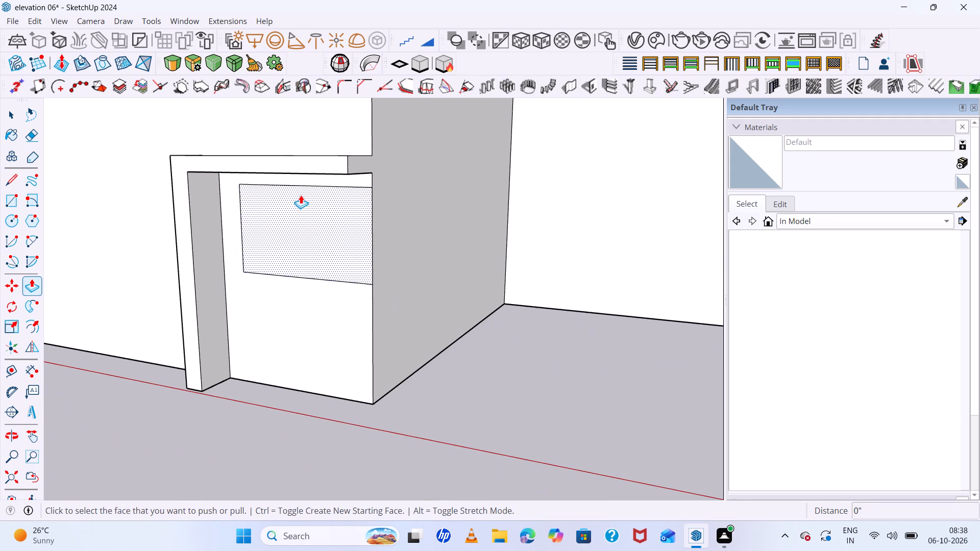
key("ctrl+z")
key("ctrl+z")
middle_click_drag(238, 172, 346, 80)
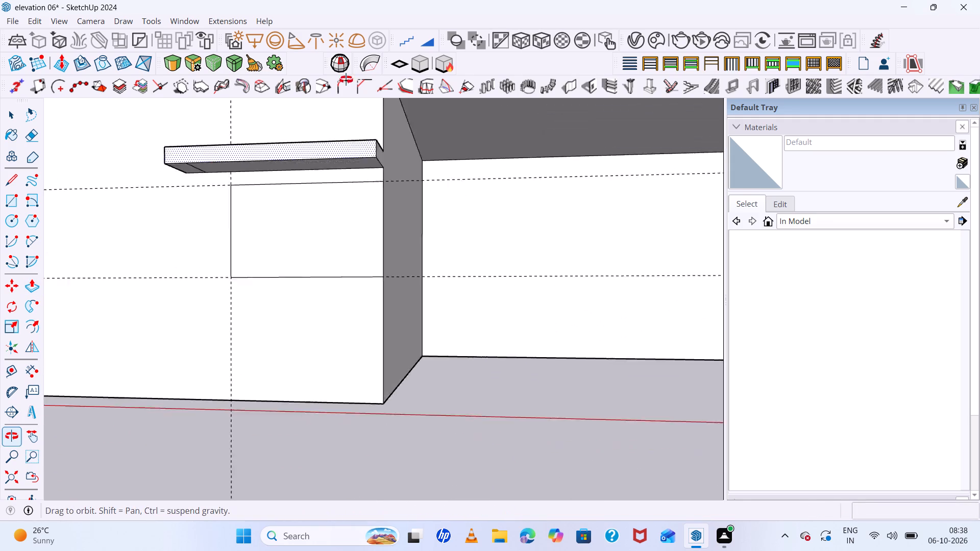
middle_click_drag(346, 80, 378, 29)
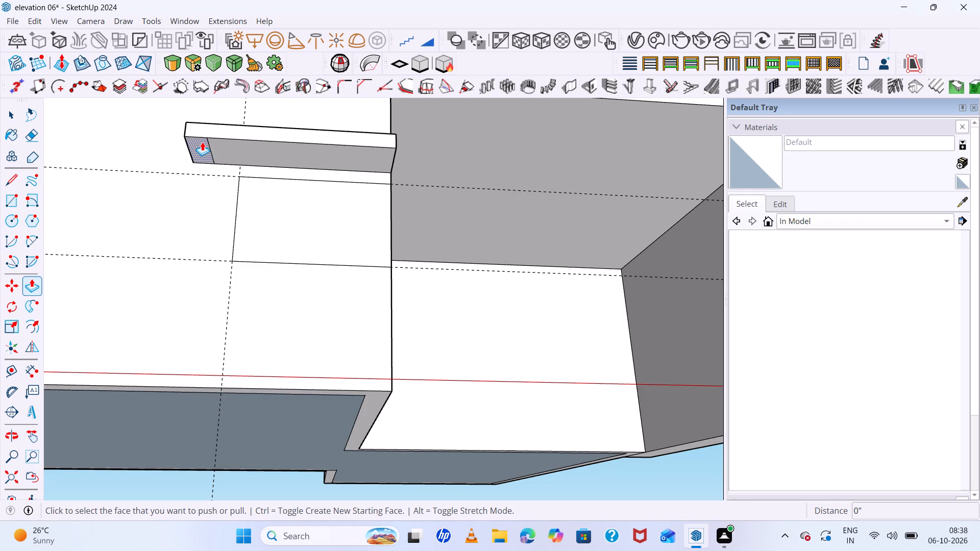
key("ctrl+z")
Push/Pull the ledge's outer end face back about 1' 6" to line up with the window's vertical guide.
middle_click_drag(184, 140, 326, 183)
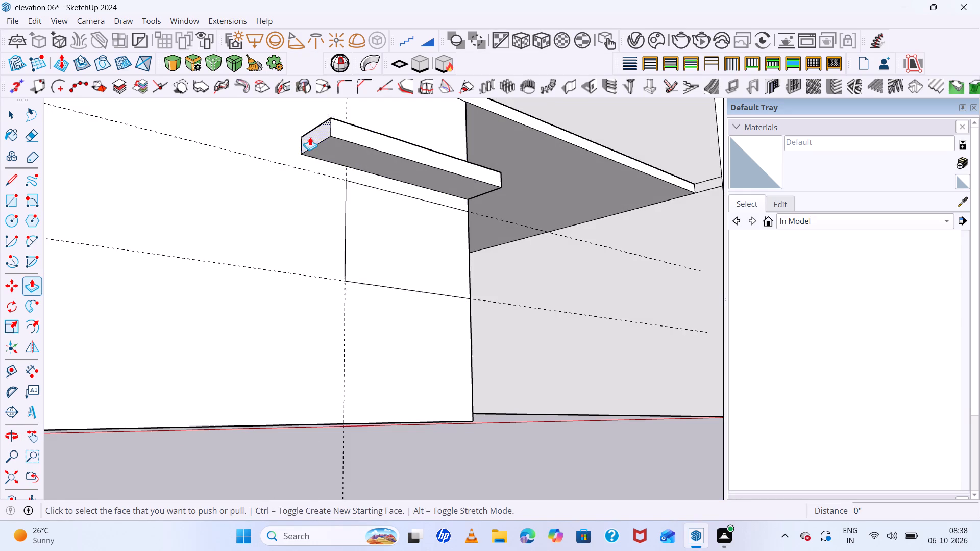
left_click(313, 135)
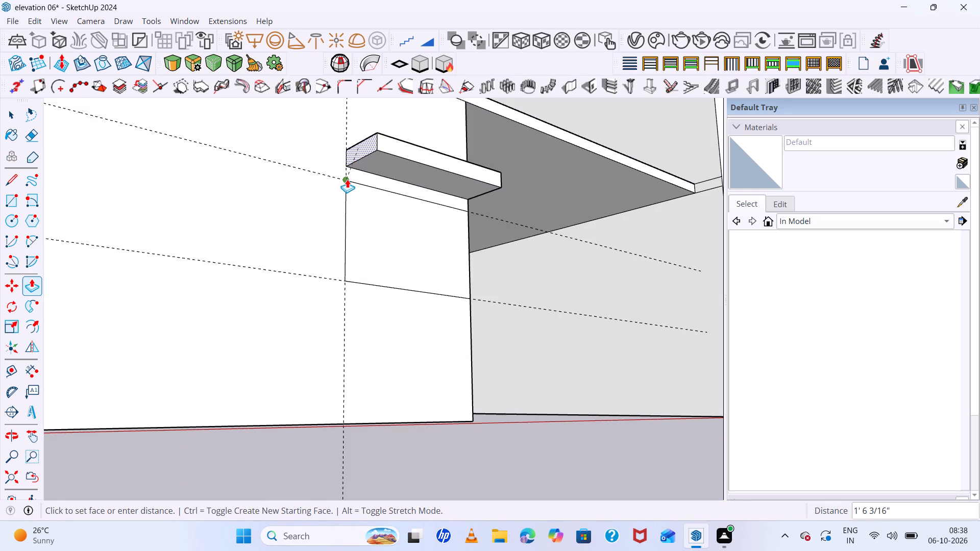
left_click(347, 179)
Push/Pull the ledge's end face outward about 7" past the guide as a new segment, keeping the starting face's edges.
middle_click_drag(351, 166, 271, 174)
key("space")
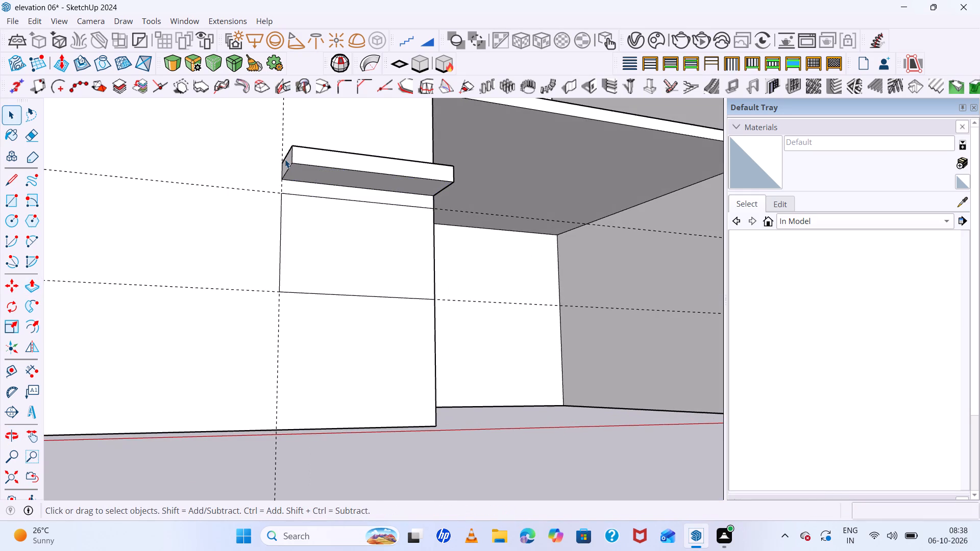
key("p")
left_click(285, 159)
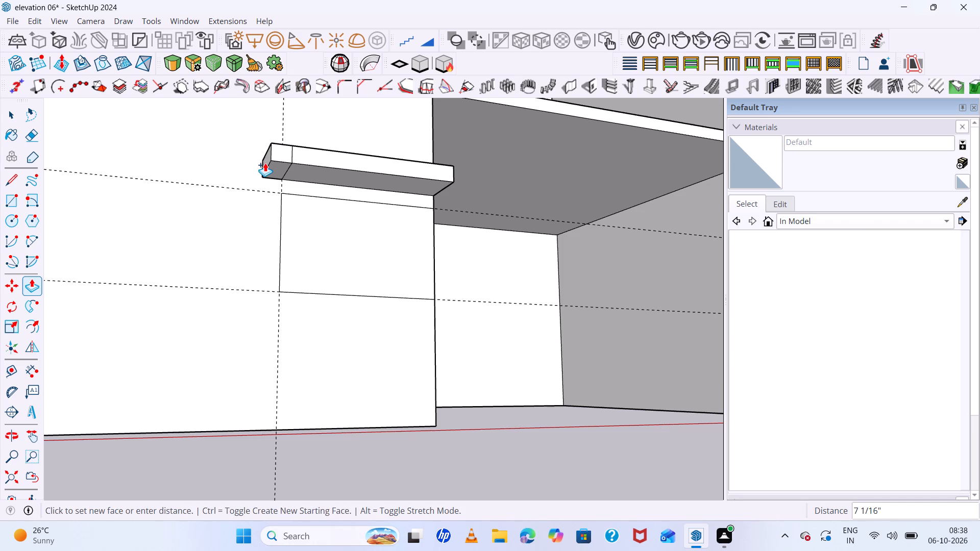
left_click(265, 163)
Push/Pull the underside of the ledge's new end segment down about 7' 5" to the wall's base, forming a vertical leg.
left_click(280, 168)
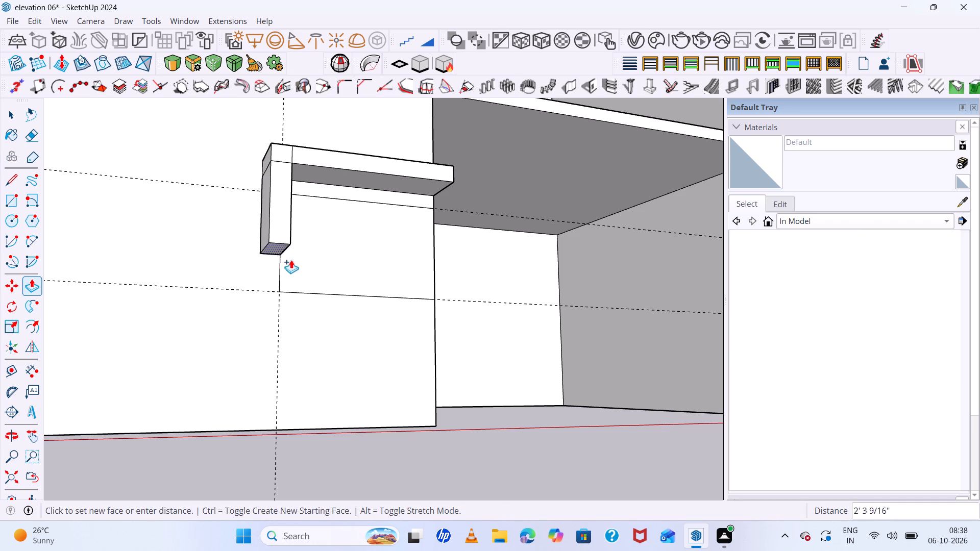
scroll(292, 270, "down", 6)
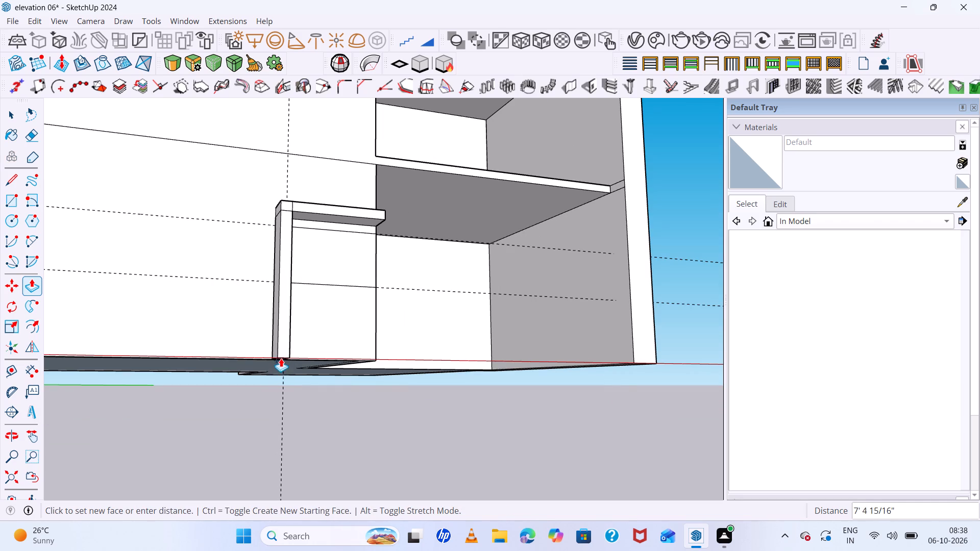
left_click(372, 361)
Delete the leftover dividing edges on the ledge's top and front faces, where the end segment meets it.
middle_click_drag(321, 305, 309, 393)
scroll(298, 291, "up", 6)
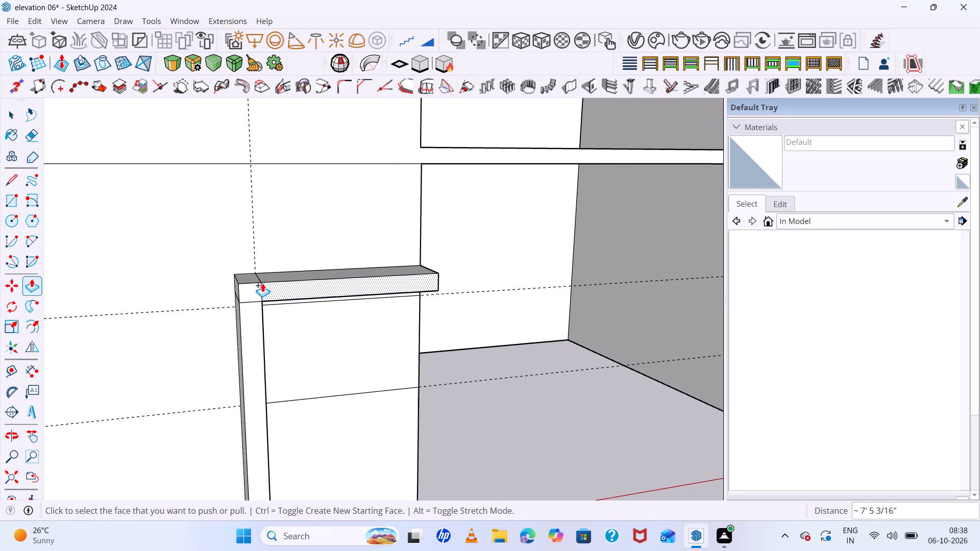
scroll(252, 267, "up", 5)
middle_click_drag(299, 283, 294, 347)
key("c")
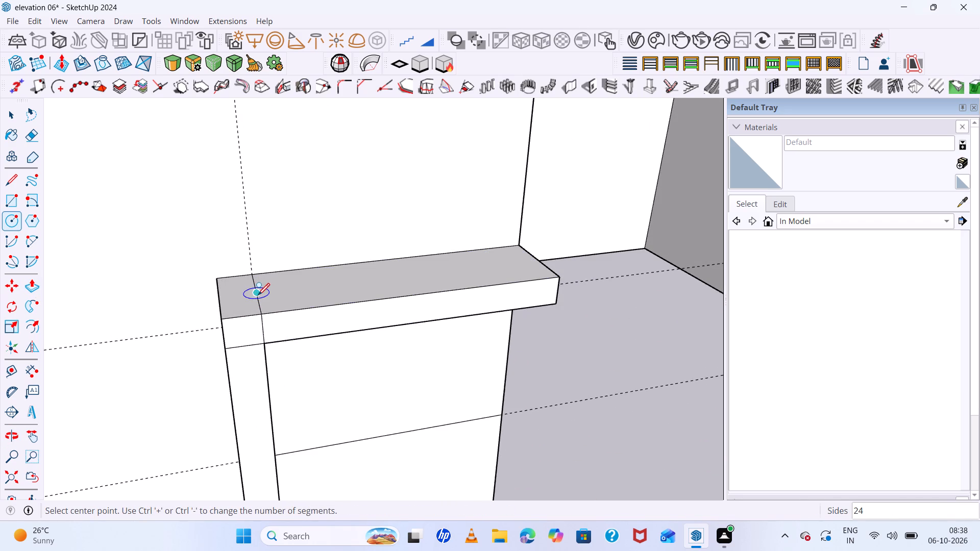
key("space")
left_click(258, 294)
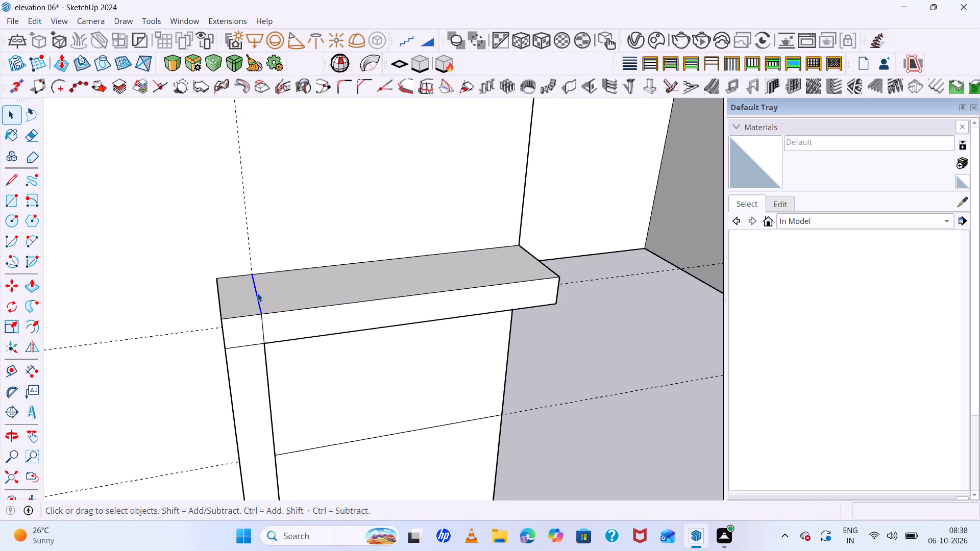
key("Delete")
left_click(261, 323)
scroll(268, 309, "down", 5)
key("Delete")
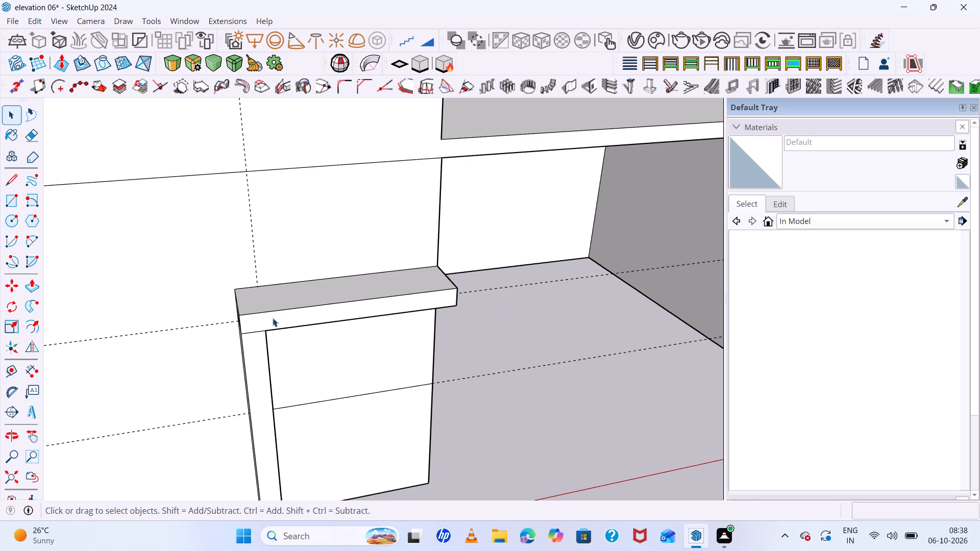
Delete the leftover edges on the frame's outer end and front faces, where the vertical leg meets the ledge.
middle_click_drag(252, 337, 380, 332)
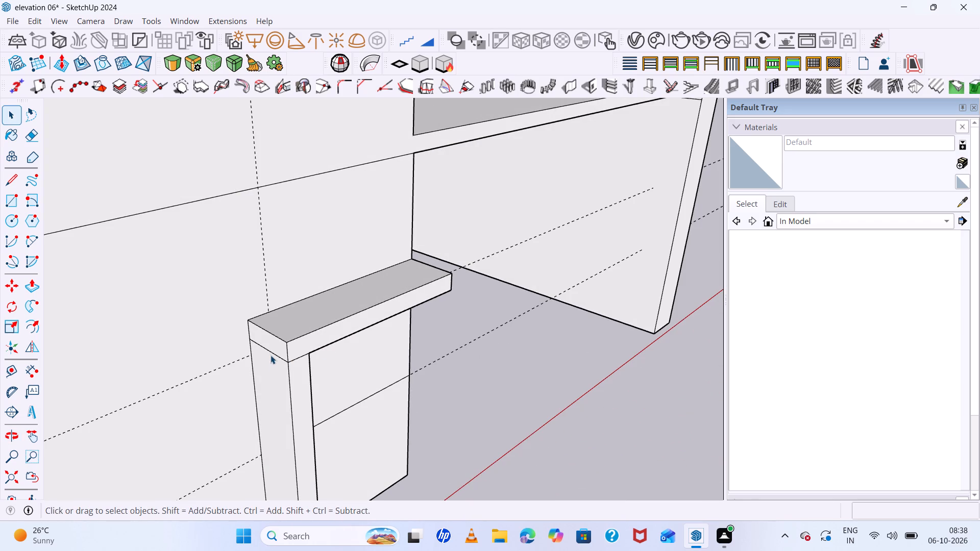
left_click(271, 355)
left_click(274, 353)
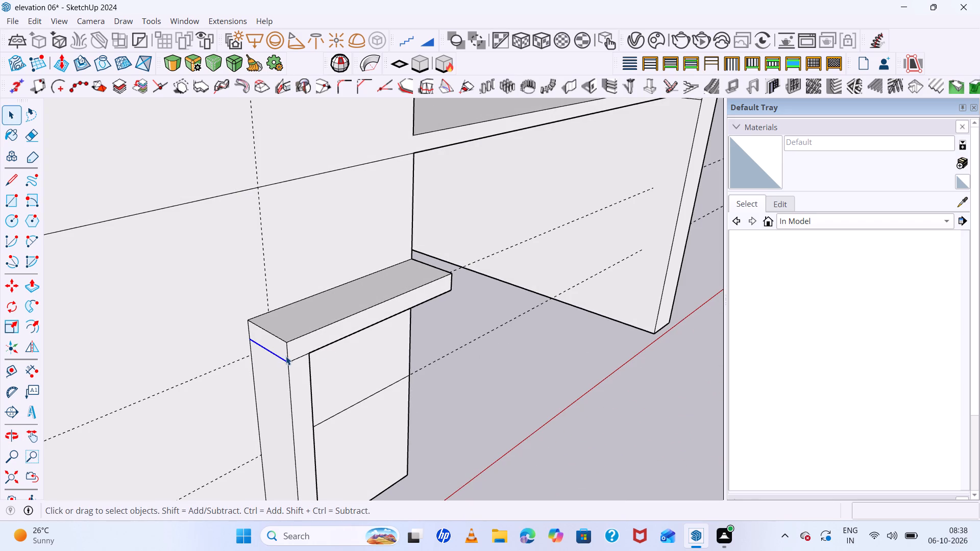
key("Delete")
left_click(294, 358)
key("Delete")
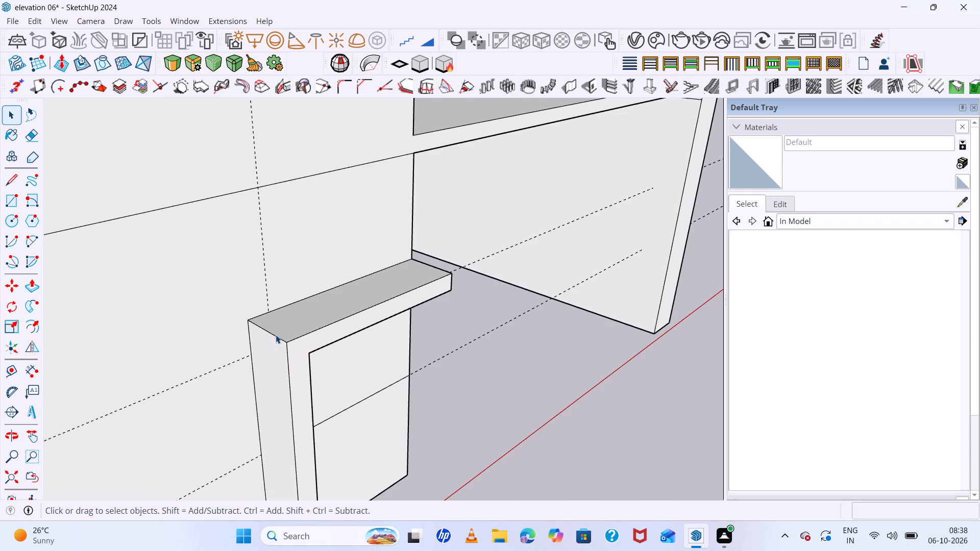
Draw a short vertical line at the wall corner to separate the ledge's inner end face from the recess wall.
scroll(276, 335, "down", 14)
middle_click_drag(305, 339, 127, 296)
scroll(226, 278, "up", 6)
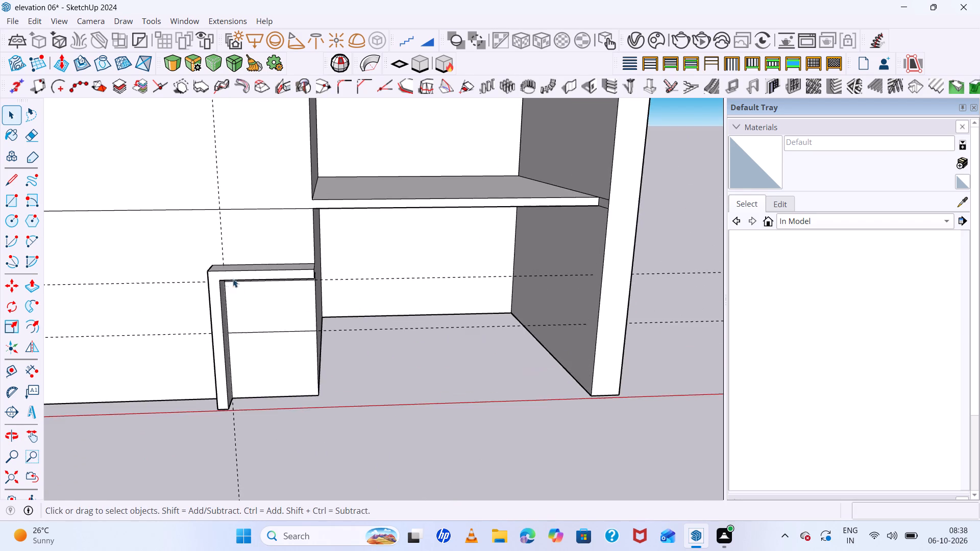
scroll(286, 281, "up", 1)
middle_click_drag(285, 278, 189, 201)
scroll(244, 228, "up", 5)
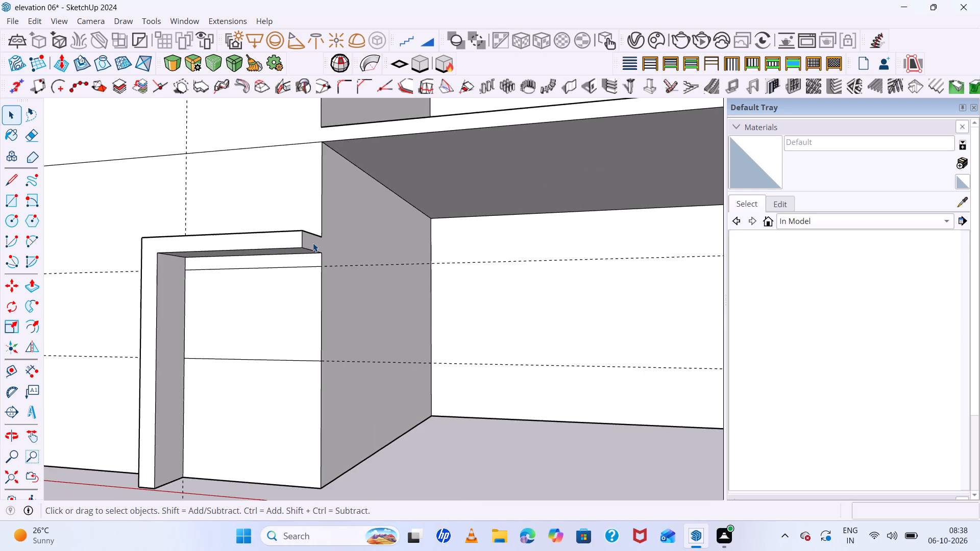
left_click(313, 243)
middle_click_drag(313, 243, 227, 251)
scroll(308, 258, "up", 6)
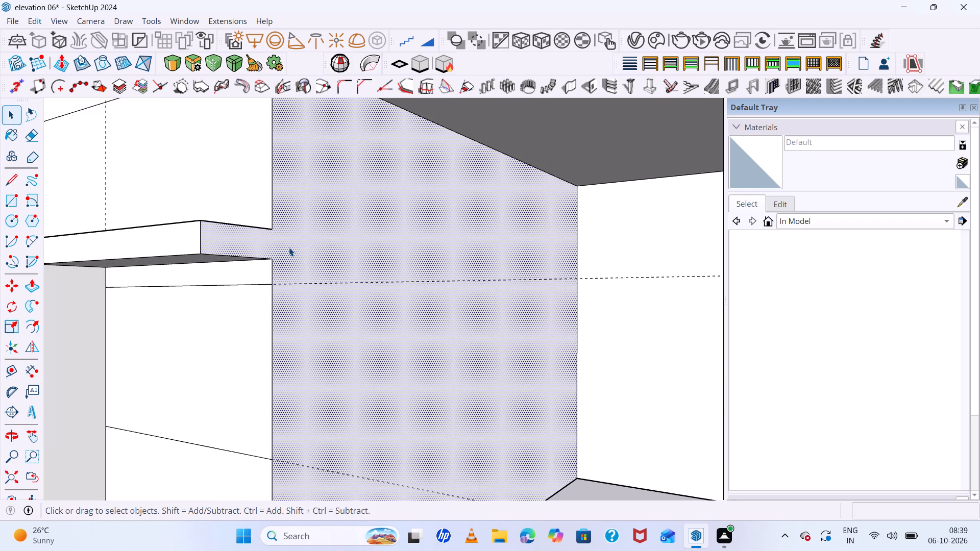
key("l")
scroll(286, 247, "up", 4)
left_click(267, 218)
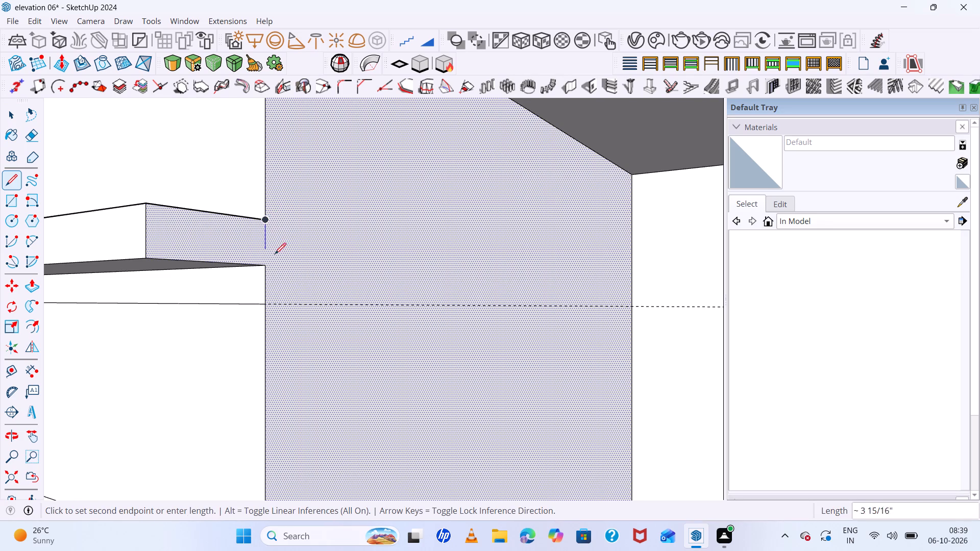
left_click(266, 267)
key("space")
Push/Pull the ledge's inner end face about 1' 4" outward past the wall corner.
double_click(223, 245)
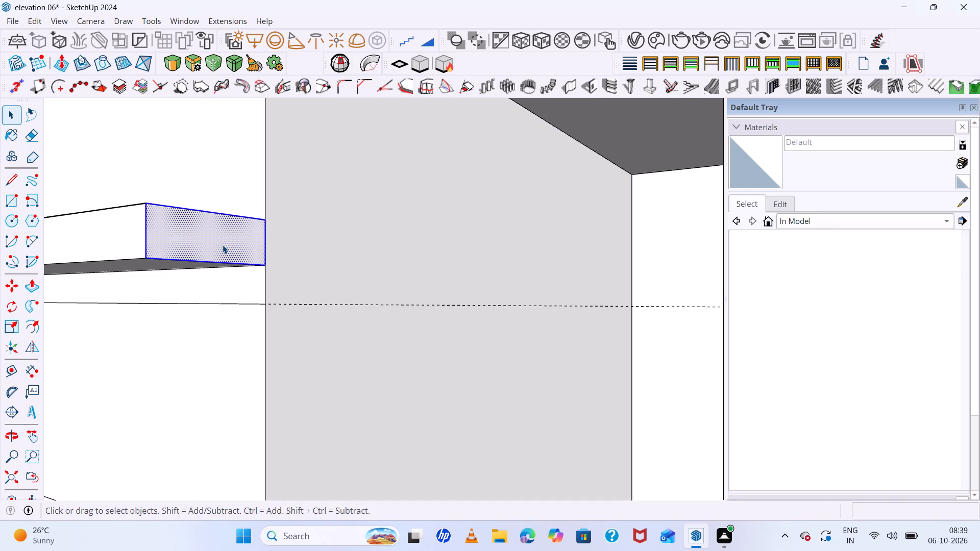
left_click(223, 245)
key("p")
left_click(223, 245)
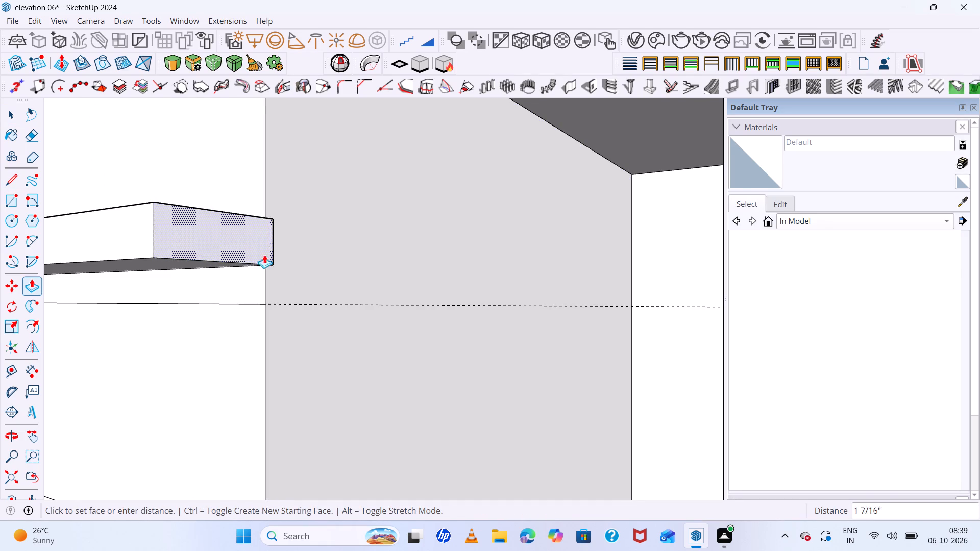
left_click(324, 263)
scroll(329, 219, "down", 13)
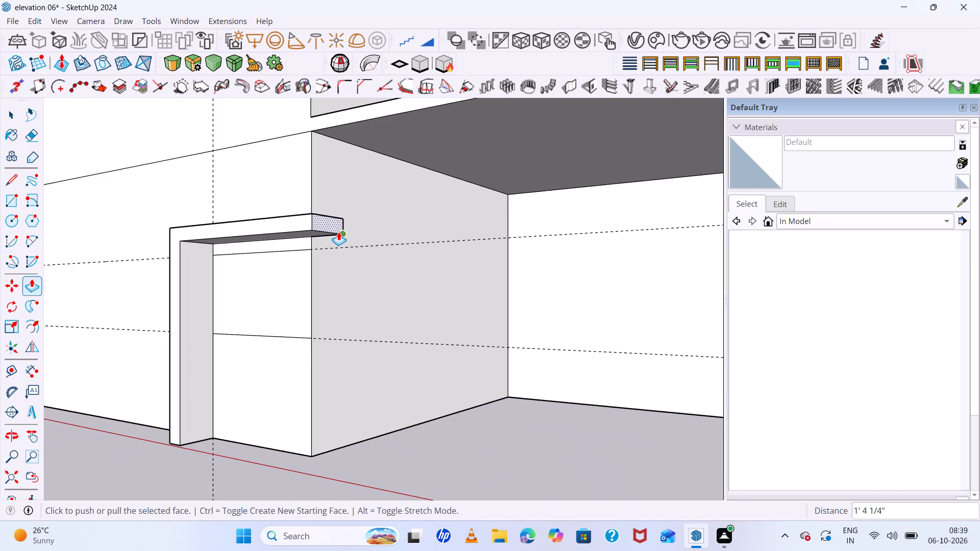
middle_click_drag(338, 232, 436, 264)
scroll(437, 256, "down", 7)
middle_click(374, 275)
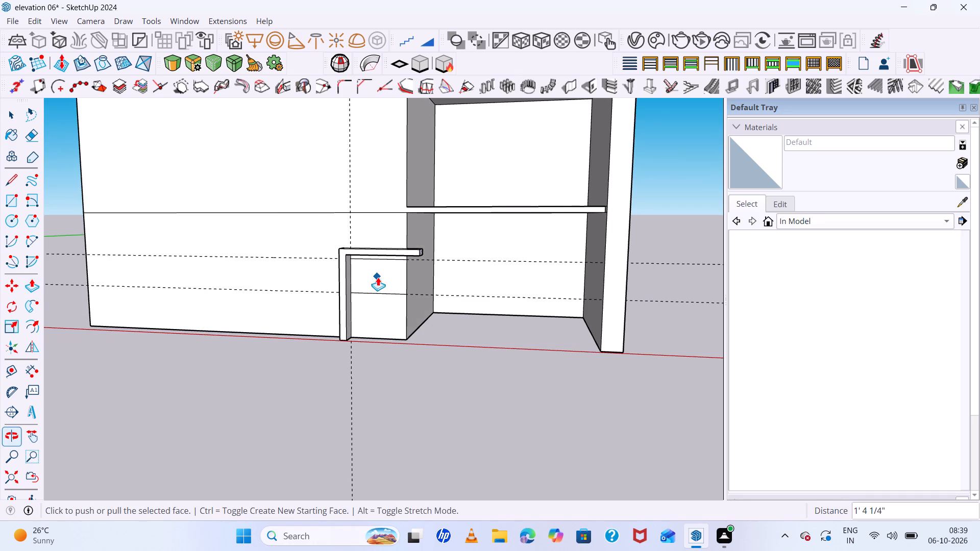
key("space")
Delete all guides from the model.
left_click(423, 376)
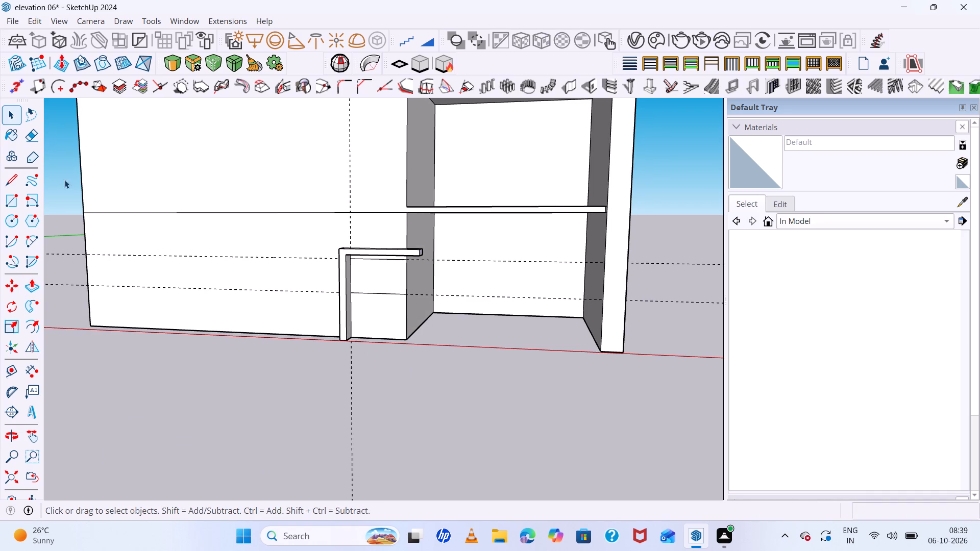
left_click(30, 19)
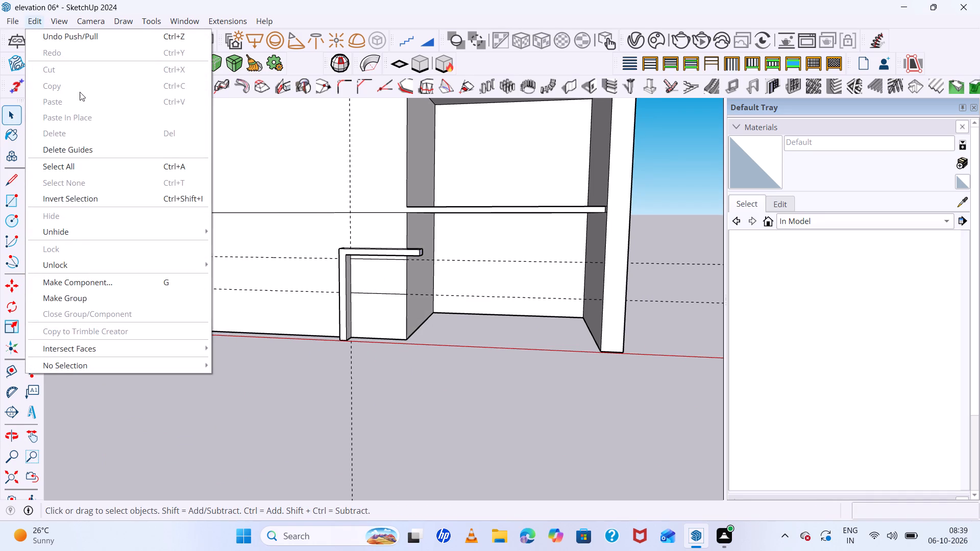
left_click(78, 151)
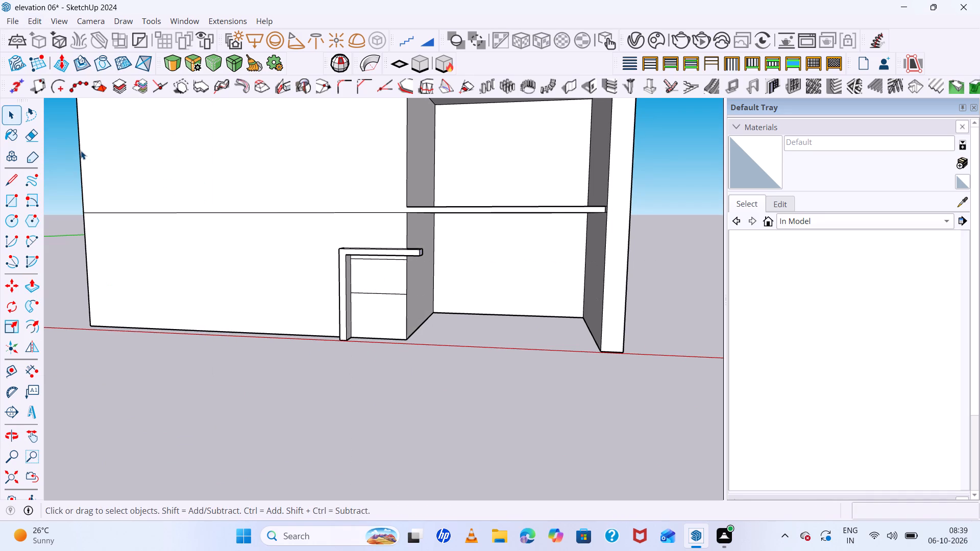
Place a vertical guide on the front wall, 10' from the recess corner edge, beyond the window frame's leg.
scroll(235, 165, "down", 5)
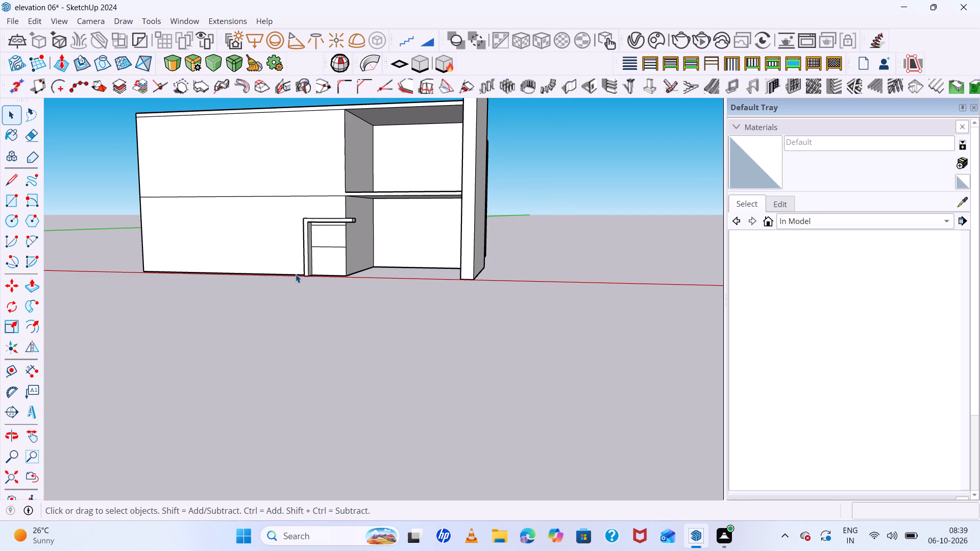
key("t")
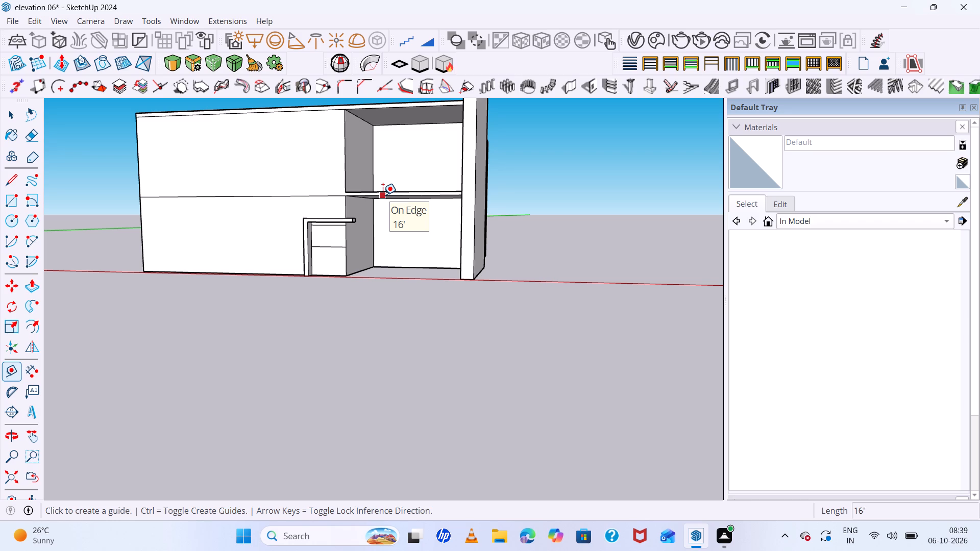
left_click(347, 208)
type("10'")
key("Return")
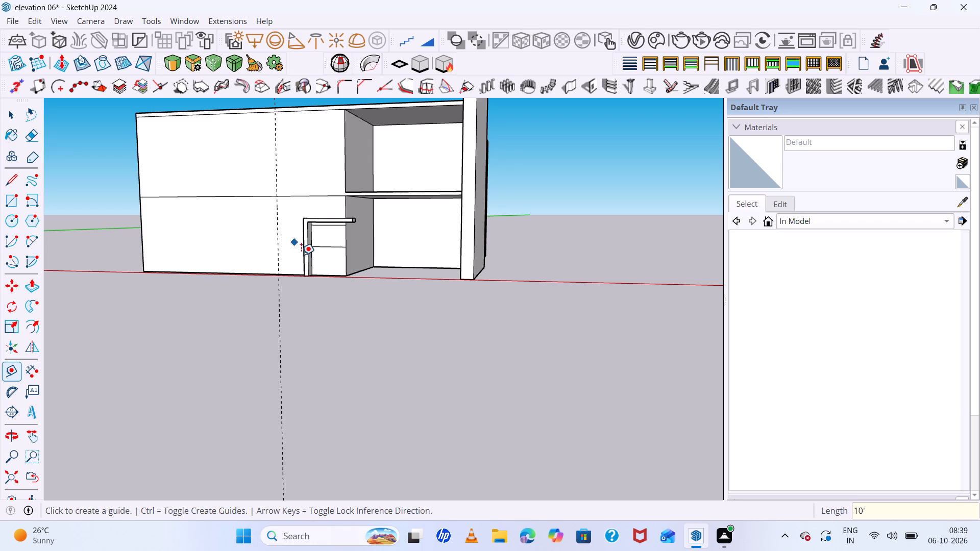
Draw a rectangle about 1' 6" wide and 11' high from the guide's intersection with the floor line down to the wall's base.
middle_click_drag(305, 260, 402, 277)
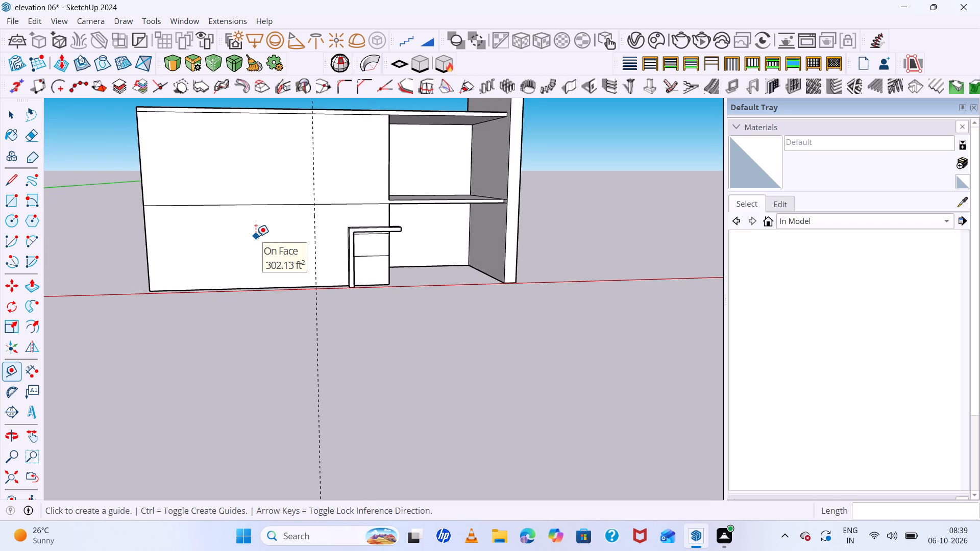
key("r")
scroll(325, 210, "up", 3)
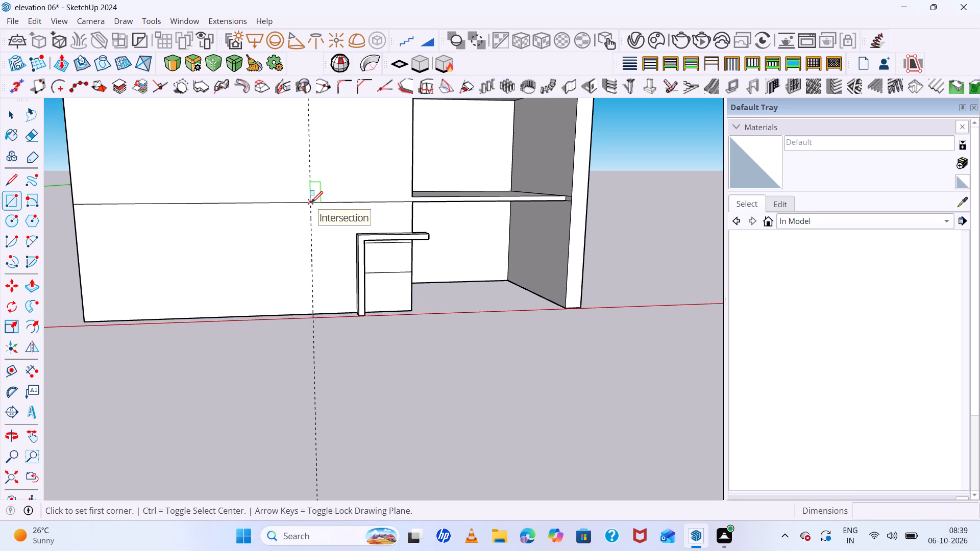
left_click(310, 204)
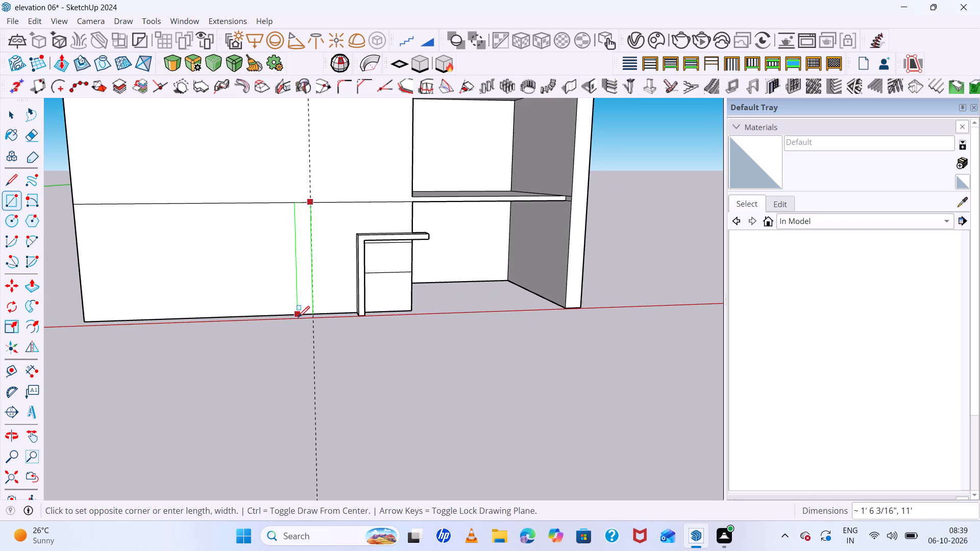
left_click(298, 316)
key("space")
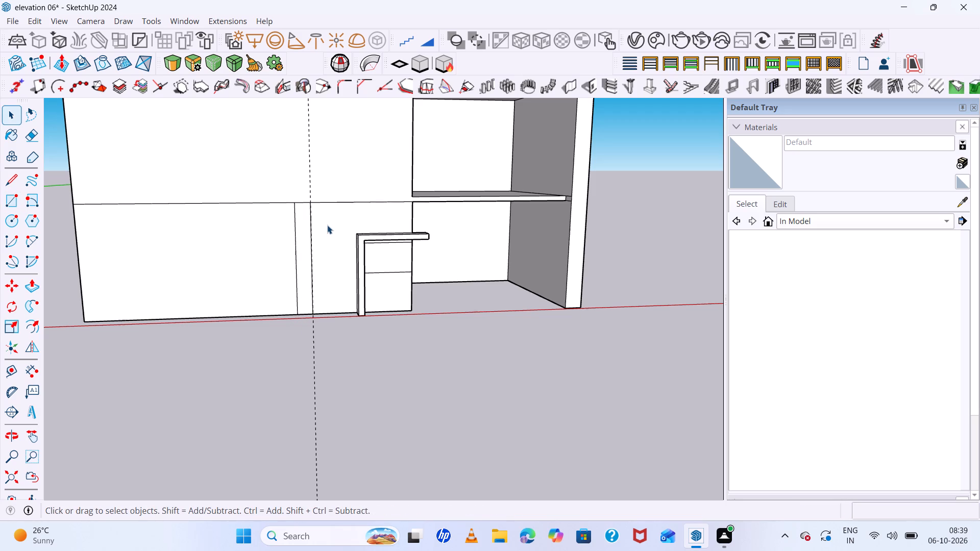
Push/Pull the narrow ground-floor rectangle outward about 1' 6" as a pillar, flush with the window frame's leg.
key("p")
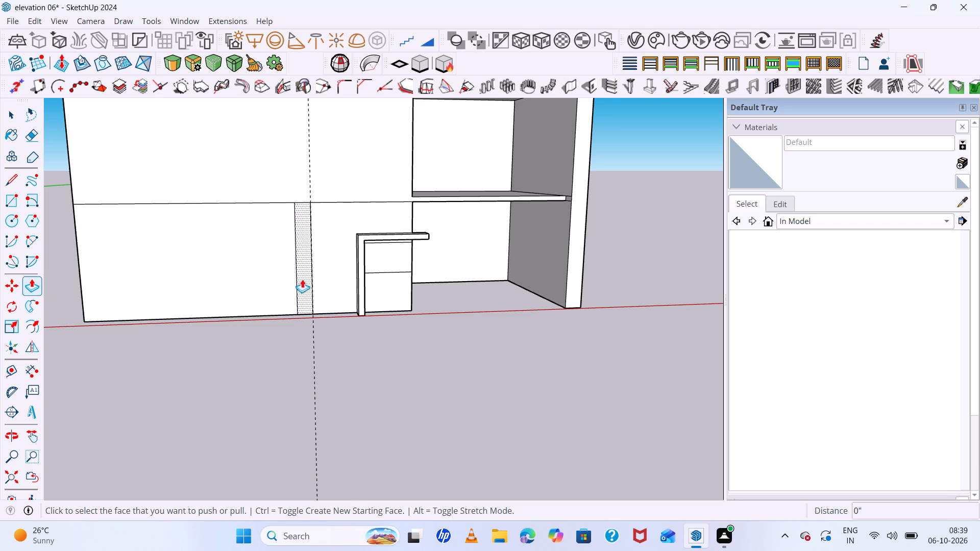
left_click(303, 280)
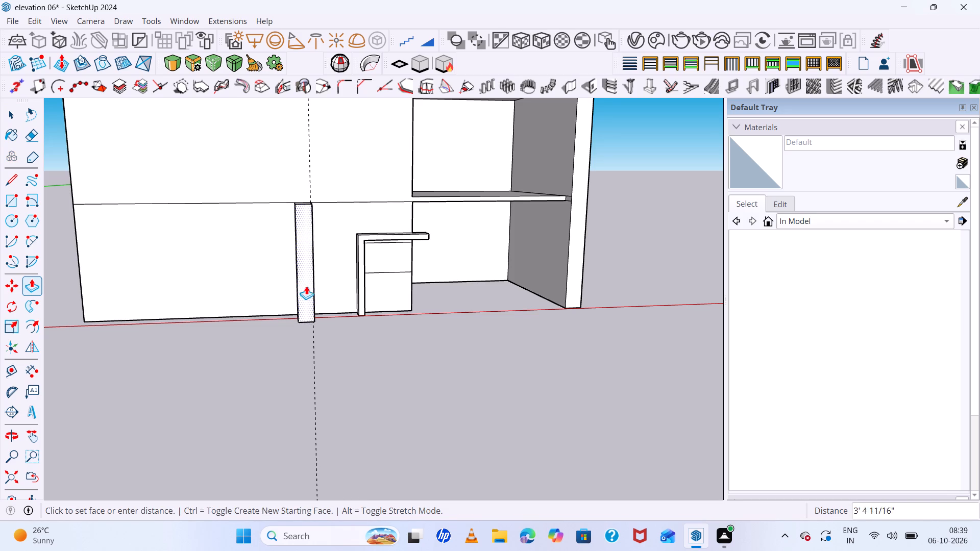
left_click(359, 313)
middle_click_drag(339, 302, 229, 359)
key("space")
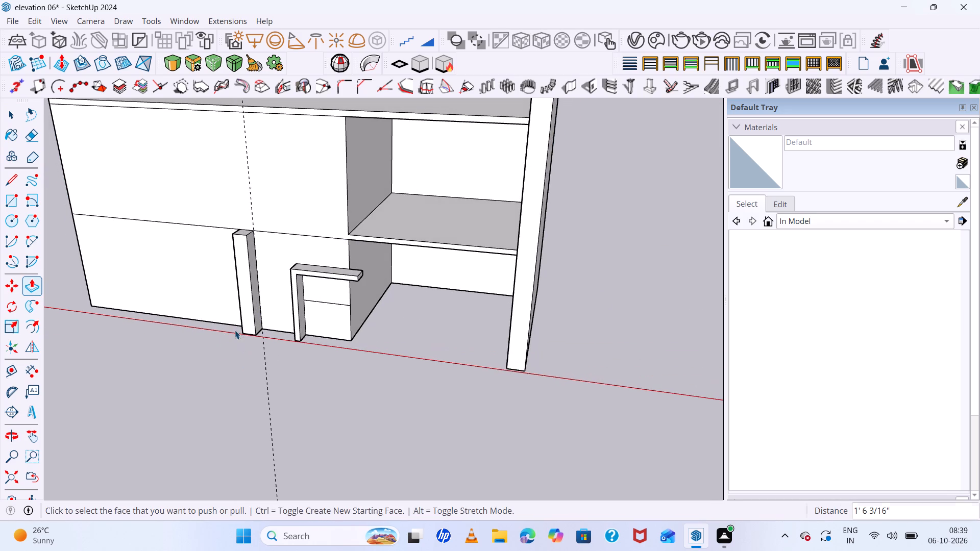
left_click(225, 345)
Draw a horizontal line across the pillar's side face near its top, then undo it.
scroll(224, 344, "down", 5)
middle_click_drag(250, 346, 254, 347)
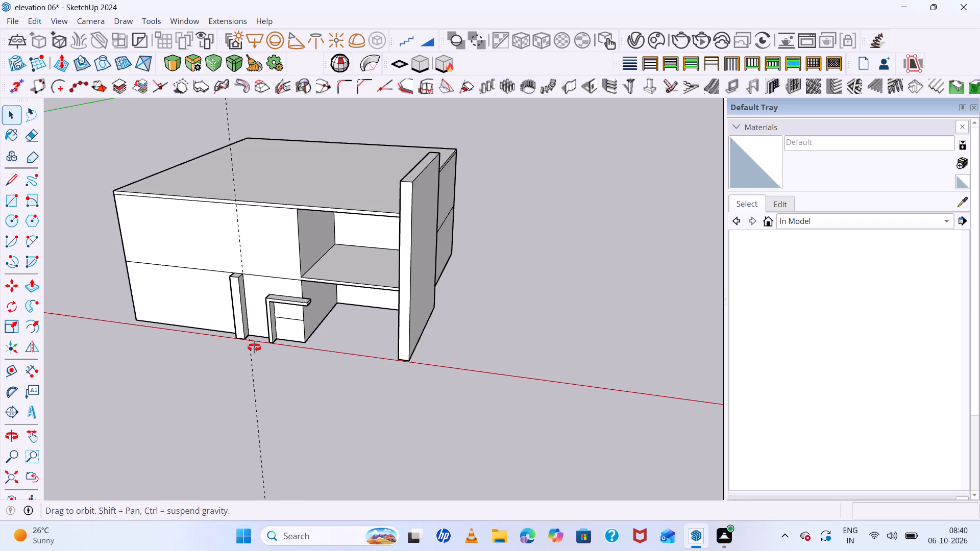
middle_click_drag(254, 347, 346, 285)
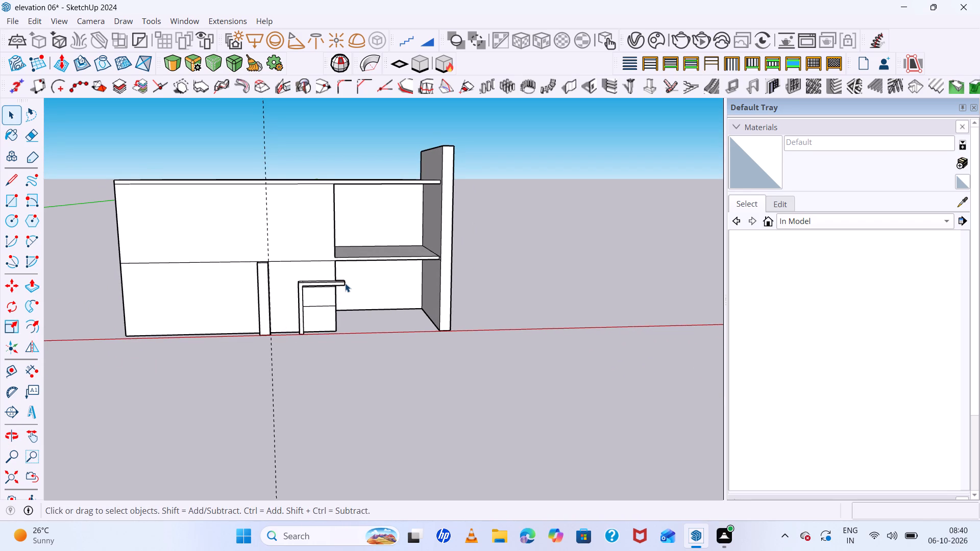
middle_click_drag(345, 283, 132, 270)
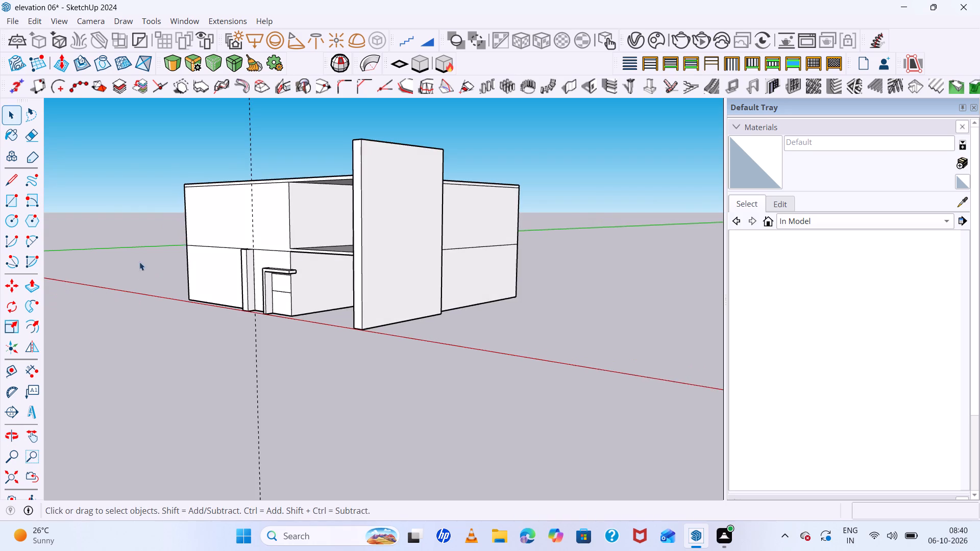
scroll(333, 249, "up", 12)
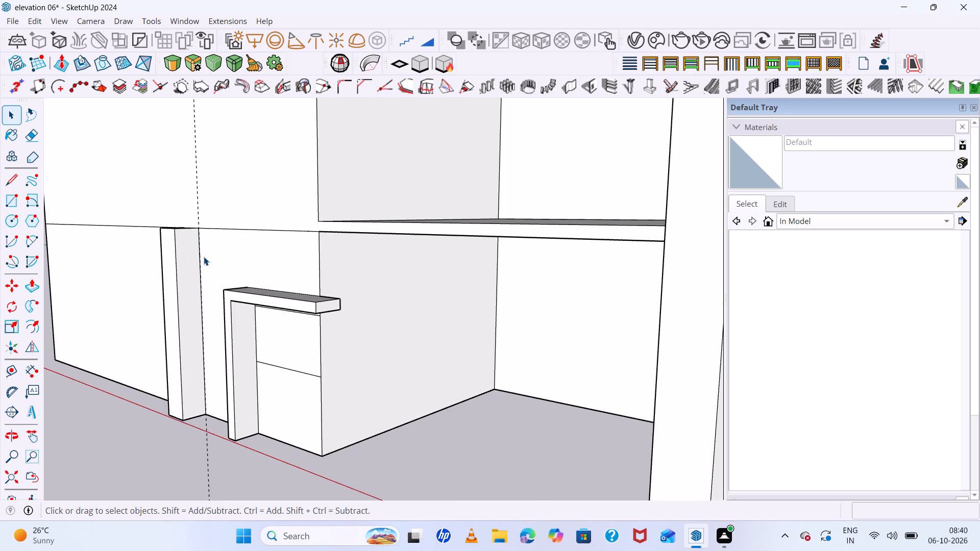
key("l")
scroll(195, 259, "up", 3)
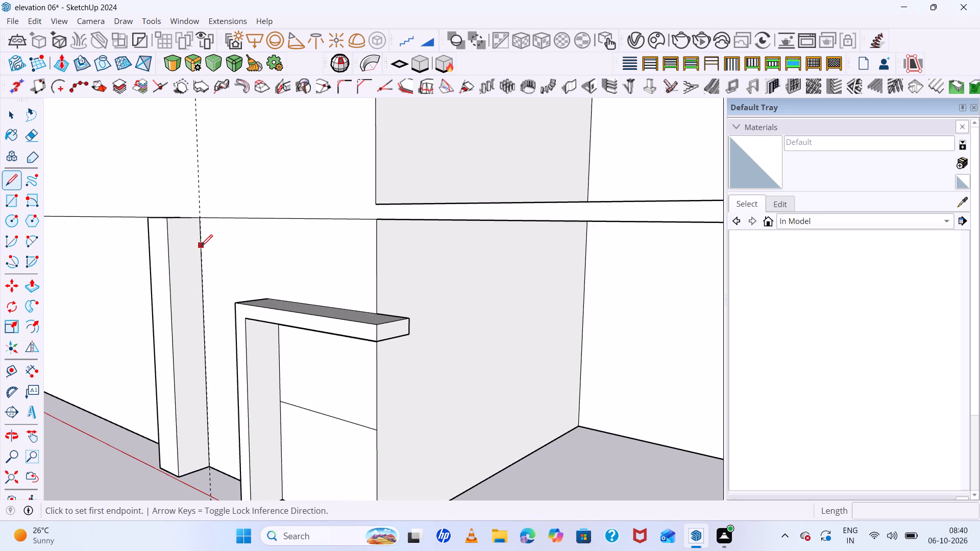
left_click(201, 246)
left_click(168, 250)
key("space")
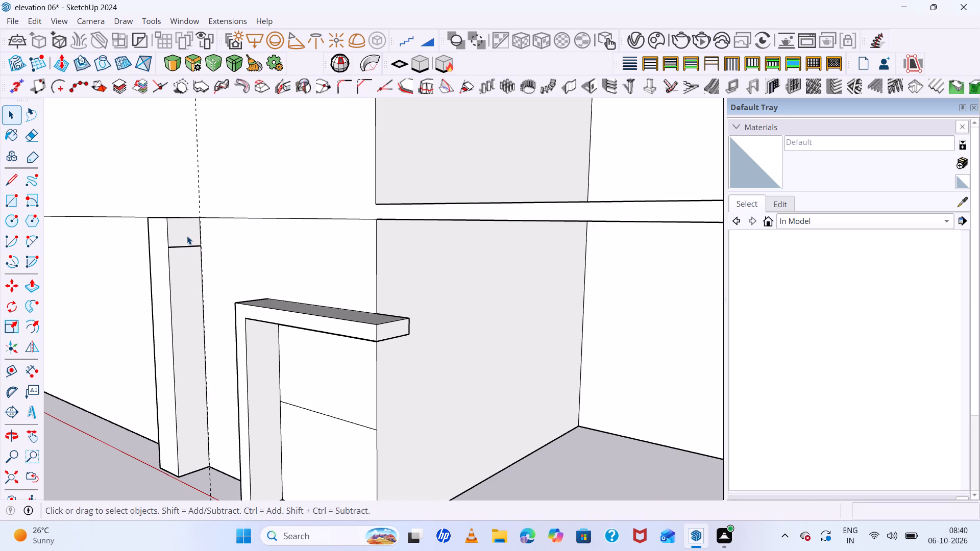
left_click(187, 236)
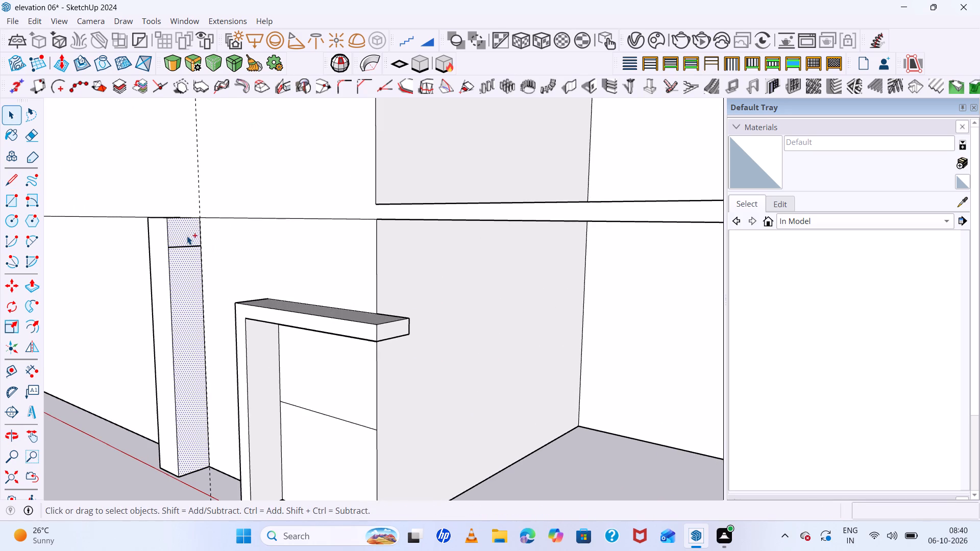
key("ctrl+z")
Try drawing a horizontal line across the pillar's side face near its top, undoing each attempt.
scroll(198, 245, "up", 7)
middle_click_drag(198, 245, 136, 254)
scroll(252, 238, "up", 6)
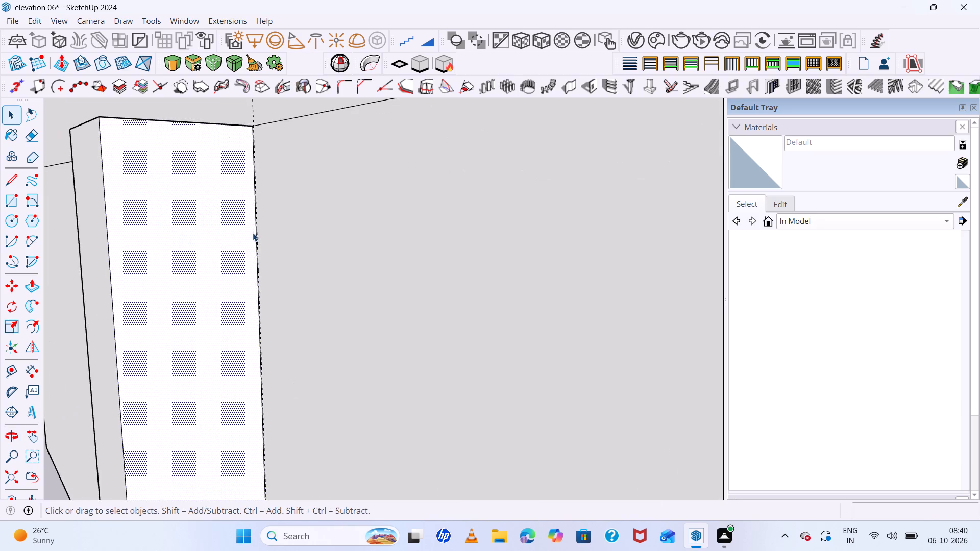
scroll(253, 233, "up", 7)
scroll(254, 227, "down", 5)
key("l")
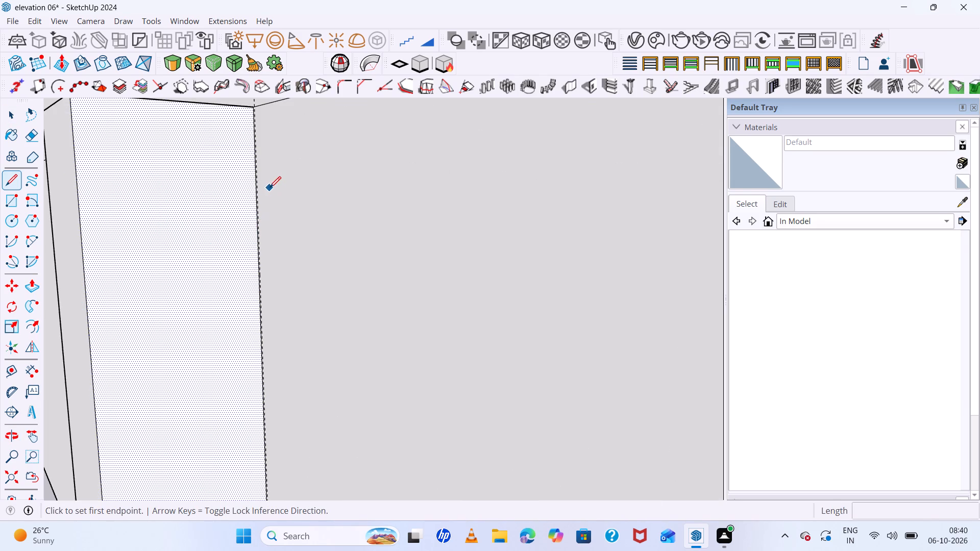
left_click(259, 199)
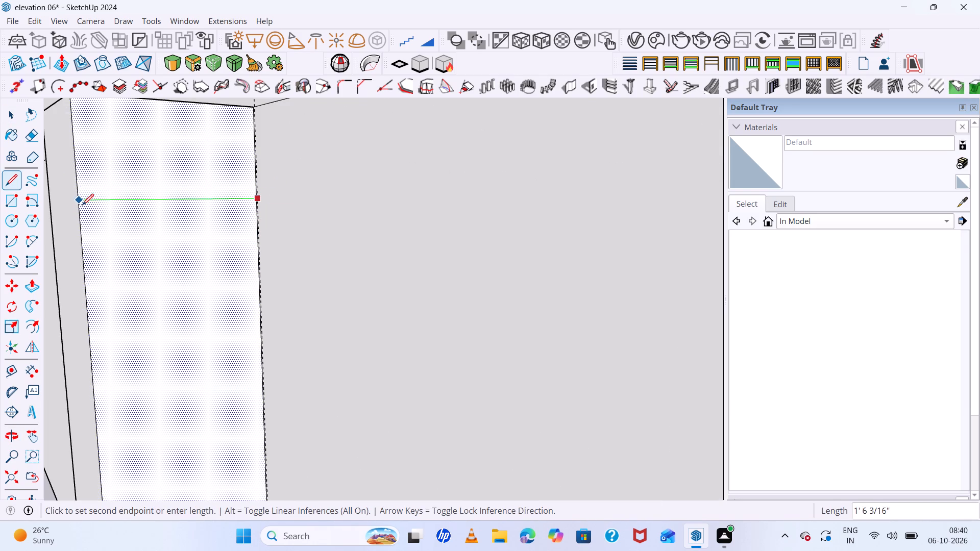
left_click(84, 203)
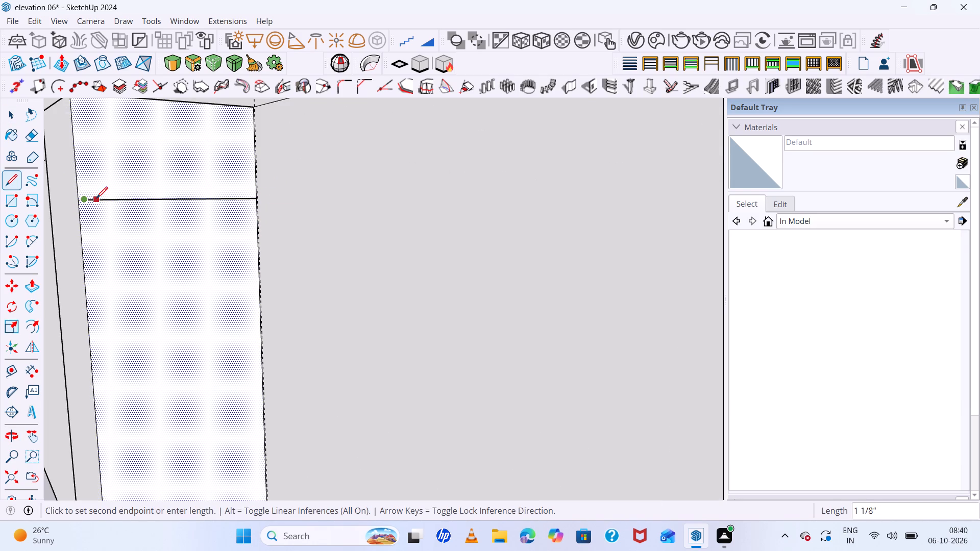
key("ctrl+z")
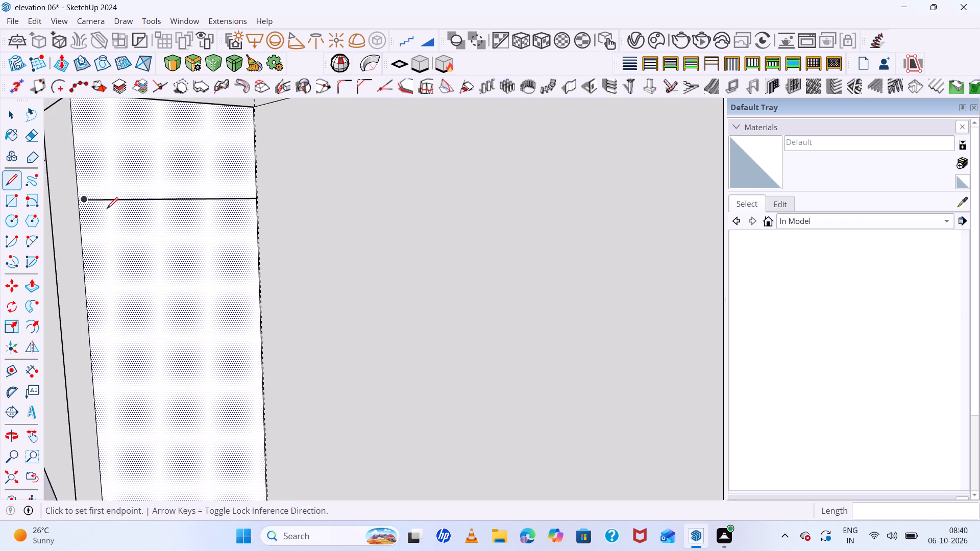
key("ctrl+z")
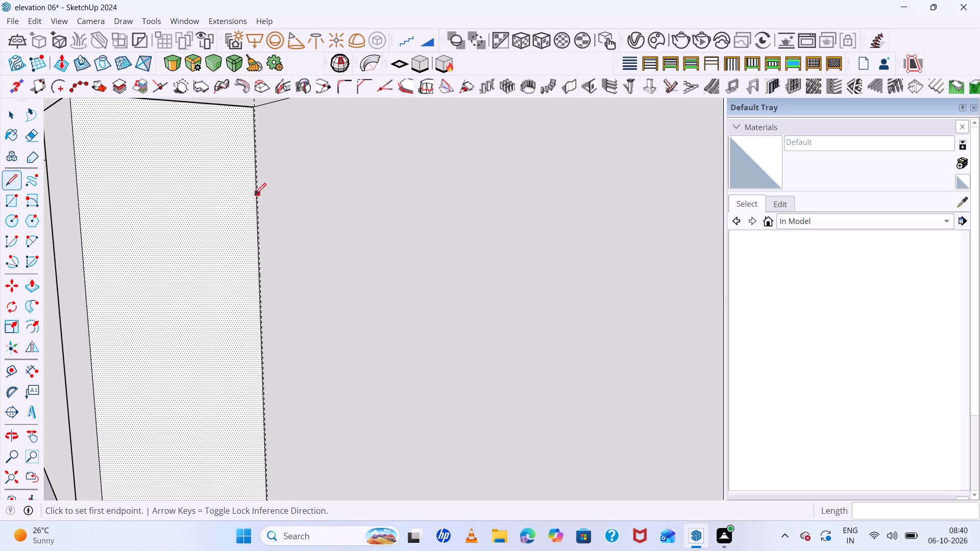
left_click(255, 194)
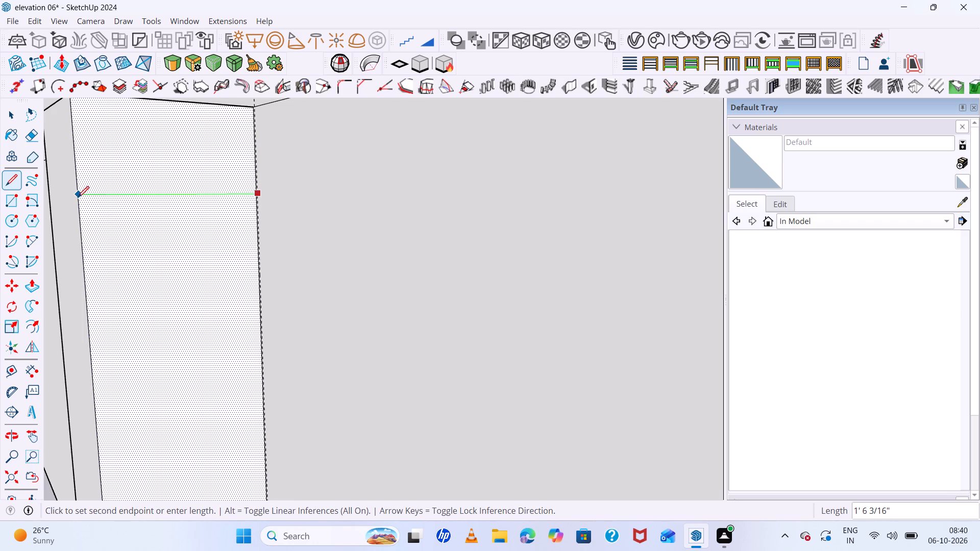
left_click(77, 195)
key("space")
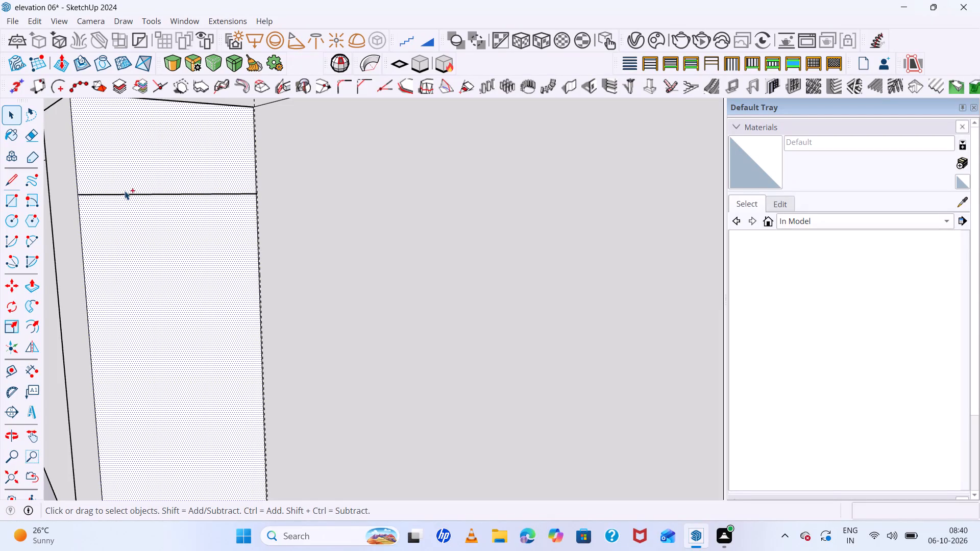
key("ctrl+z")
Delete the construction guides from the model.
scroll(214, 195, "down", 7)
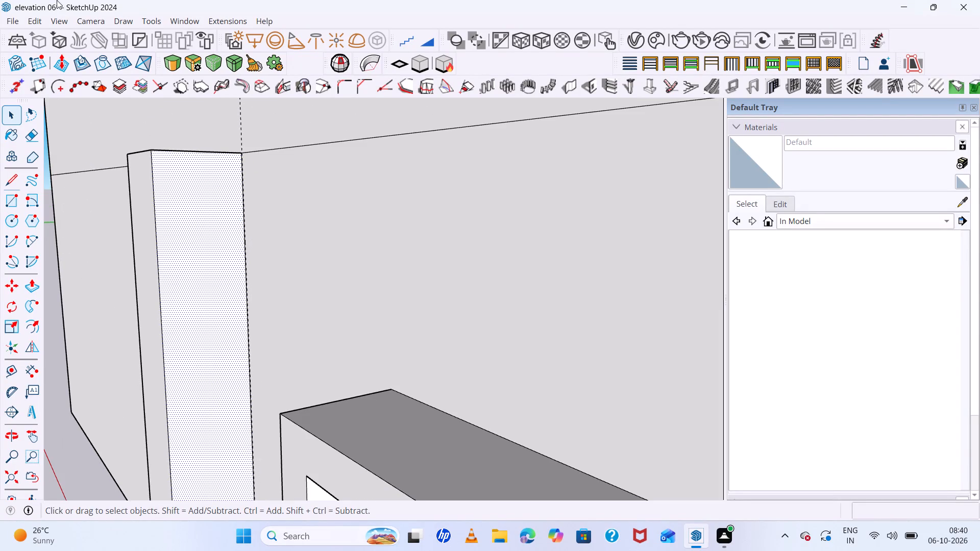
left_click(36, 20)
left_click(113, 153)
Draw a horizontal line about 1' 6" long across the pillar's side face, a short distance below its top.
key("k")
key("k")
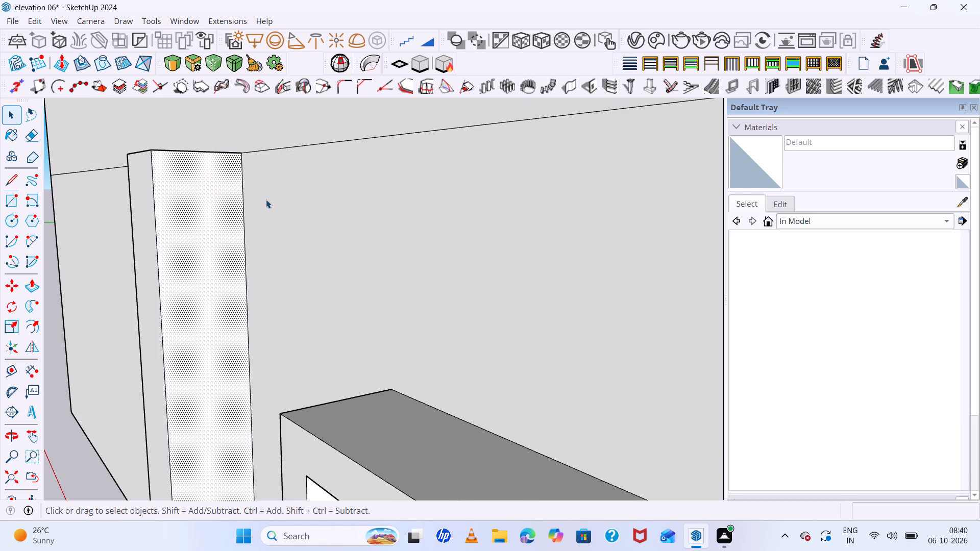
key("l")
left_click(246, 243)
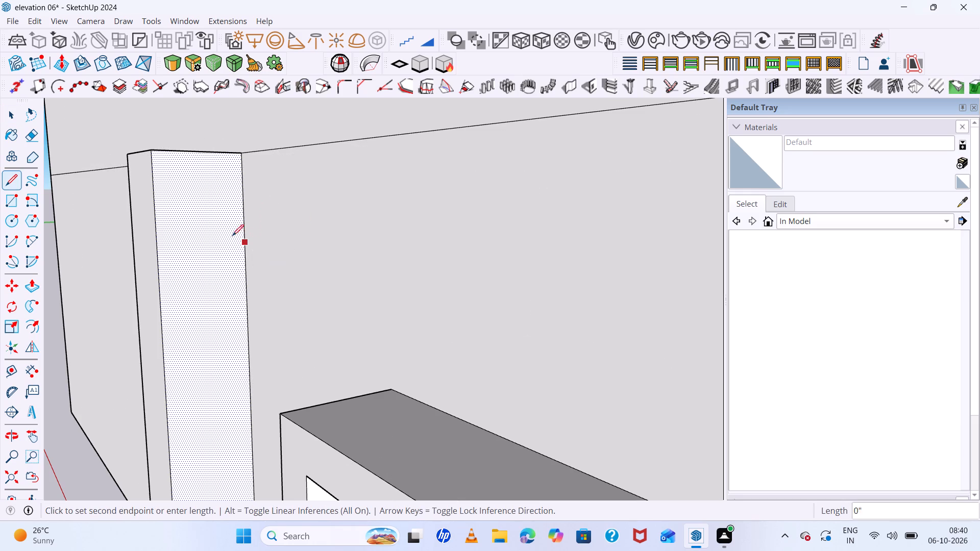
key("Escape")
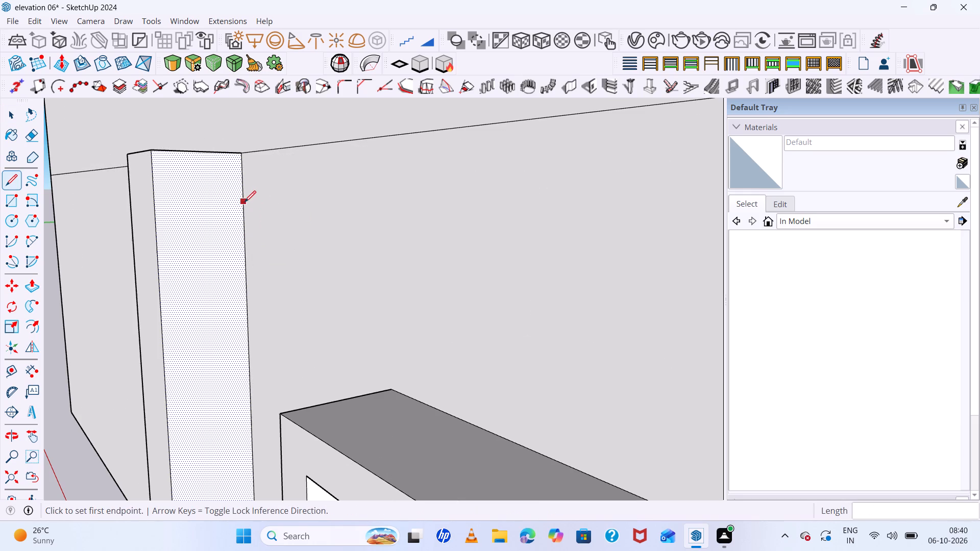
left_click(243, 211)
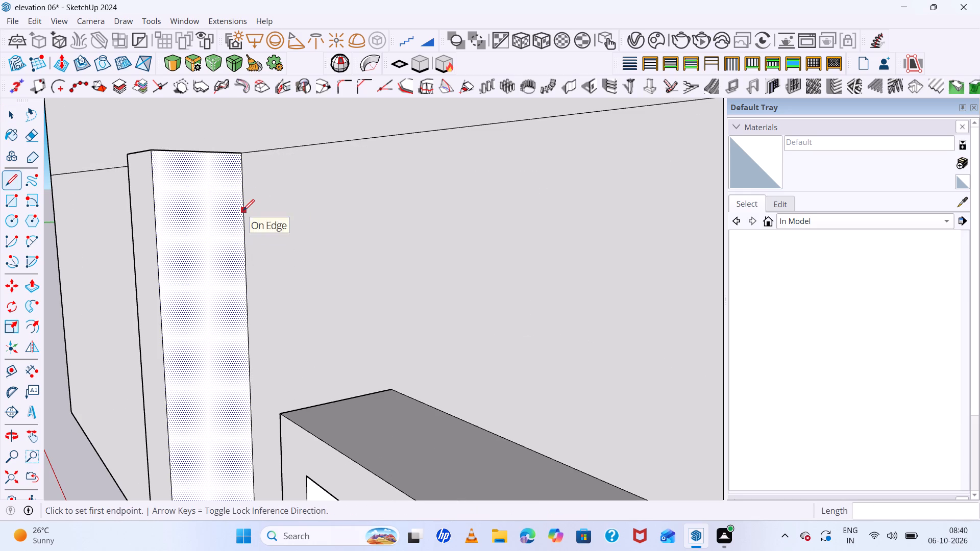
double_click(156, 216)
key("space")
Push/Pull the top section of the pillar's side face about 10' along the wall, up to the recess corner.
left_click(203, 179)
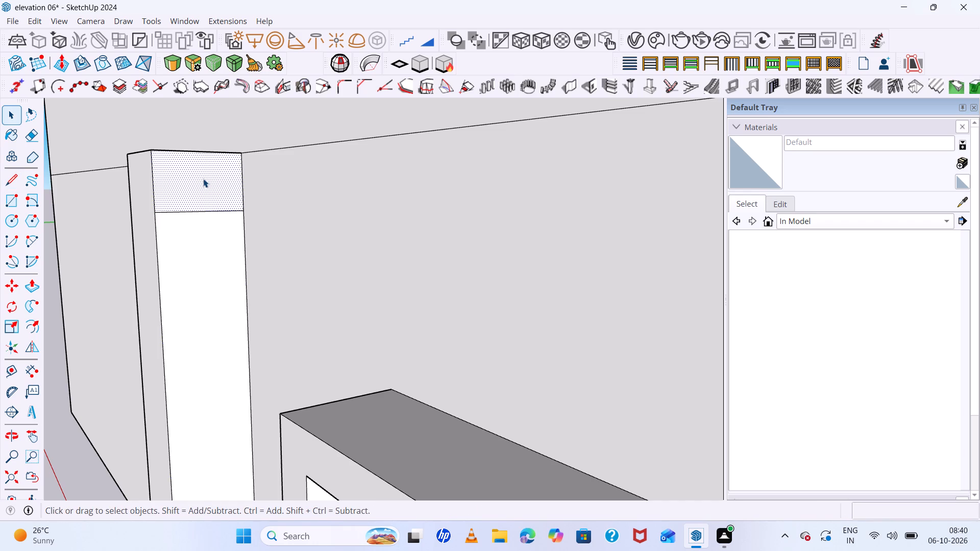
key("p")
left_click(203, 179)
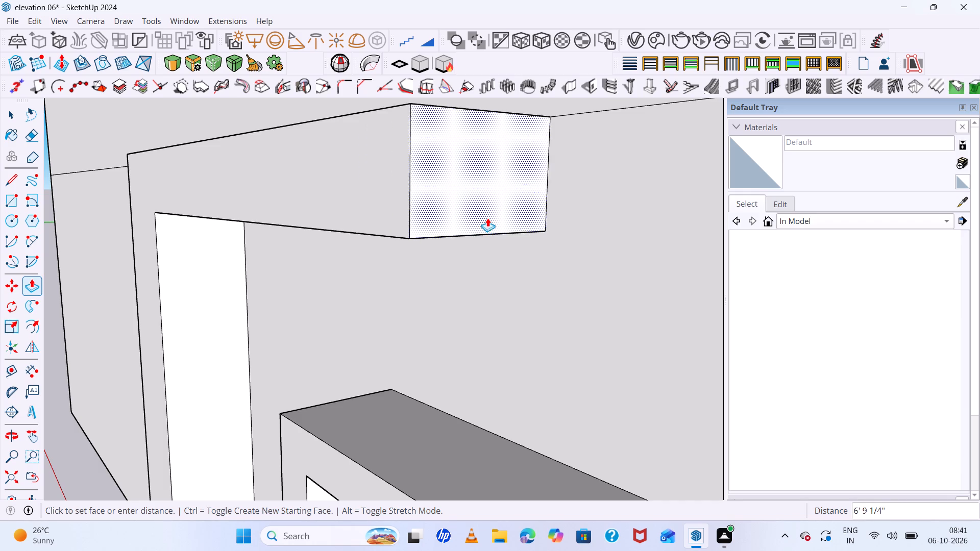
scroll(487, 218, "down", 7)
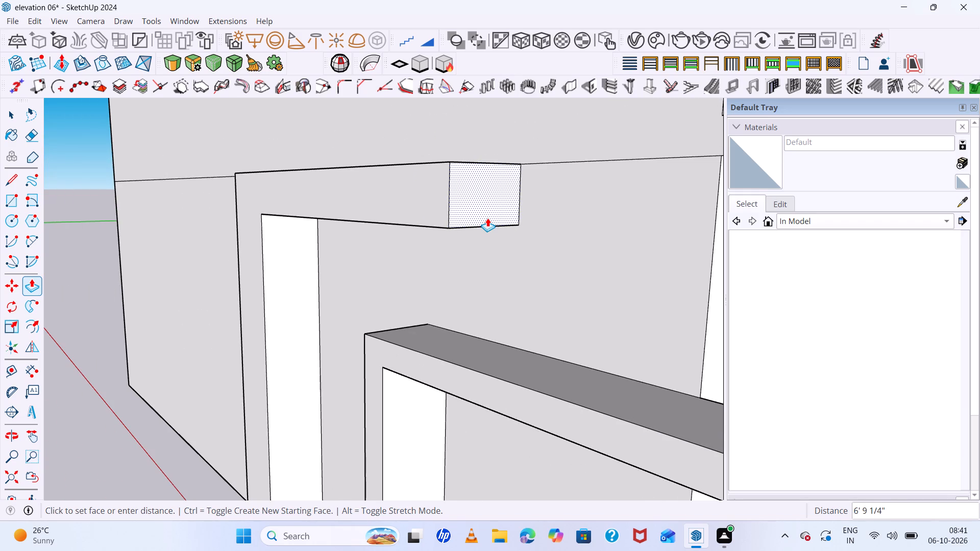
scroll(540, 218, "down", 7)
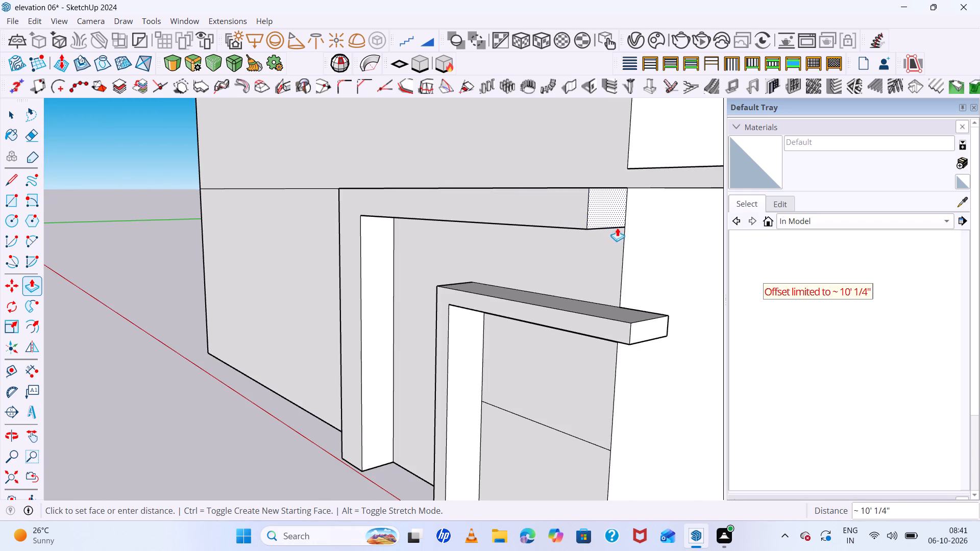
left_click(618, 223)
Push/Pull the beam's end face another 16' across the recess opening to meet the tall side wall.
scroll(465, 202, "down", 5)
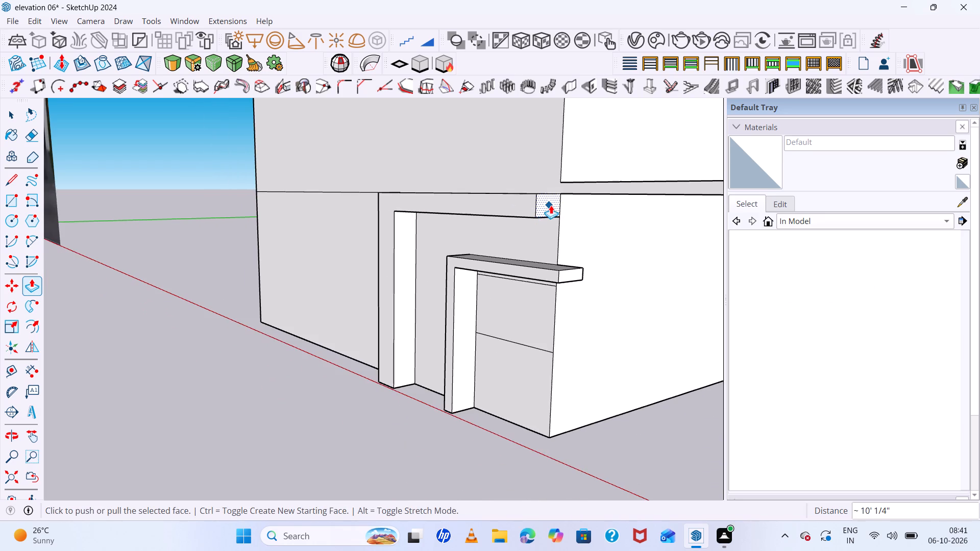
scroll(551, 205, "up", 4)
scroll(339, 189, "down", 6)
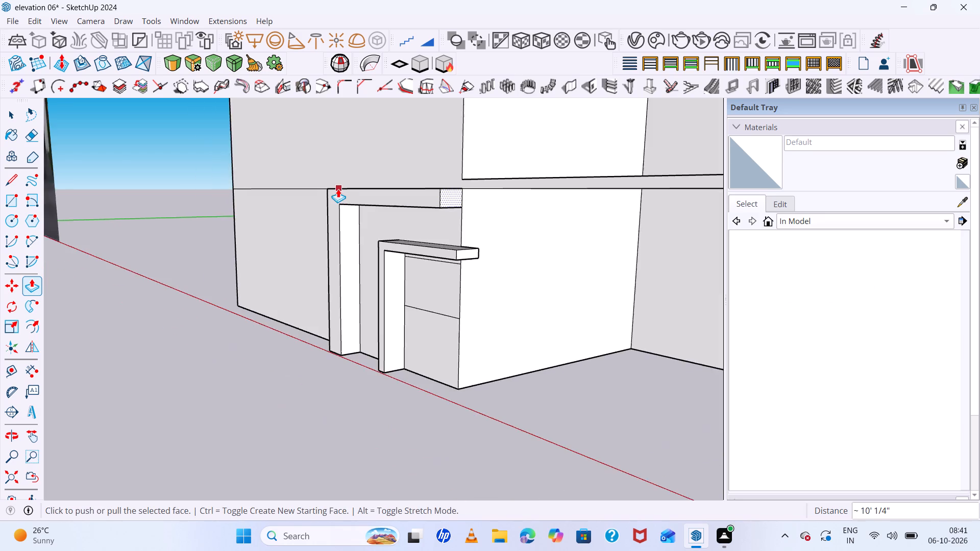
scroll(334, 185, "down", 13)
middle_click_drag(451, 259, 658, 312)
scroll(431, 201, "up", 7)
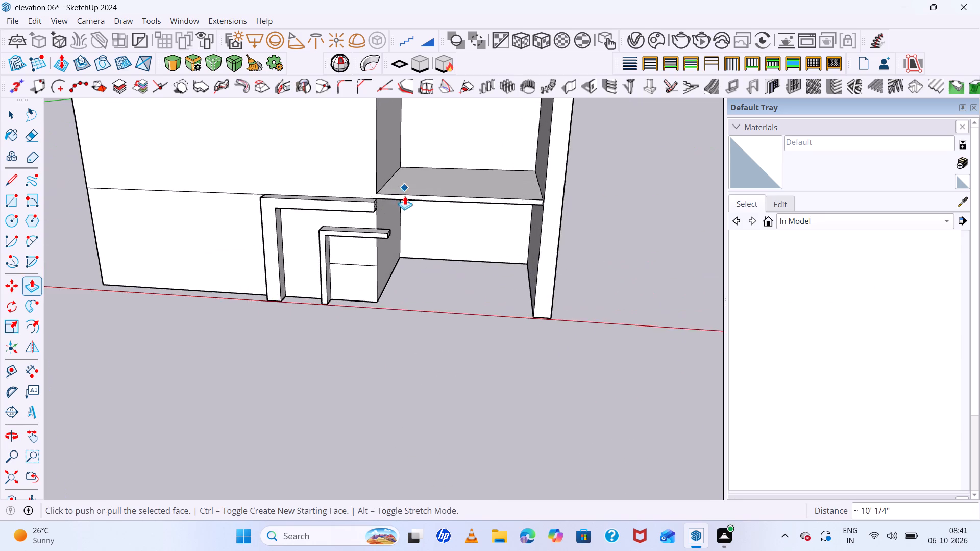
middle_click_drag(433, 229, 456, 139)
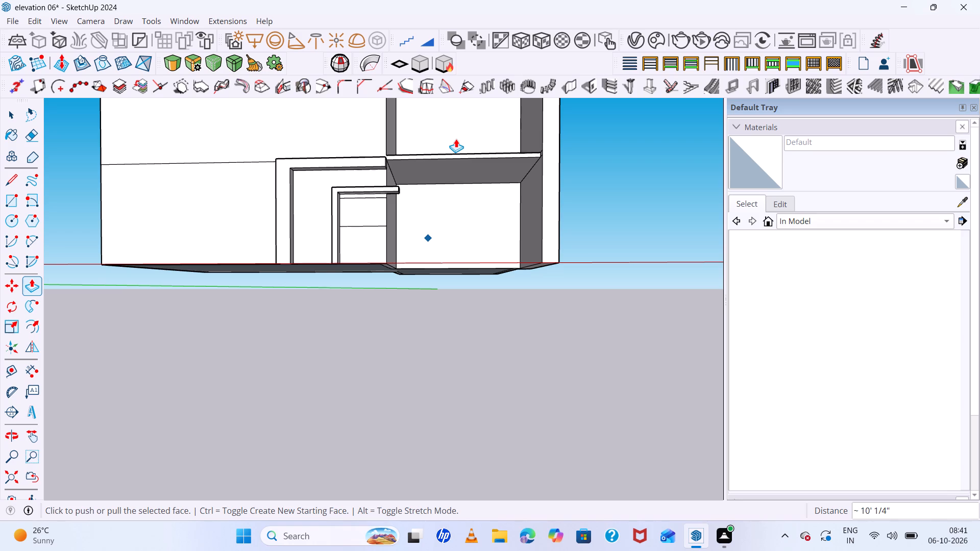
middle_click_drag(439, 144, 340, 170)
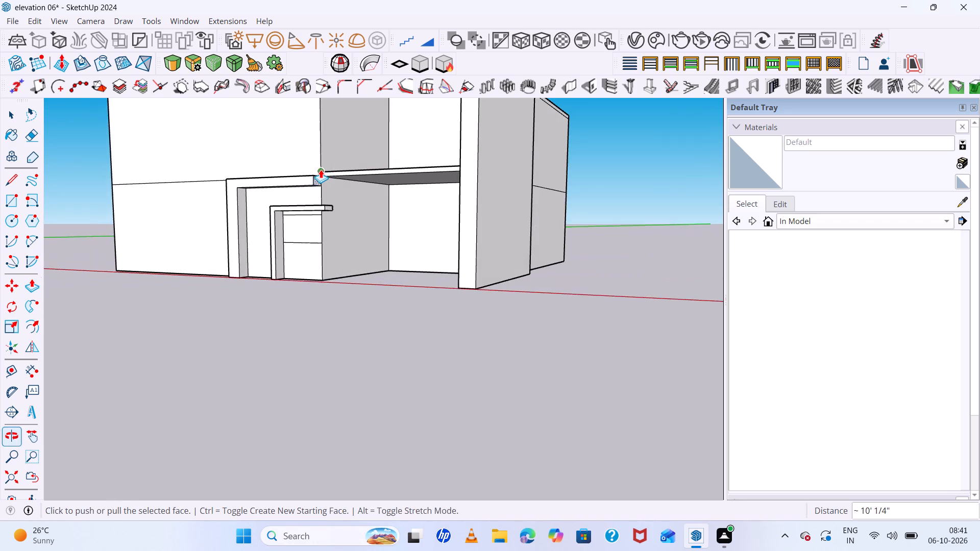
scroll(320, 169, "up", 5)
left_click(318, 188)
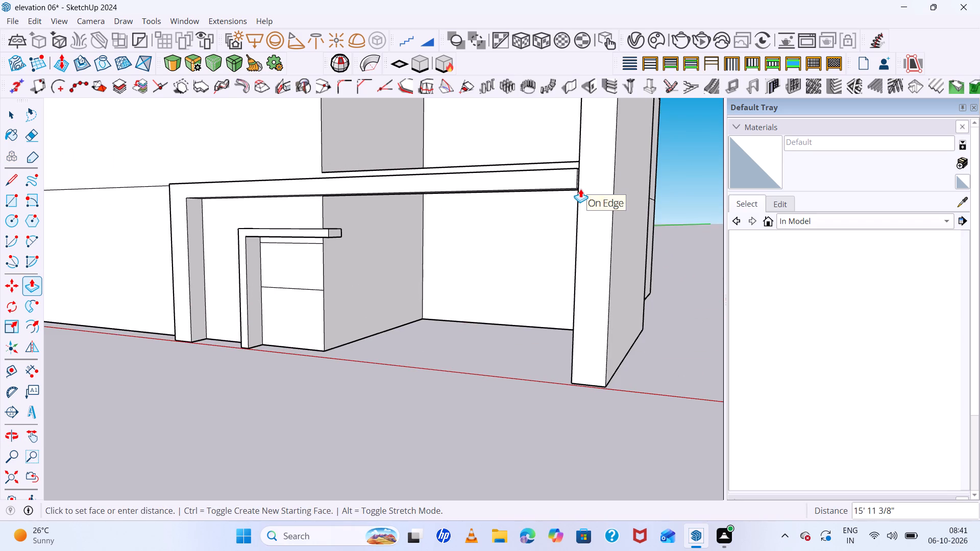
left_click(579, 190)
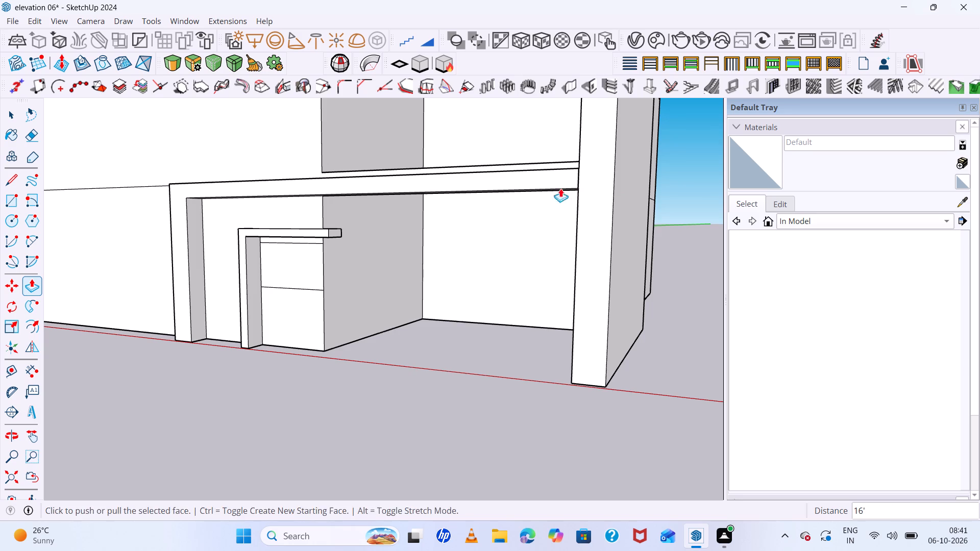
Draw a line about 1' 6" long across the beam's underside near its end at the tall side wall.
middle_click_drag(462, 176, 556, 126)
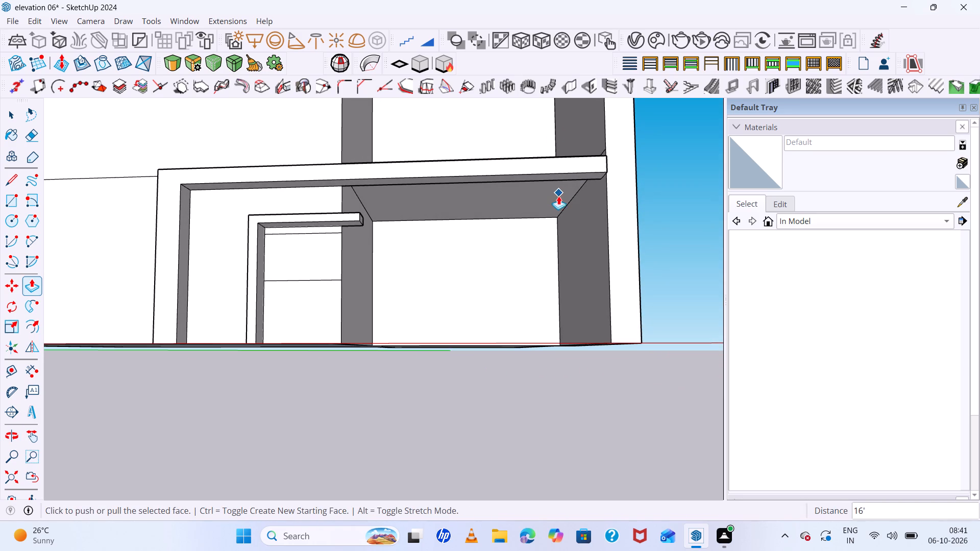
middle_click_drag(605, 253, 591, 149)
scroll(564, 145, "up", 1)
scroll(543, 149, "down", 6)
scroll(594, 150, "up", 7)
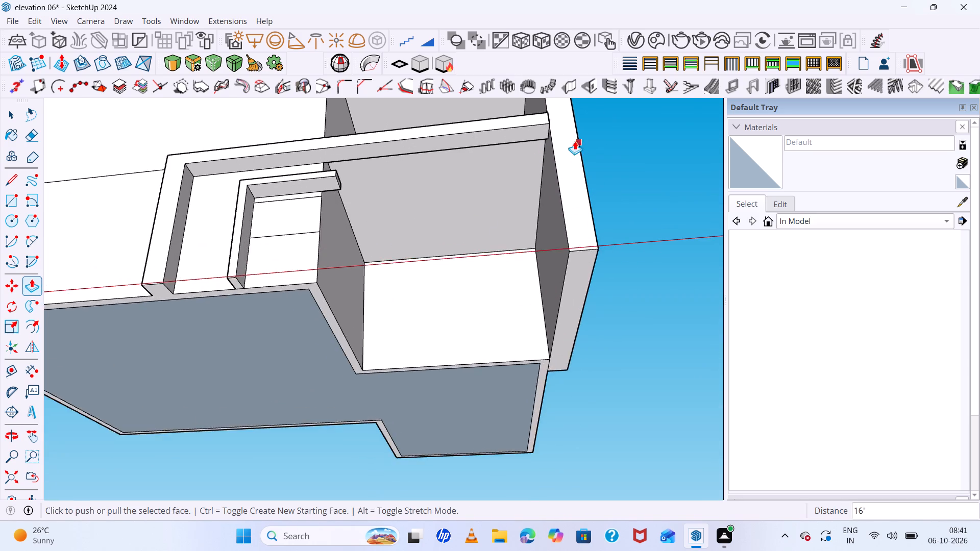
scroll(575, 141, "up", 3)
key("space")
left_click(496, 132)
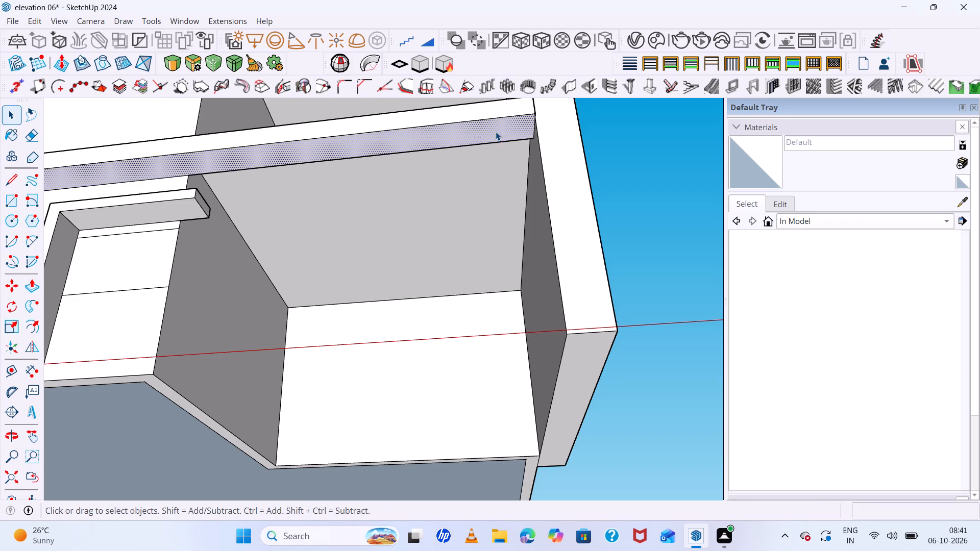
key("l")
scroll(523, 148, "up", 3)
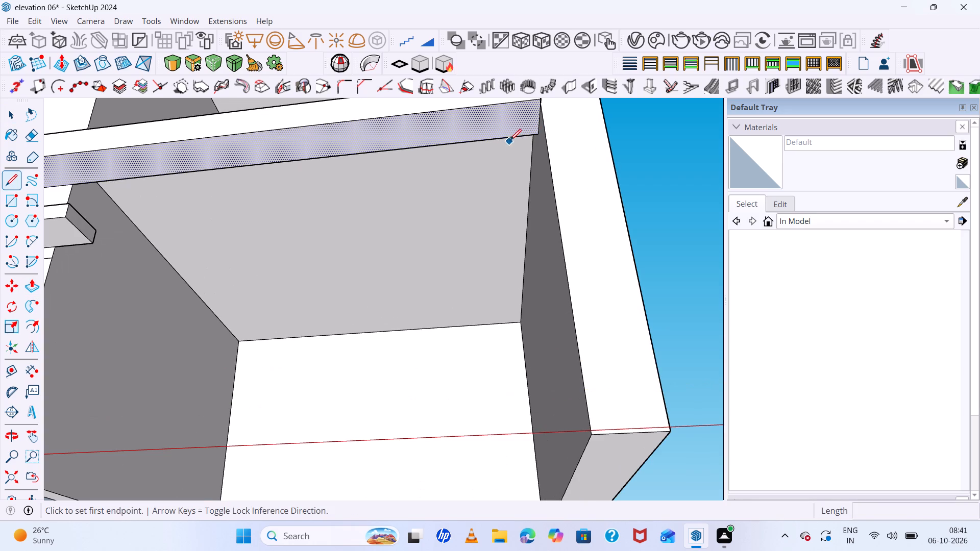
left_click(512, 138)
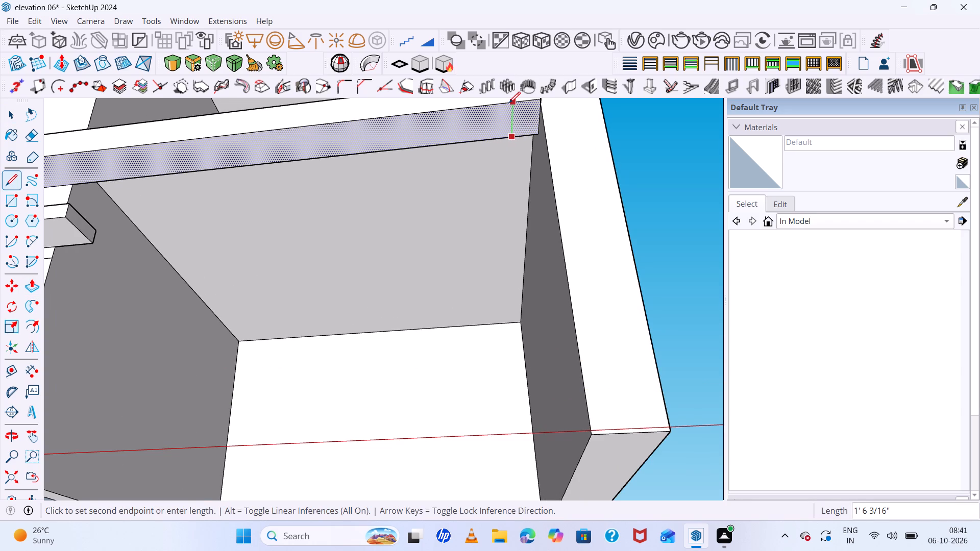
left_click(509, 103)
key("space")
Push/Pull the small face on the beam's underside about 10' down to the ground as the frame's second pillar.
left_click(521, 117)
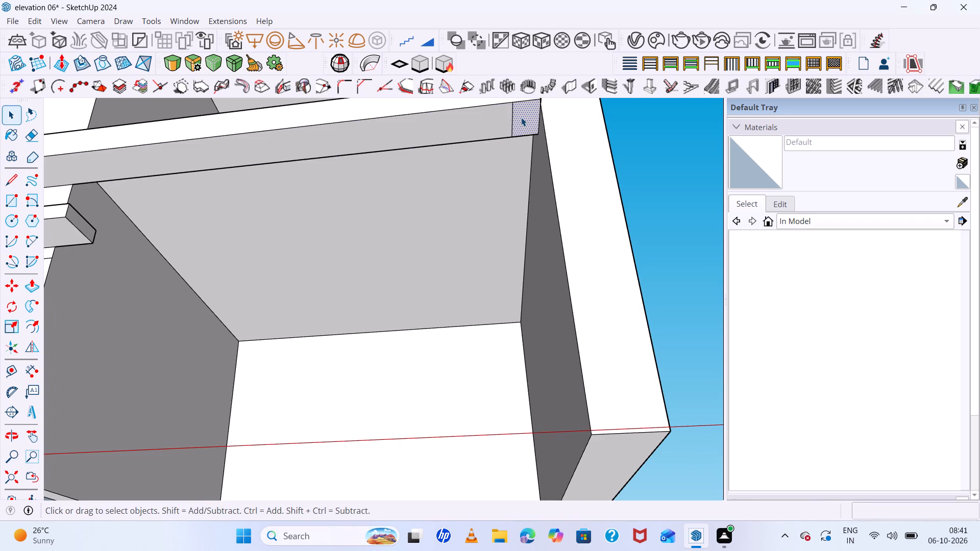
key("p")
left_click(521, 117)
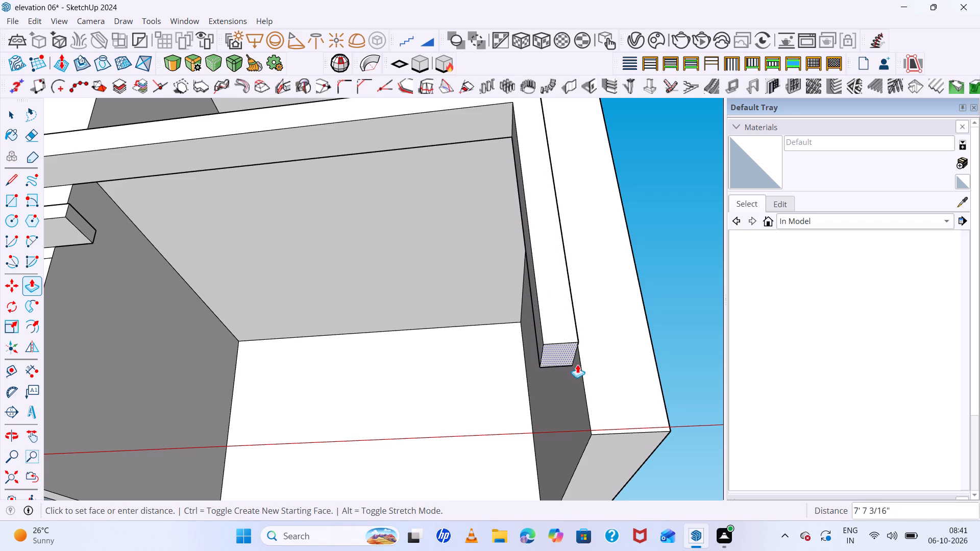
left_click(599, 439)
Erase the short stray edge on the tall side wall's inner face beside the upper floor slab's end.
scroll(537, 301, "down", 7)
middle_click_drag(537, 297, 545, 386)
scroll(543, 370, "down", 1)
scroll(553, 247, "down", 7)
middle_click_drag(564, 251, 419, 380)
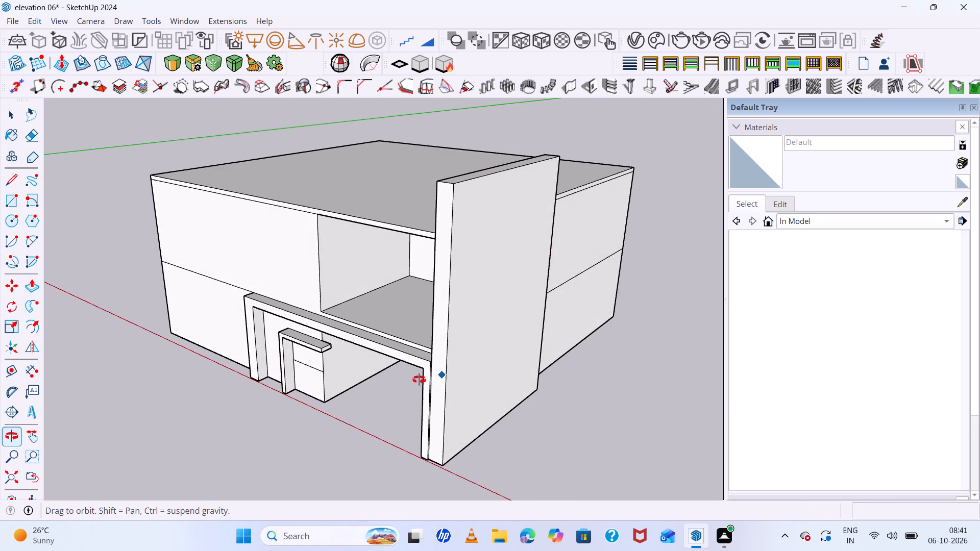
middle_click_drag(419, 380, 647, 363)
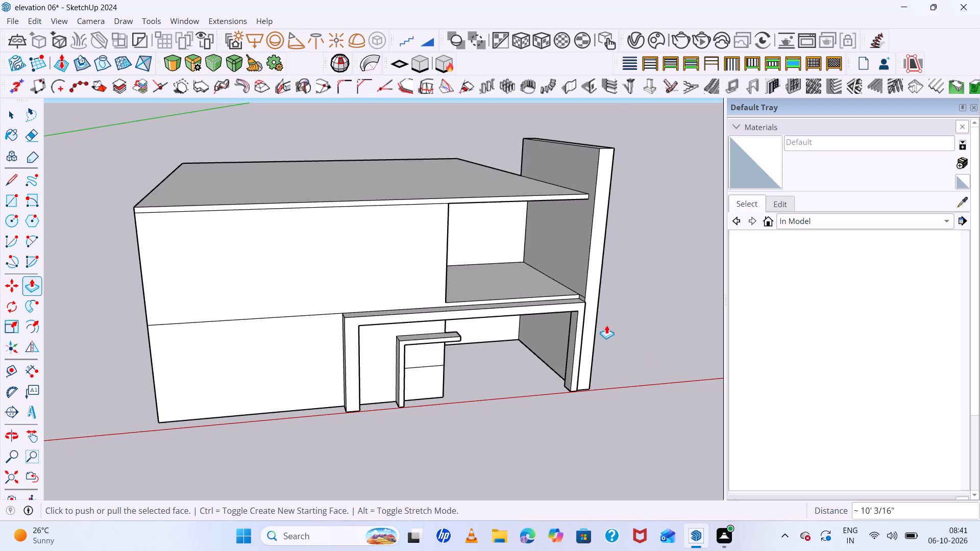
scroll(586, 310, "up", 13)
middle_click_drag(585, 305, 589, 338)
key("space")
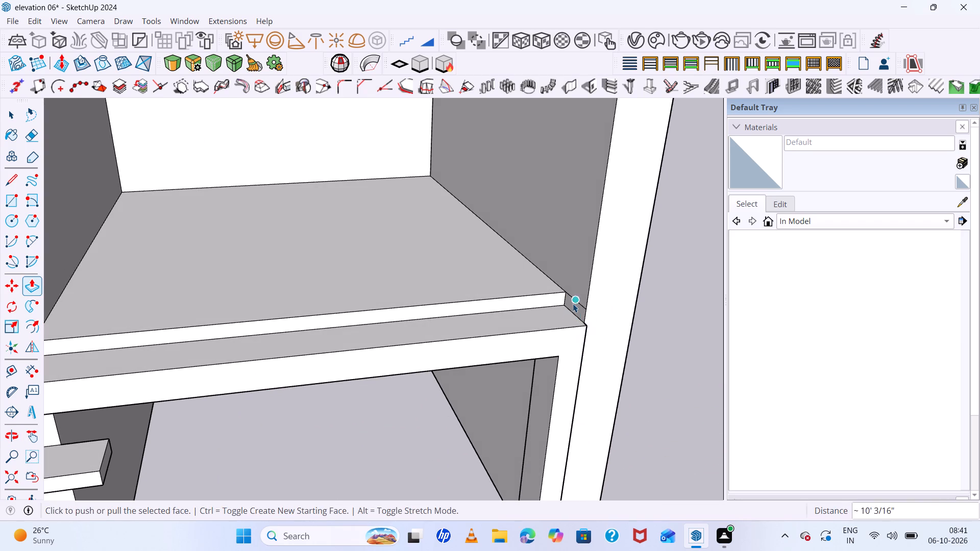
key("e")
left_click(578, 304)
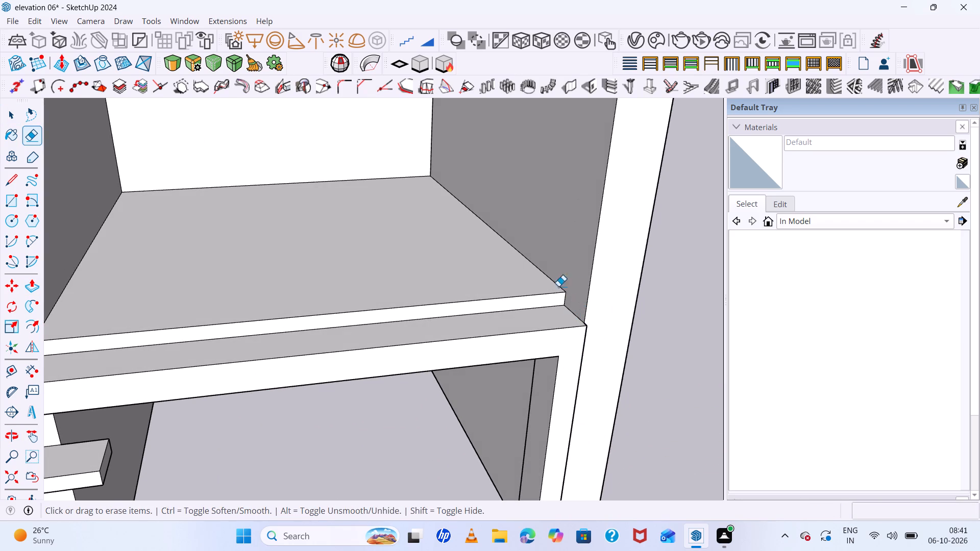
Push/Pull the tall side wall's narrow front face outward by about 1' 1 5/8", past the ground-floor frame.
scroll(518, 266, "down", 4)
middle_click_drag(544, 280, 541, 313)
key("space")
left_click(584, 339)
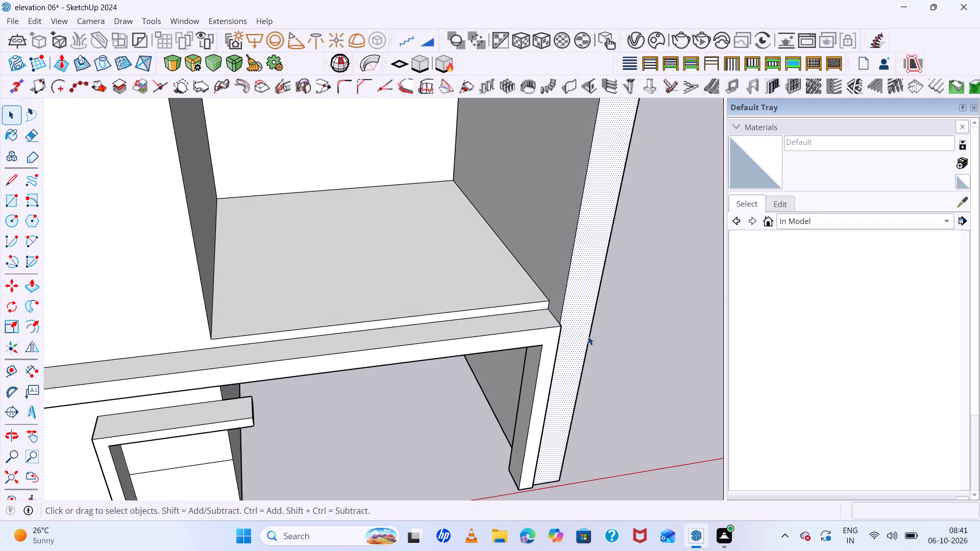
key("p")
left_click(588, 336)
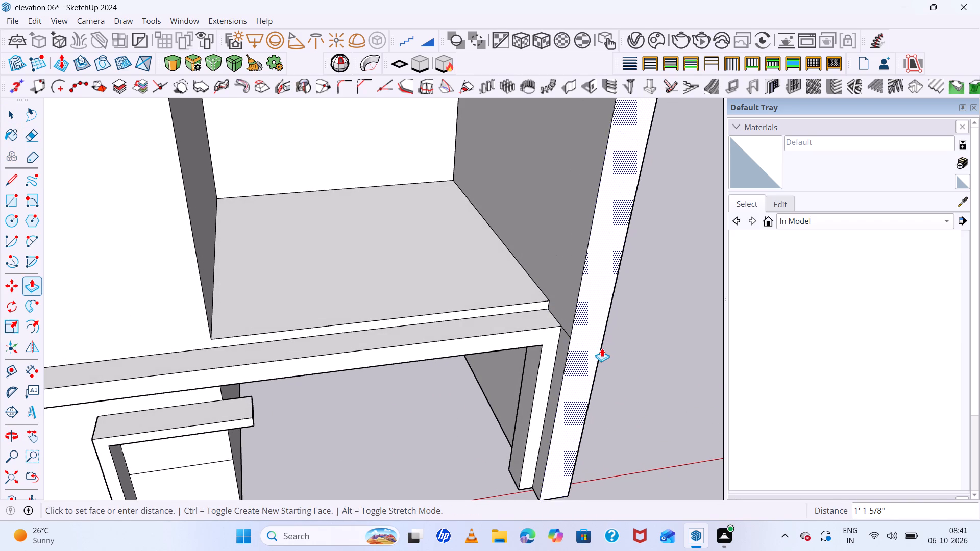
left_click(602, 352)
Erase the short leftover edge on the side wall's inner face at the frame's top corner.
key("space")
scroll(575, 340, "up", 1)
key("e")
scroll(562, 333, "up", 3)
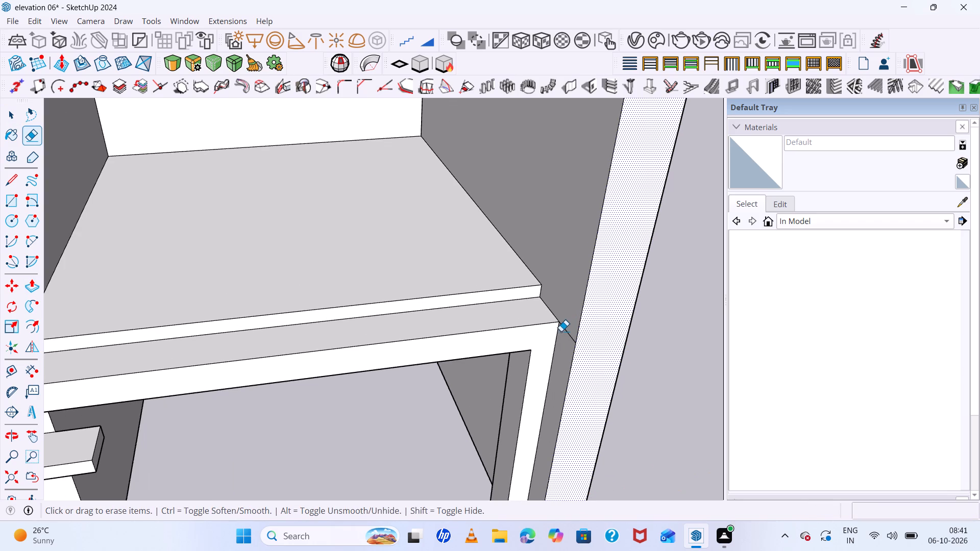
left_click(566, 330)
Push/Pull the tall side wall's large outer face slightly inward to make the wall thinner.
scroll(471, 298, "down", 19)
middle_click_drag(530, 300, 502, 242)
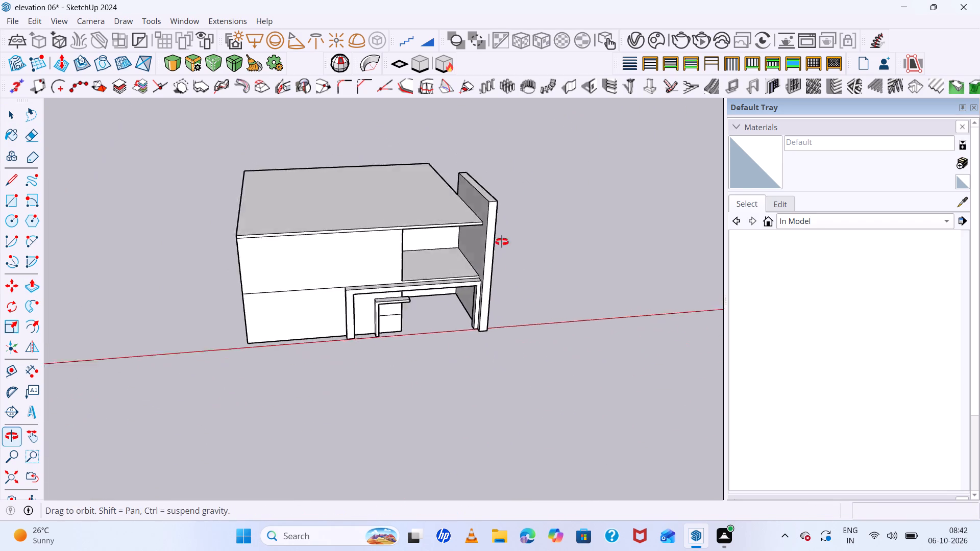
middle_click_drag(502, 242, 326, 136)
scroll(558, 283, "up", 5)
middle_click_drag(426, 287, 586, 320)
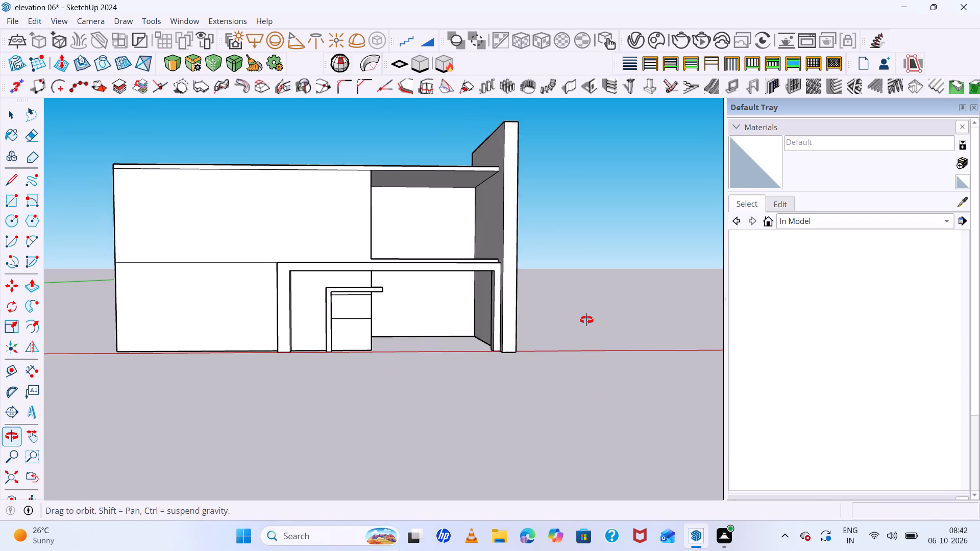
middle_click_drag(586, 320, 694, 331)
scroll(592, 324, "up", 6)
middle_click_drag(584, 310, 461, 316)
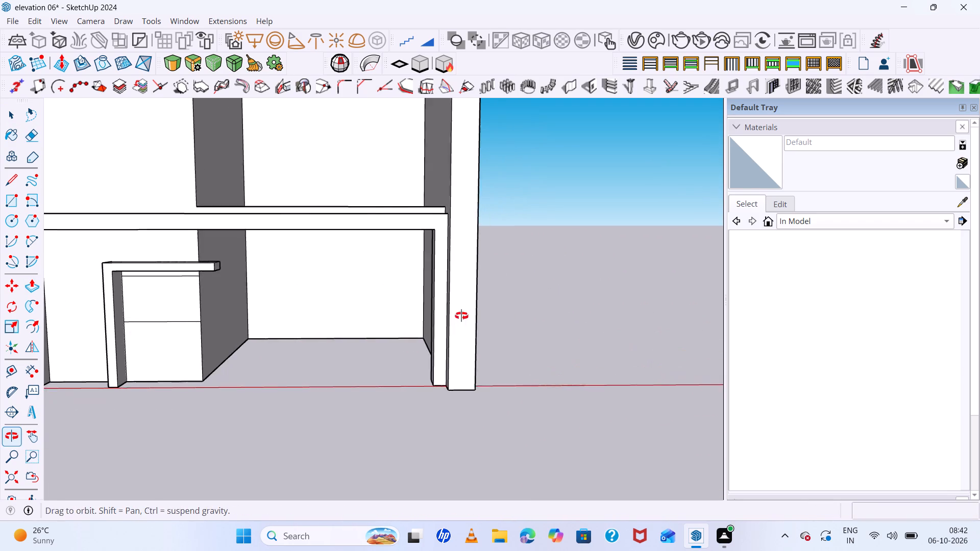
middle_click_drag(461, 316, 461, 316)
middle_click_drag(579, 311, 470, 311)
key("space")
left_click(383, 294)
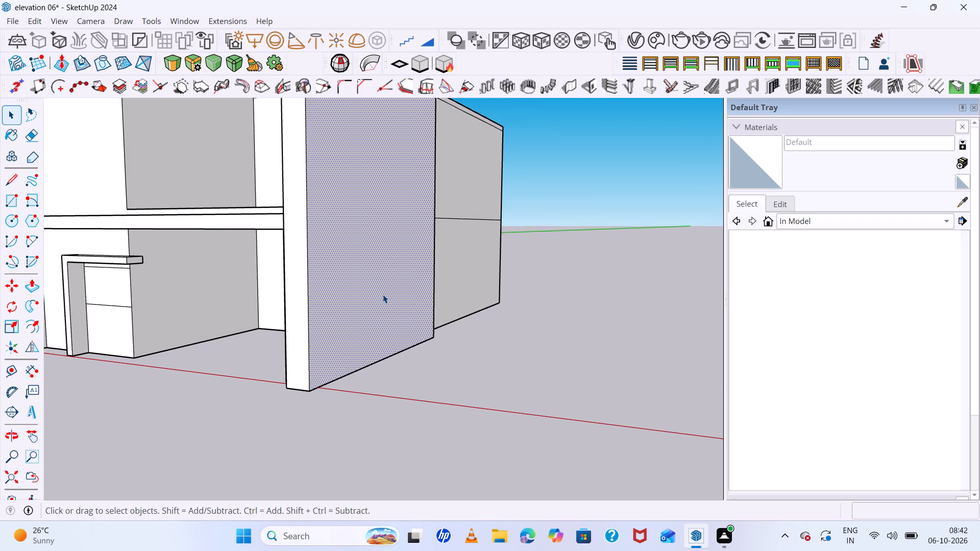
key("p")
left_click(383, 294)
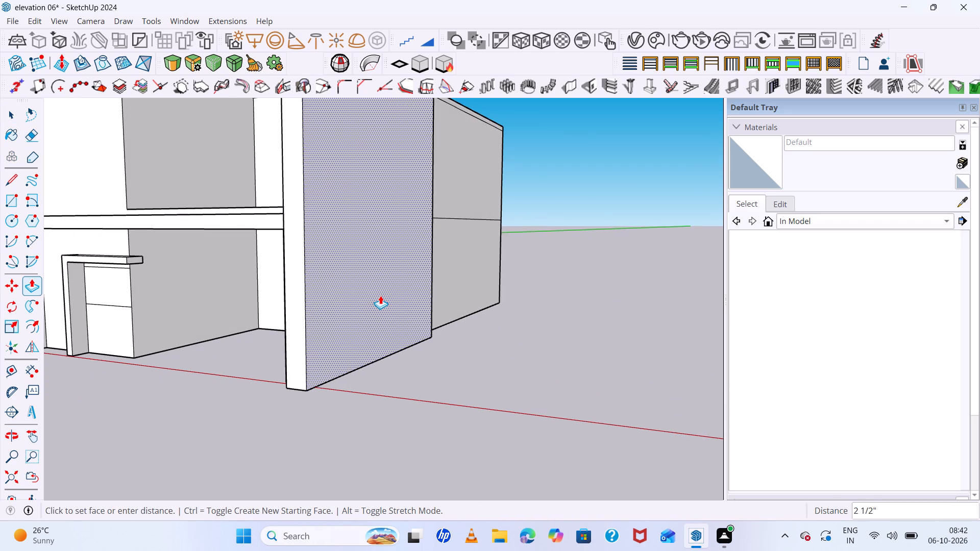
left_click(376, 297)
scroll(472, 294, "down", 6)
key("space")
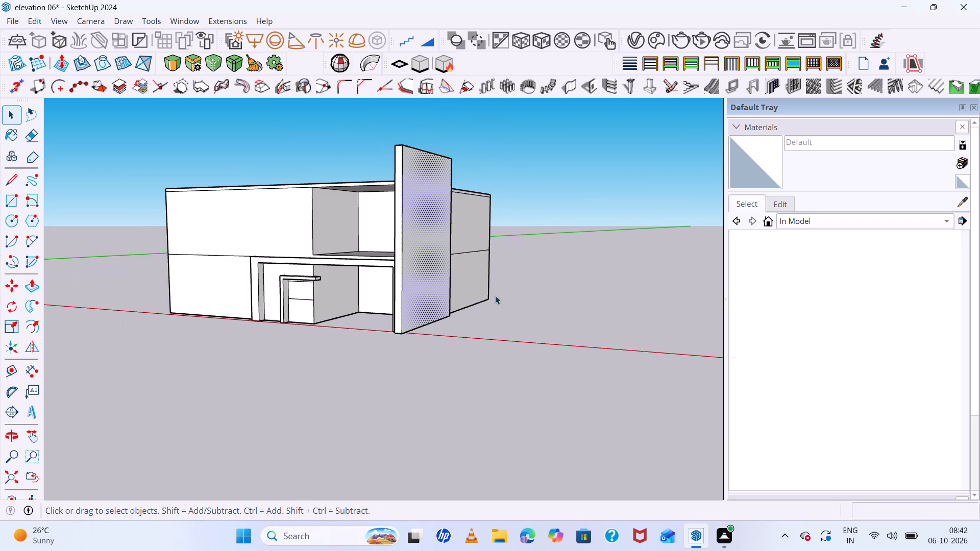
left_click(506, 303)
Examine the ground-floor frame, the recess and the side wall from several angles.
middle_click_drag(350, 300, 610, 353)
scroll(504, 330, "up", 6)
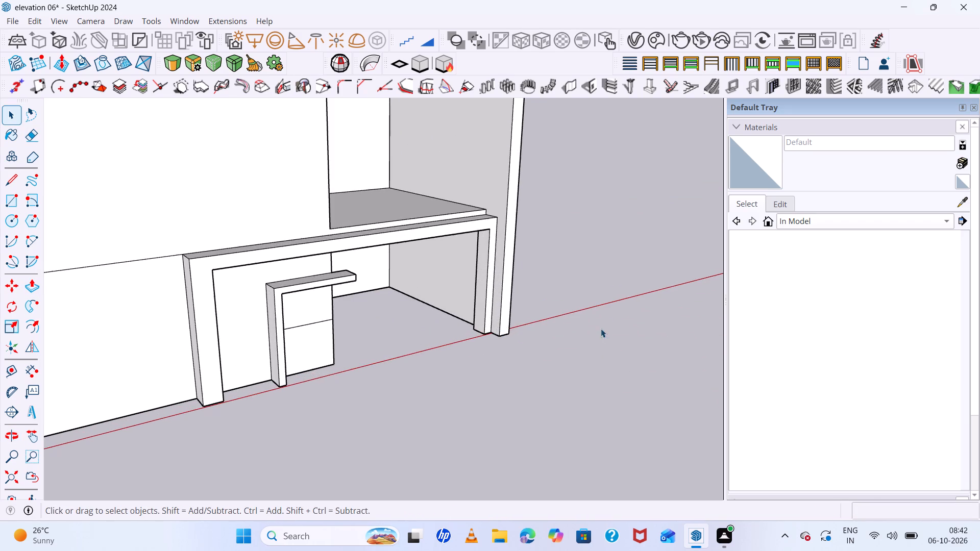
middle_click_drag(601, 329, 458, 265)
scroll(597, 307, "up", 1)
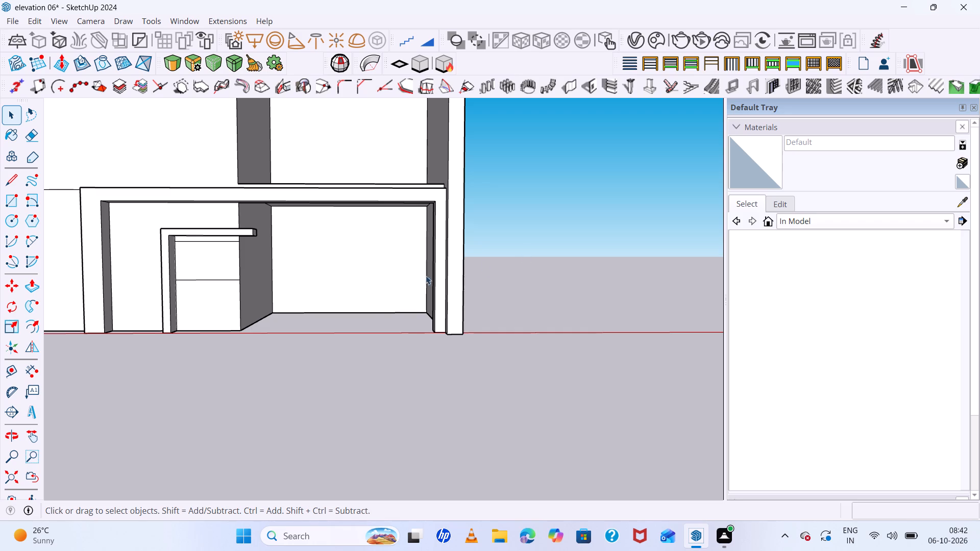
scroll(363, 291, "down", 4)
middle_click_drag(363, 291, 368, 245)
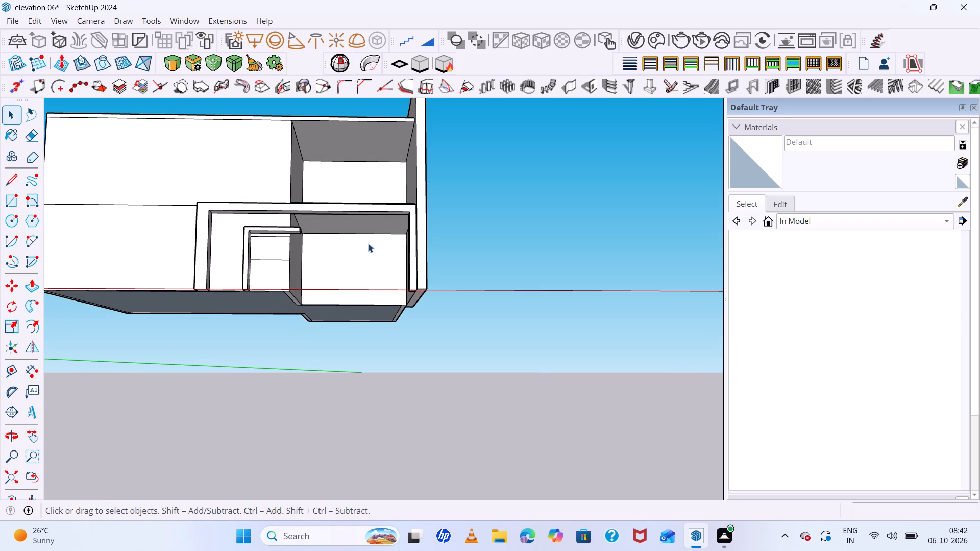
scroll(316, 205, "down", 10)
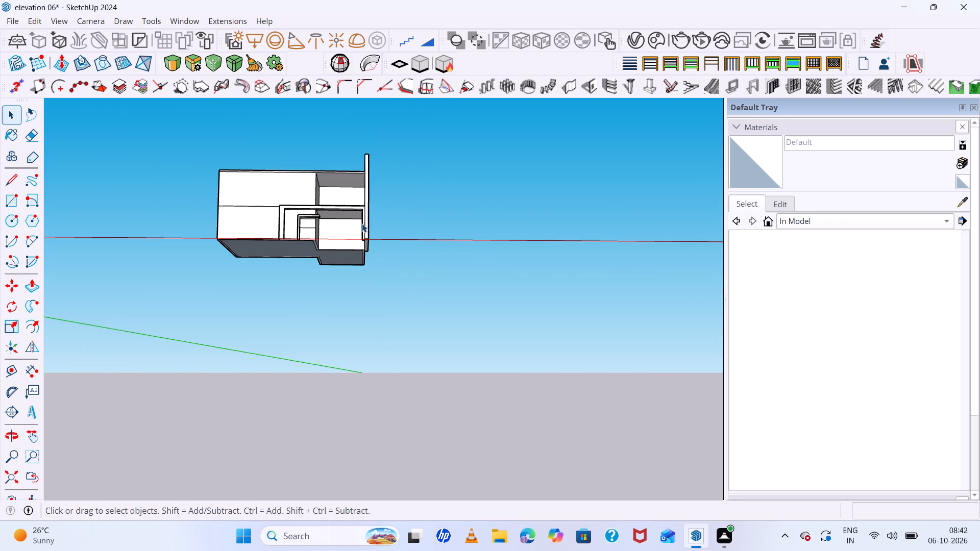
middle_click_drag(362, 223, 380, 309)
scroll(255, 199, "up", 6)
middle_click_drag(271, 218, 341, 241)
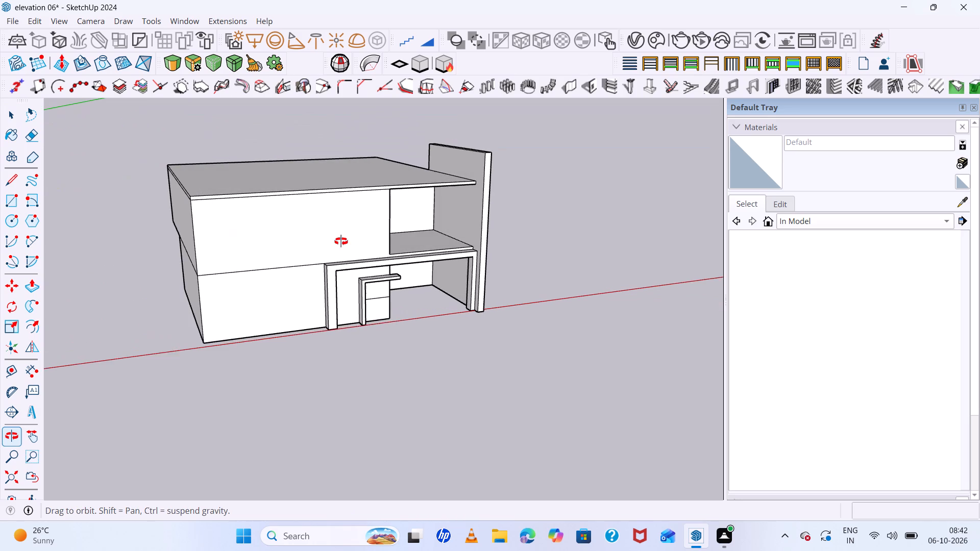
middle_click_drag(341, 241, 342, 243)
middle_click(342, 243)
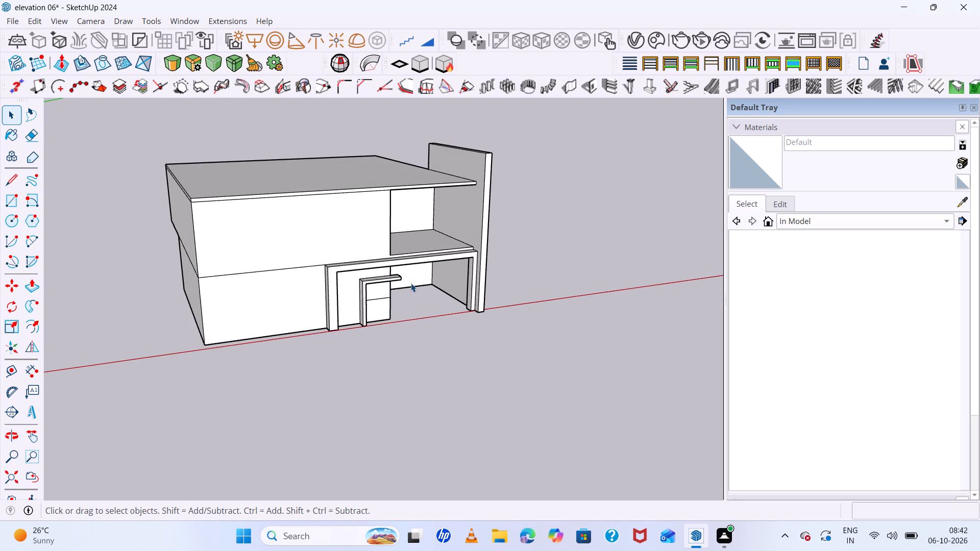
scroll(364, 262, "down", 1)
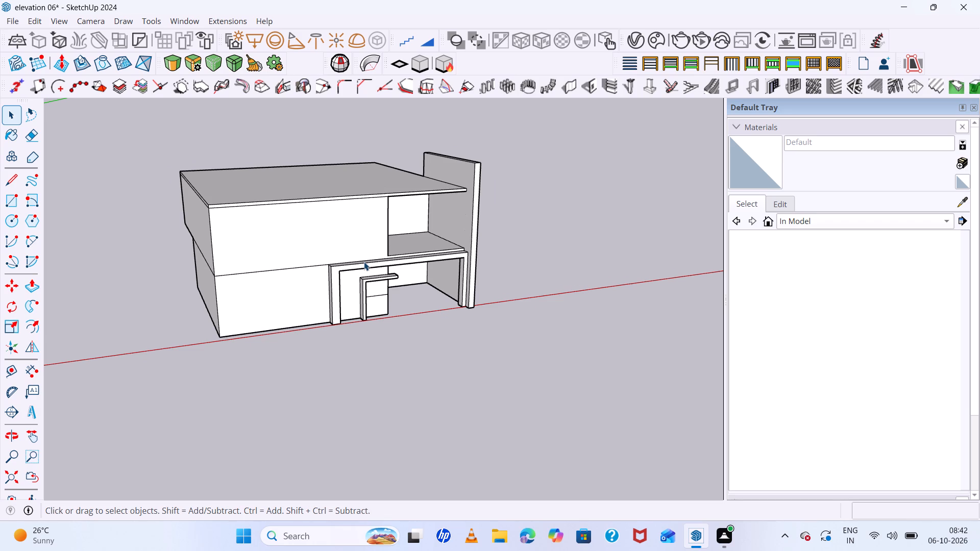
scroll(364, 262, "down", 10)
scroll(414, 255, "up", 11)
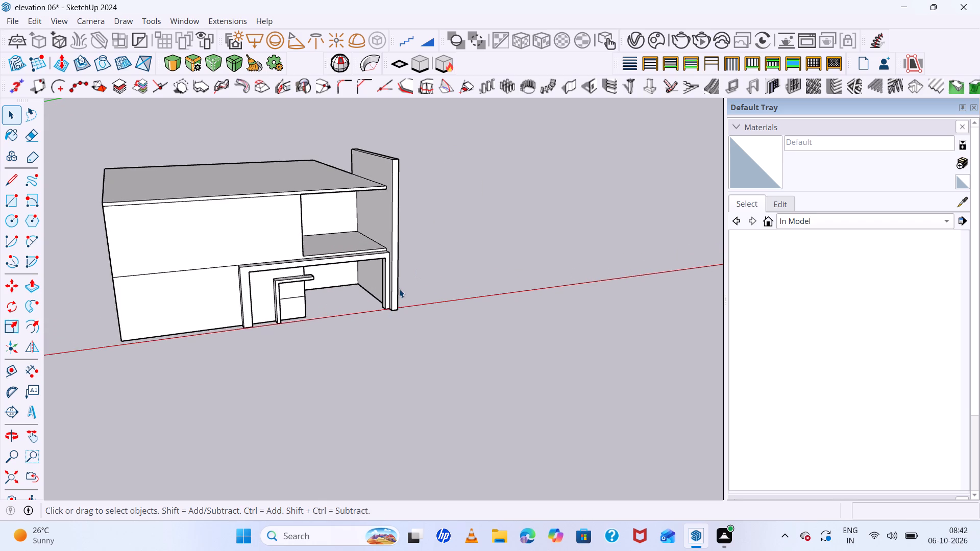
Push/Pull the tall side wall's front face forward by about 5' 8", well beyond the ground-floor frame.
scroll(397, 291, "up", 5)
left_click(396, 291)
key("p")
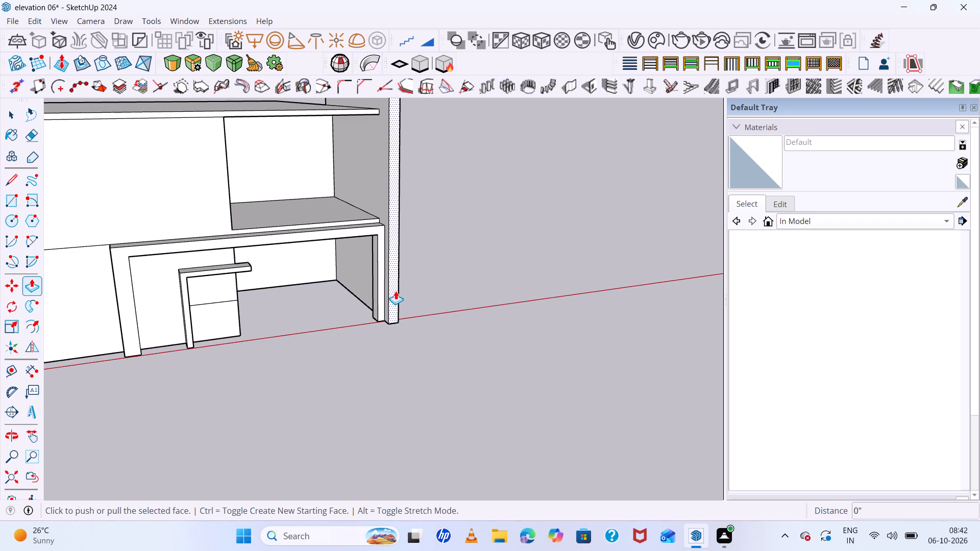
left_click(396, 291)
double_click(415, 309)
Examine the extended side wall's proportions against the front facade from above and at eye level.
scroll(466, 295, "down", 6)
middle_click_drag(476, 295, 408, 278)
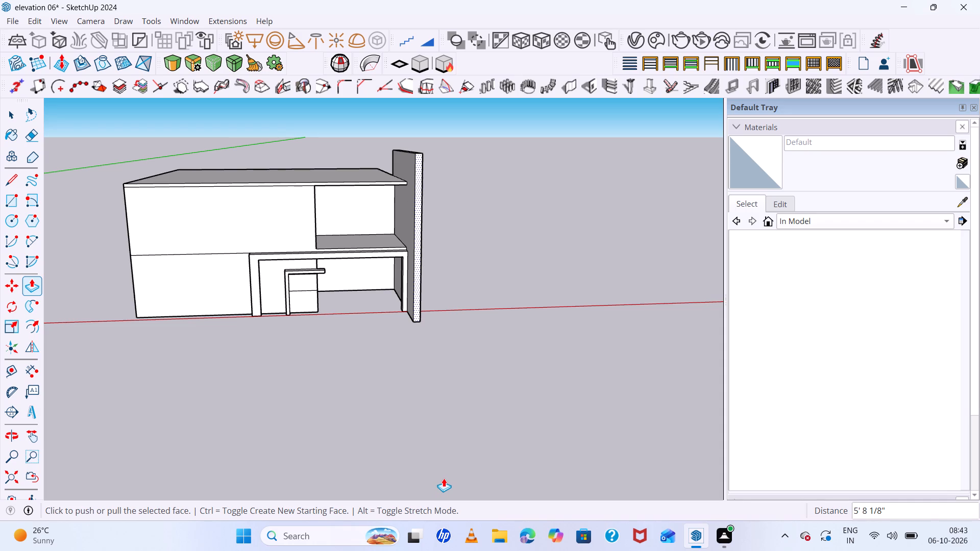
scroll(444, 478, "down", 1)
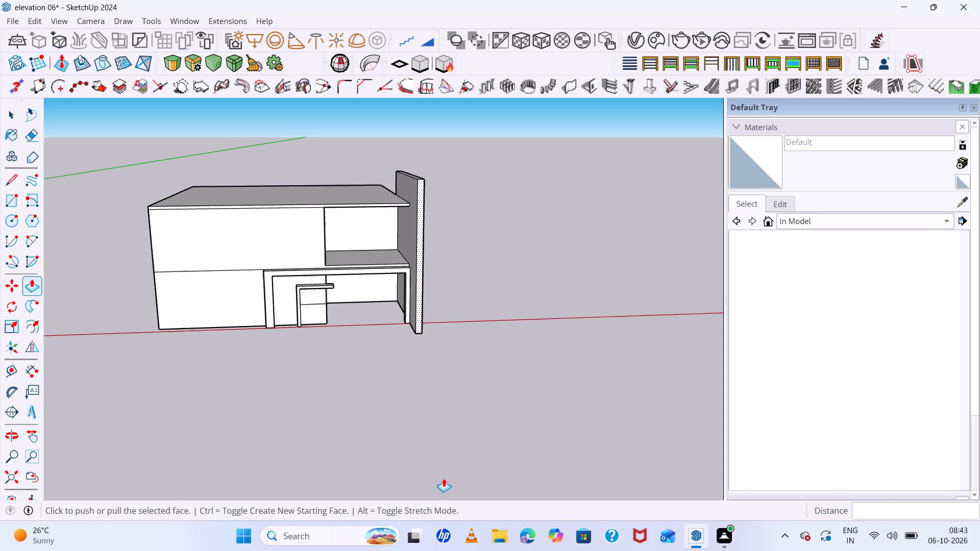
scroll(444, 478, "down", 4)
middle_click_drag(449, 481, 533, 507)
middle_click_drag(533, 507, 519, 487)
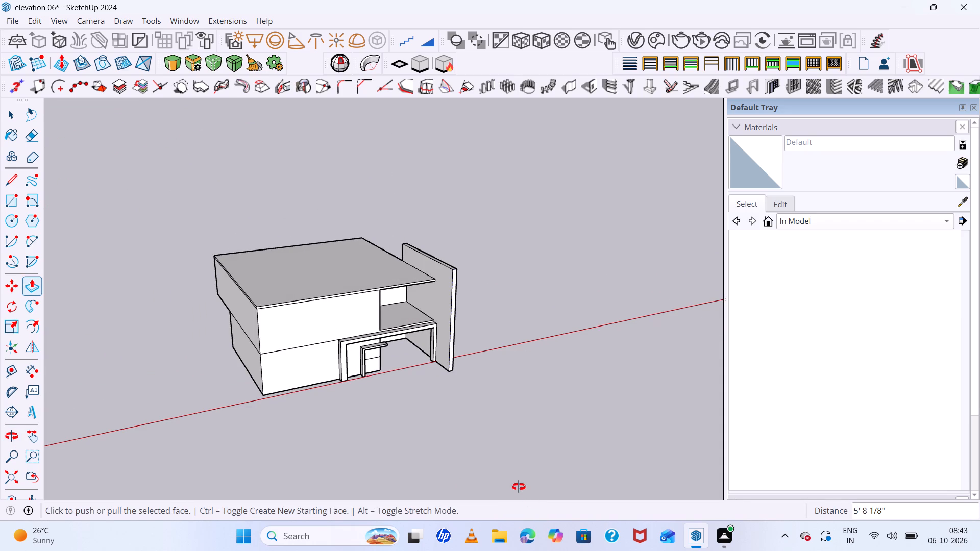
middle_click_drag(519, 487, 516, 478)
scroll(476, 346, "up", 2)
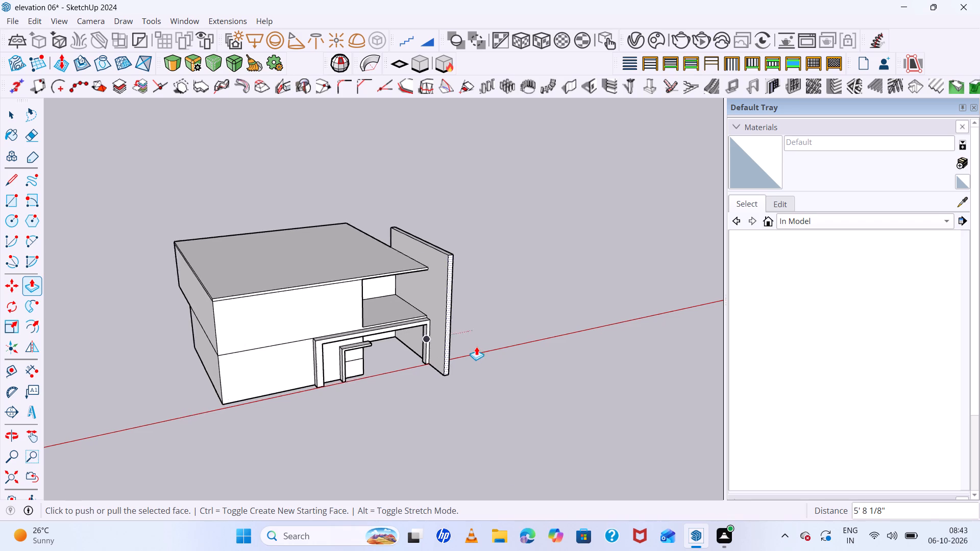
scroll(476, 346, "up", 2)
key("space")
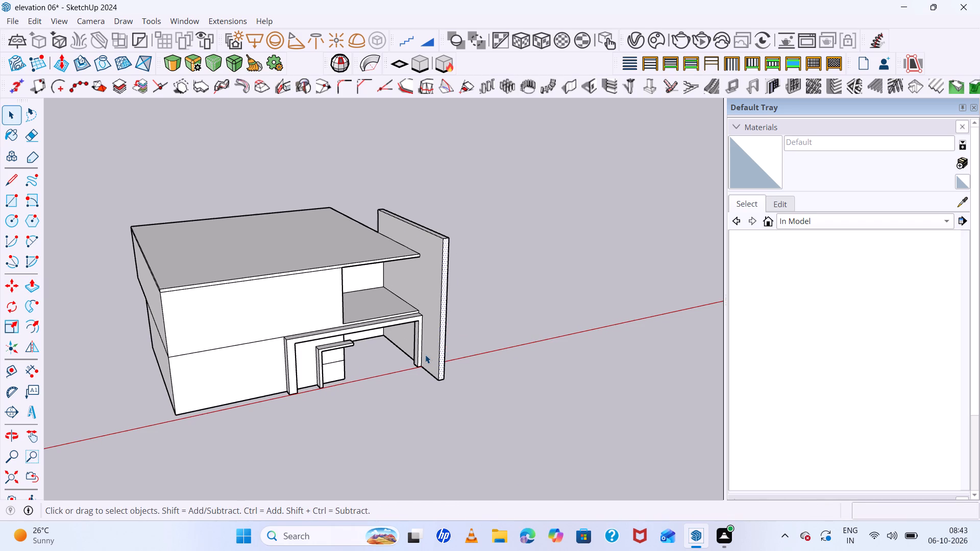
scroll(430, 350, "down", 4)
middle_click_drag(429, 350, 386, 269)
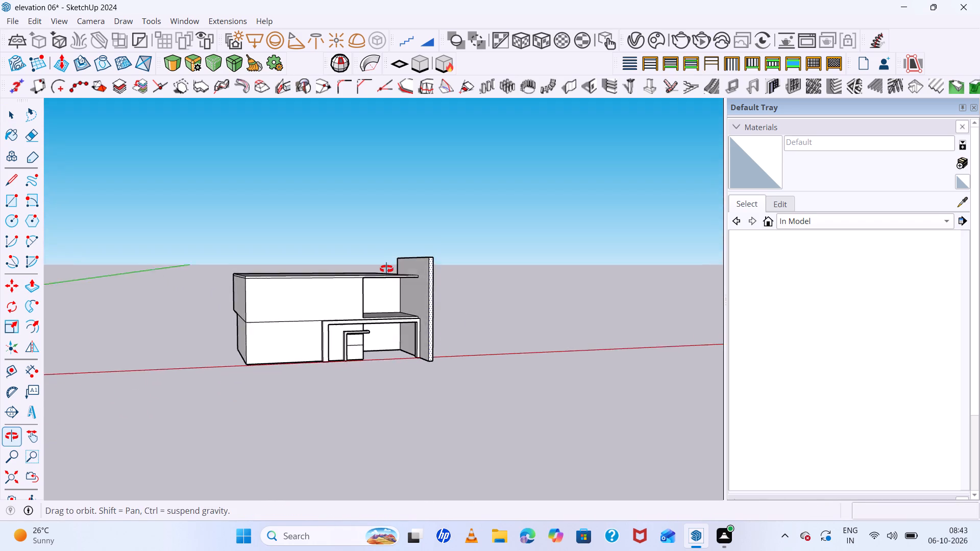
middle_click_drag(386, 269, 382, 265)
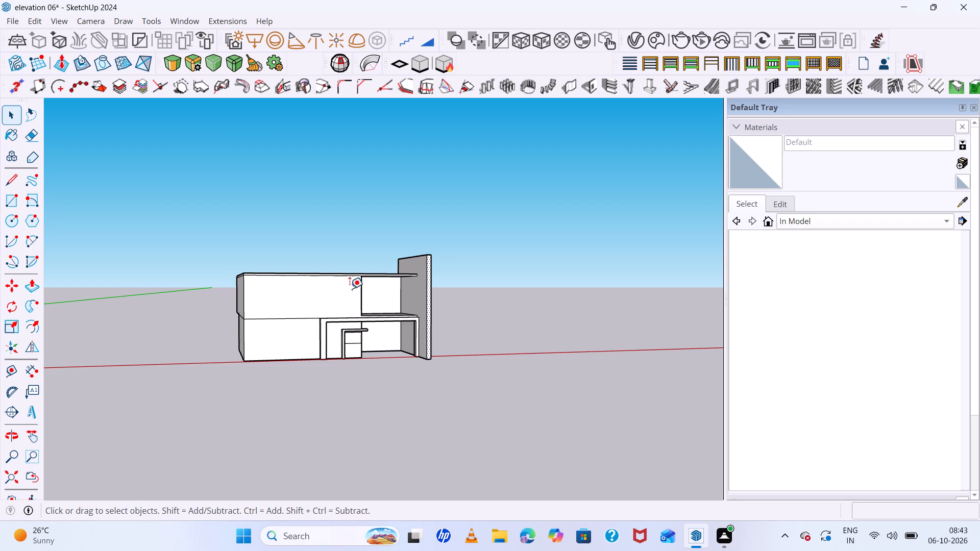
Place a horizontal Tape Measure guide on the front wall 7' above the line between the two storeys.
key("t")
scroll(300, 320, "up", 11)
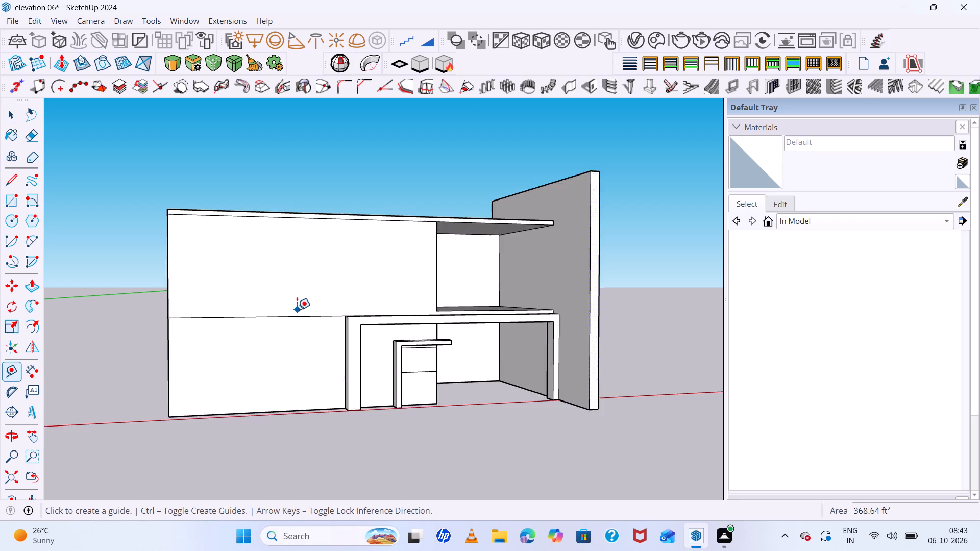
scroll(297, 310, "up", 3)
left_click(294, 325)
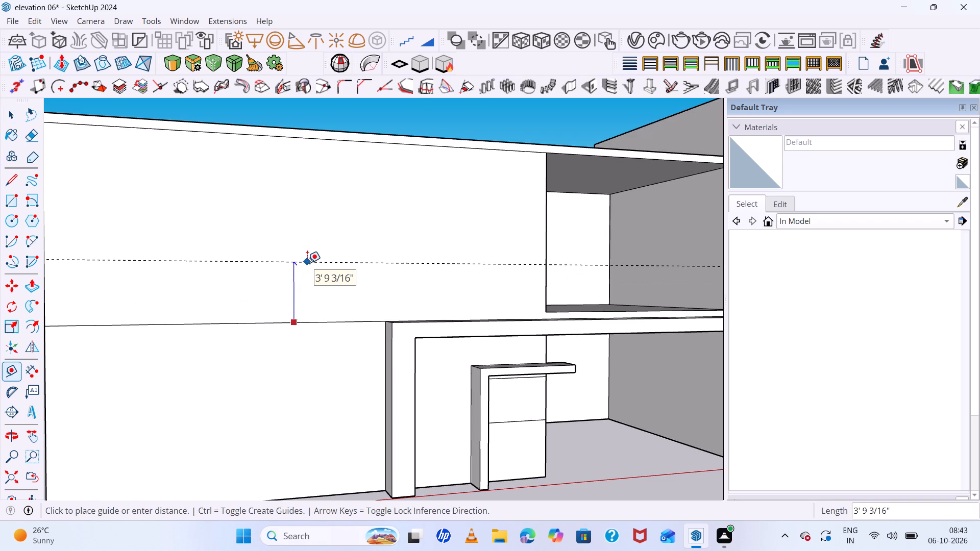
type("7'")
key("Return")
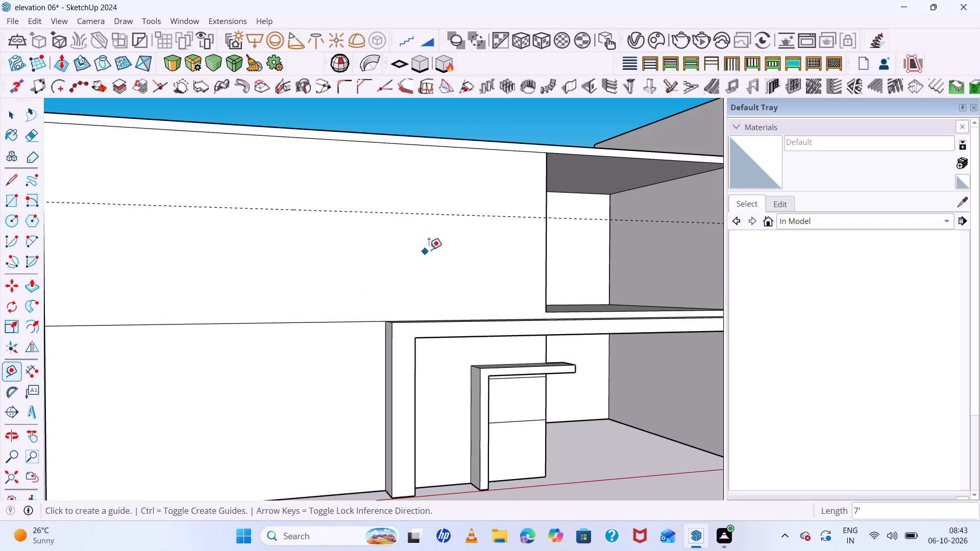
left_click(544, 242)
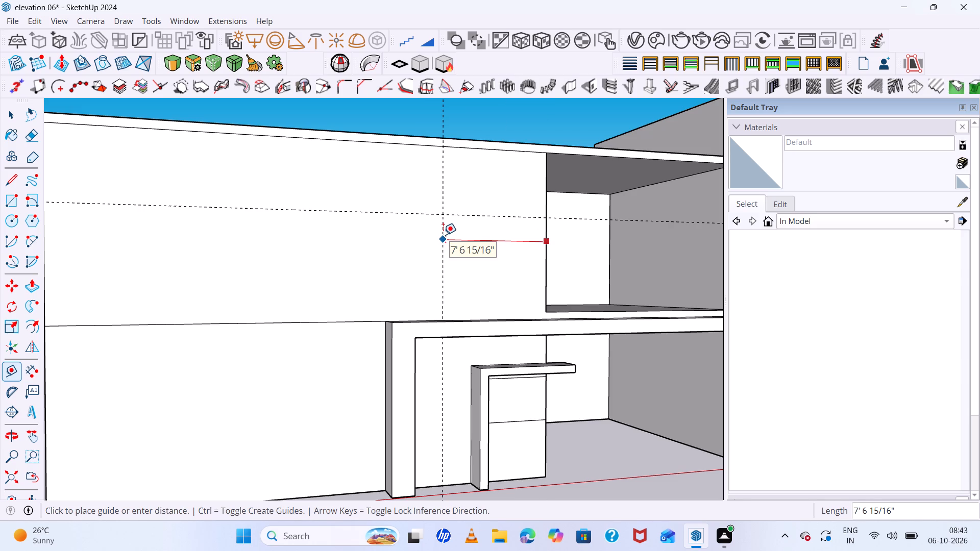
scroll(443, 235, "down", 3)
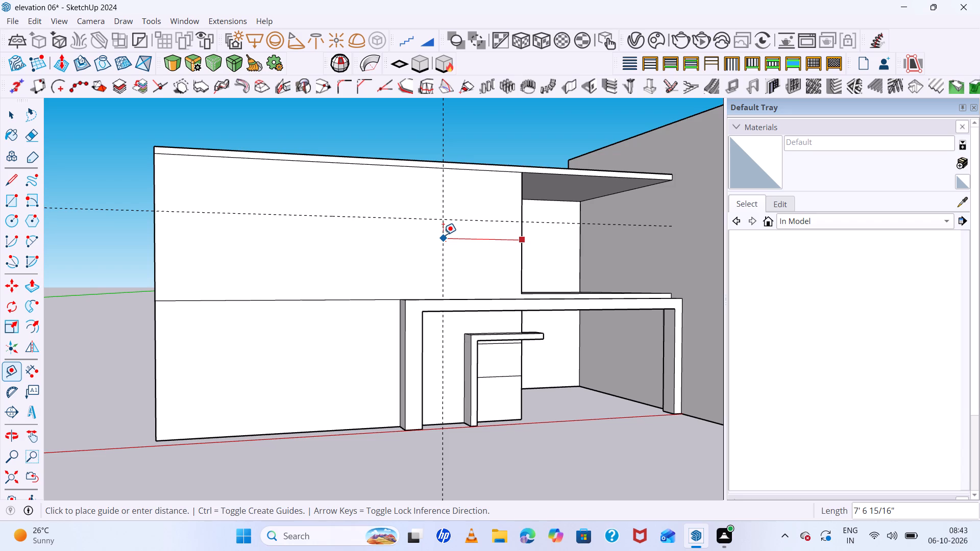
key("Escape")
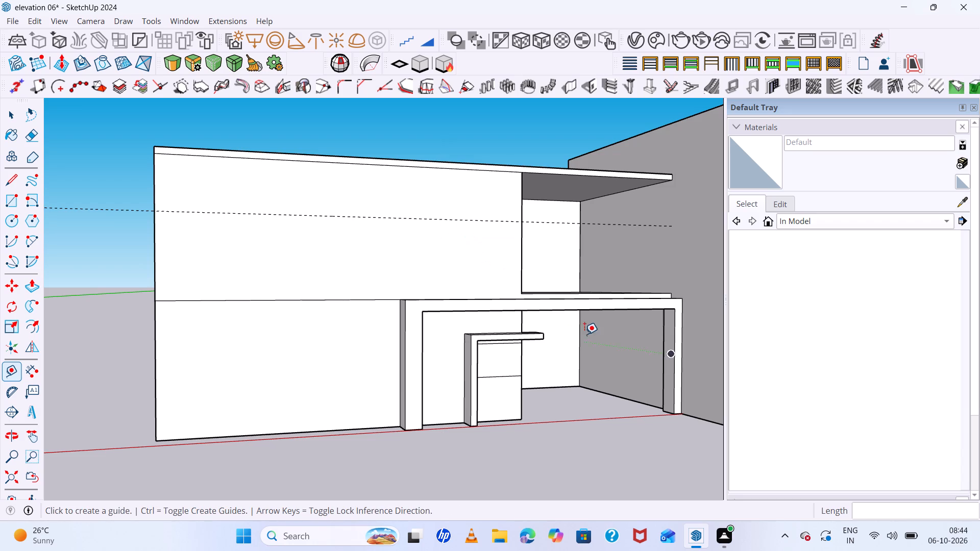
Offset a vertical Tape Measure guide from the upper recess's edge across the upper front wall.
scroll(522, 257, "up", 7)
scroll(551, 290, "down", 1)
middle_click_drag(553, 293, 555, 357)
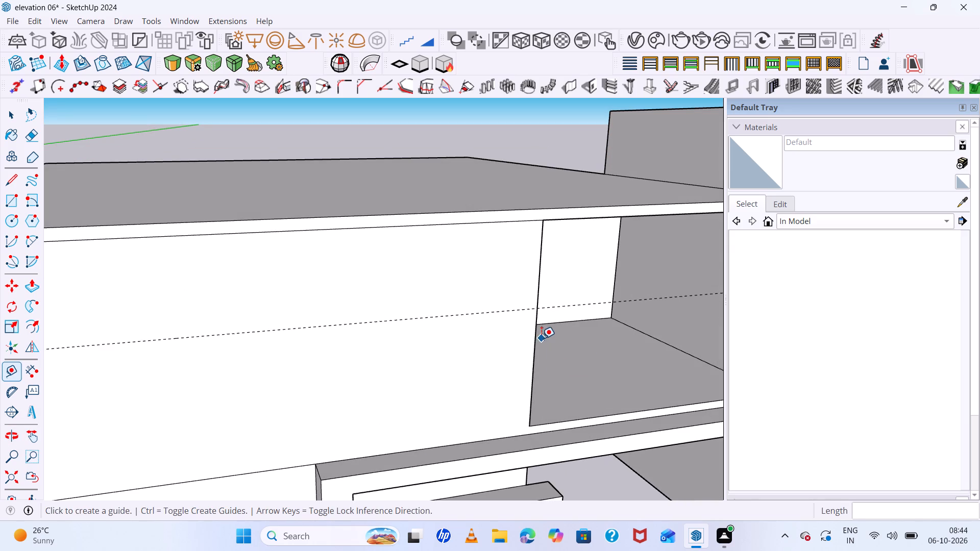
left_click(536, 342)
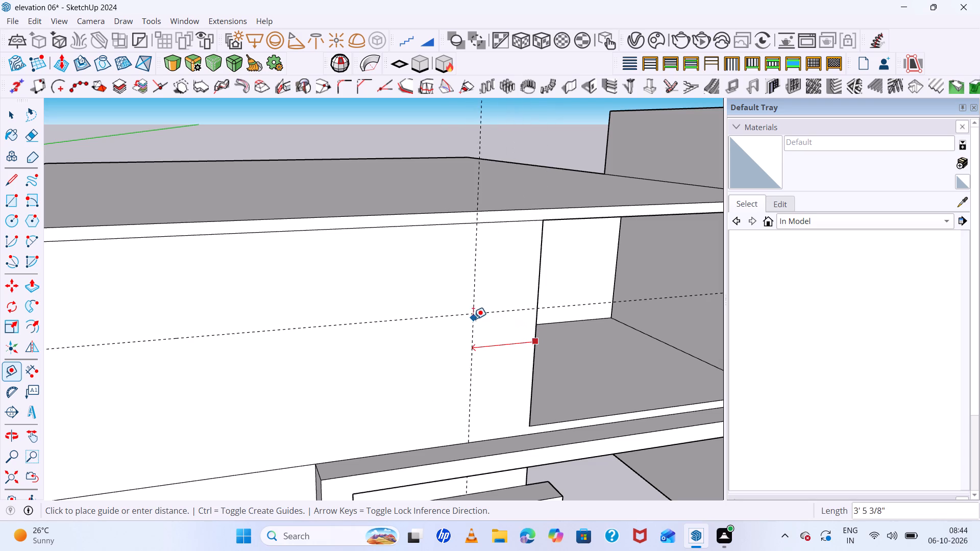
scroll(425, 327, "down", 4)
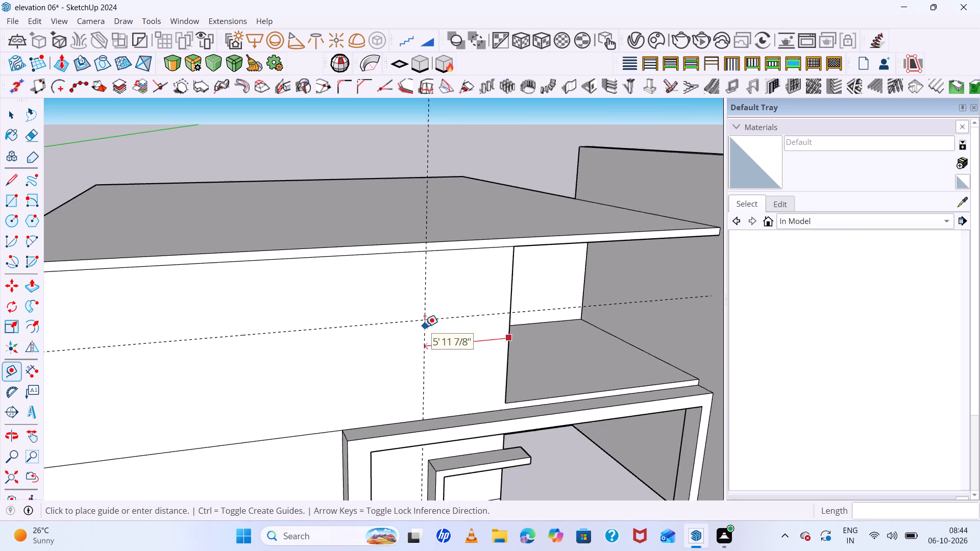
scroll(425, 327, "down", 2)
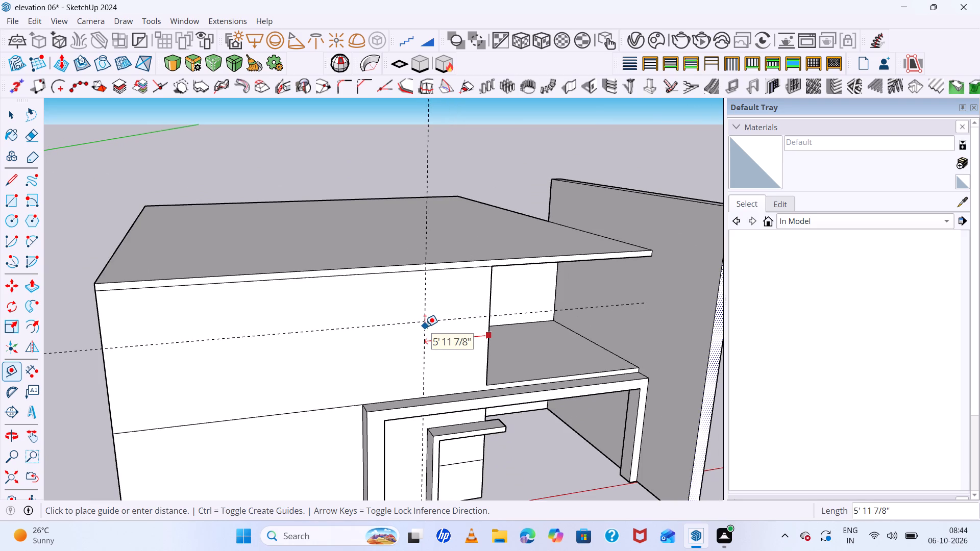
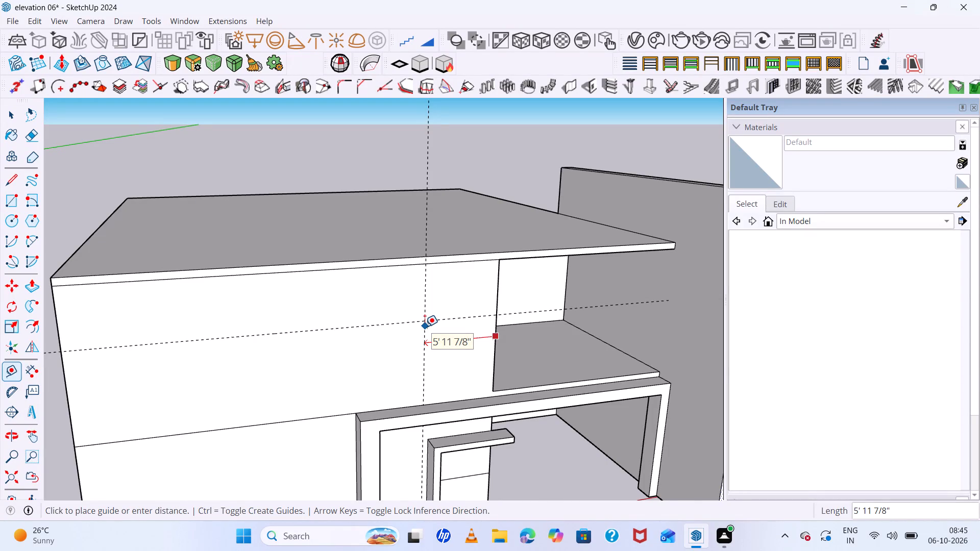
Place two vertical Tape Measure guides for the upper window's sides, the first about 7' 4" from the recess's edge and the second farther along the wall.
scroll(425, 327, "down", 1)
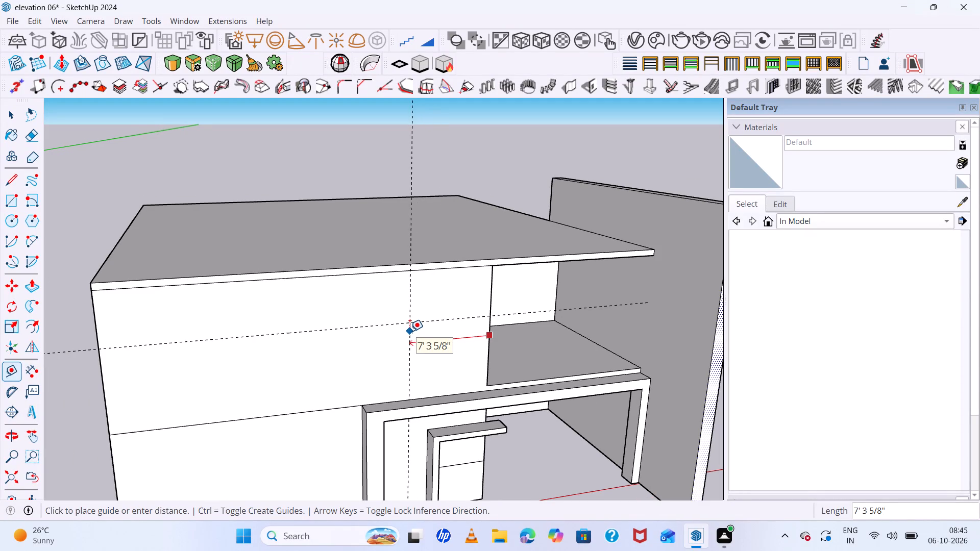
left_click(410, 331)
scroll(408, 331, "down", 6)
scroll(408, 341, "up", 5)
left_click(408, 341)
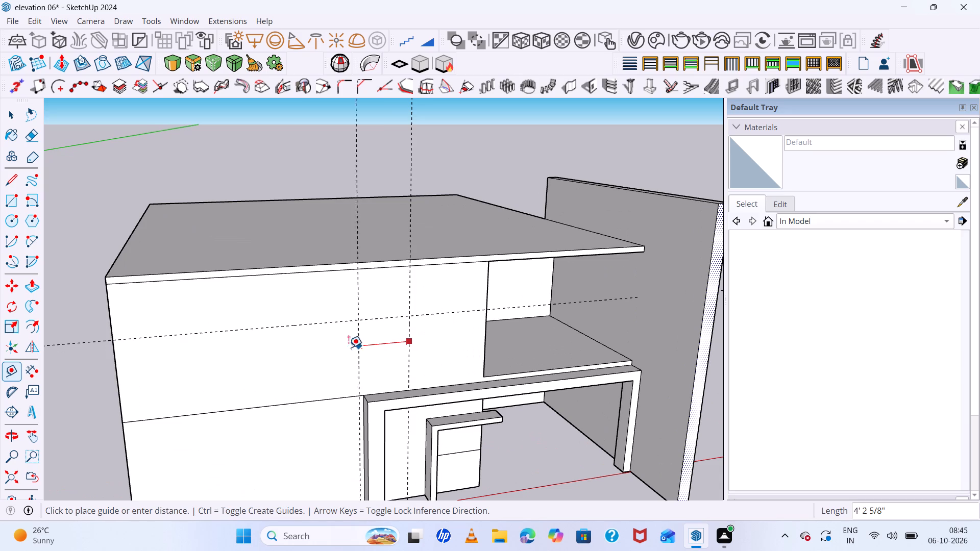
left_click(303, 351)
Place a horizontal Tape Measure guide for the window sill slightly above the line between the two storeys.
scroll(398, 347, "down", 5)
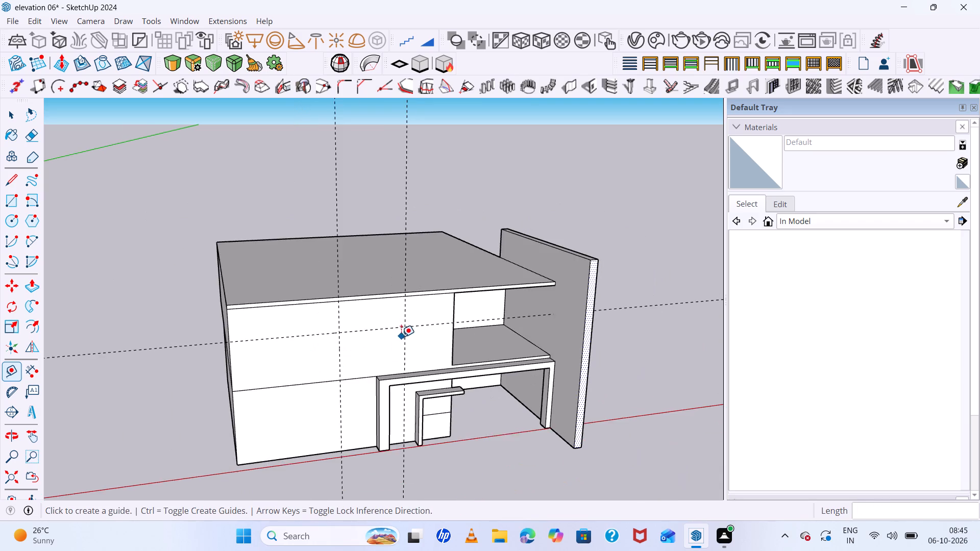
middle_click_drag(393, 306, 387, 206)
scroll(354, 325, "up", 4)
left_click(357, 321)
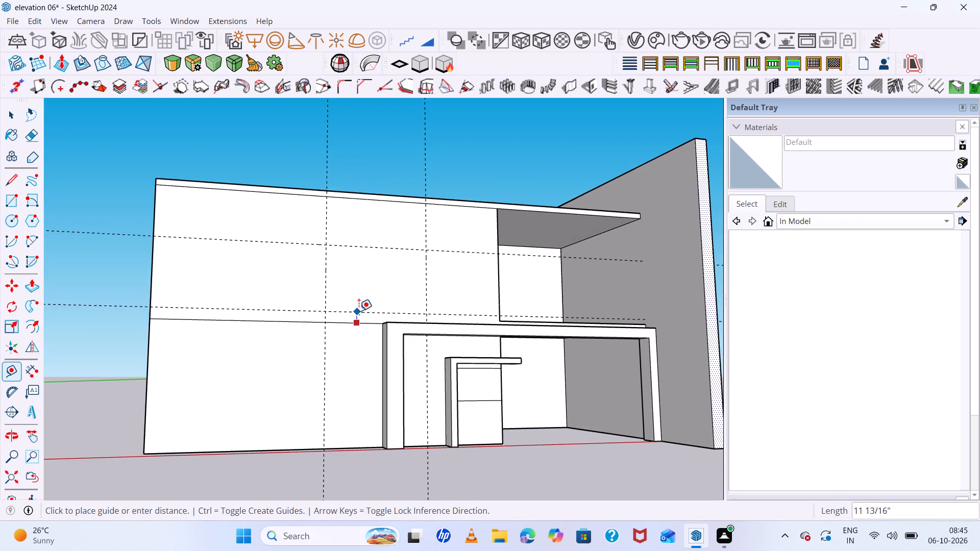
left_click(359, 304)
key("space")
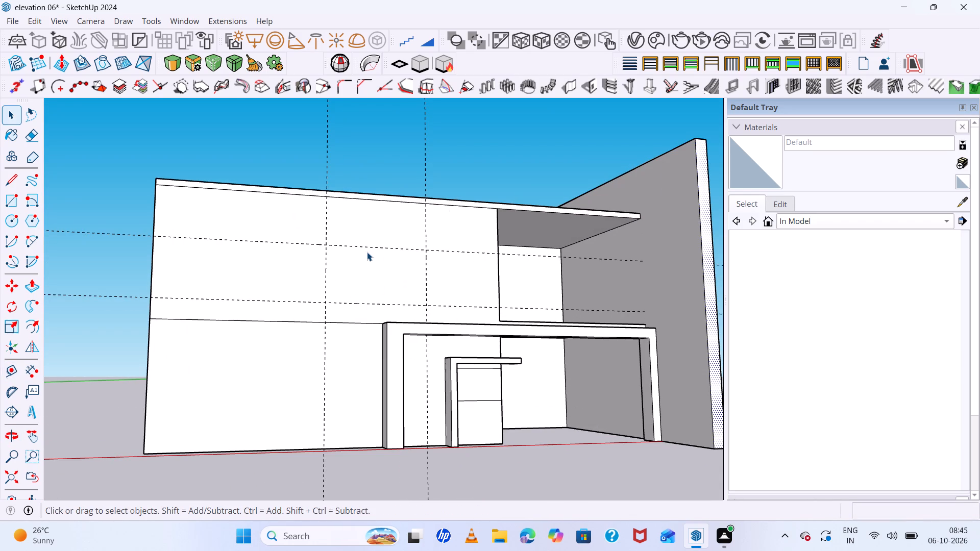
Draw the window rectangle on the upper front wall between the intersections of the guides.
key("r")
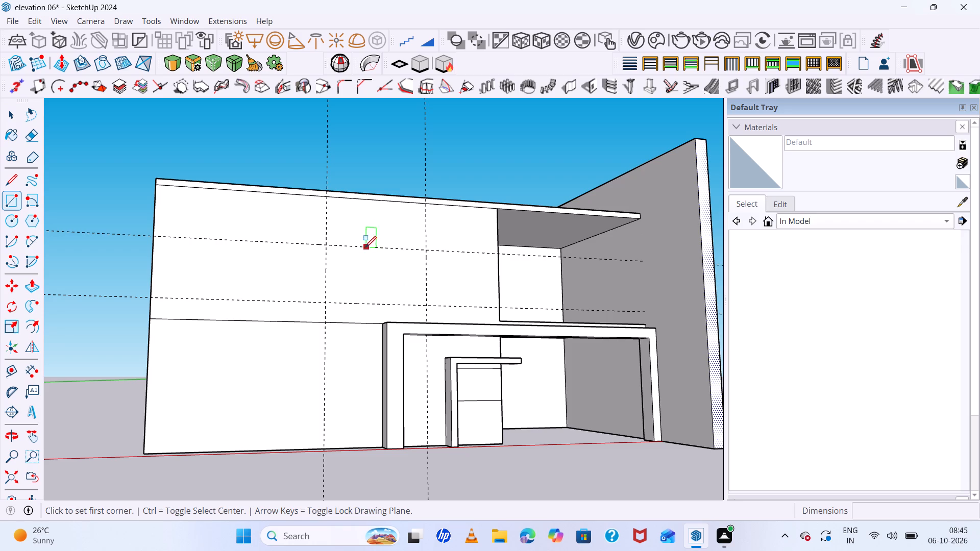
left_click(328, 245)
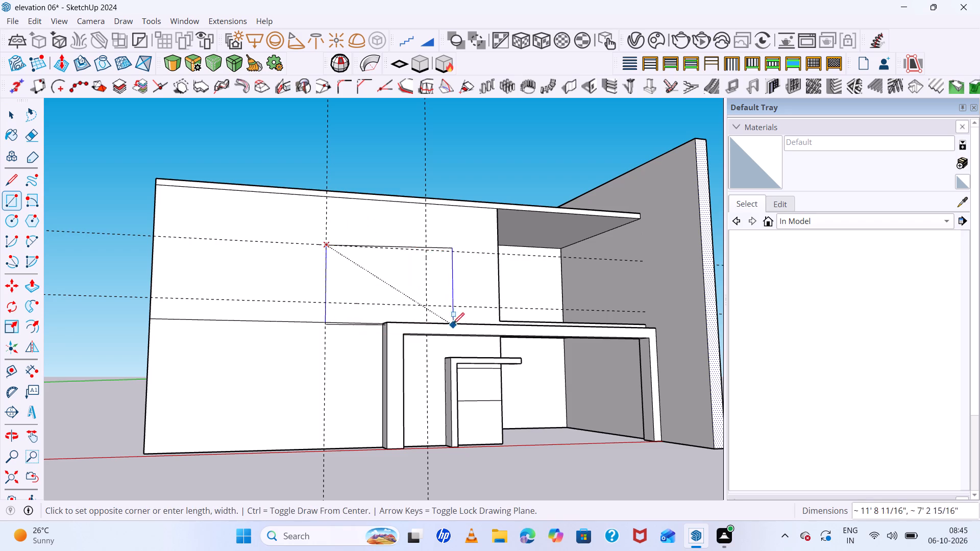
left_click(425, 306)
key("space")
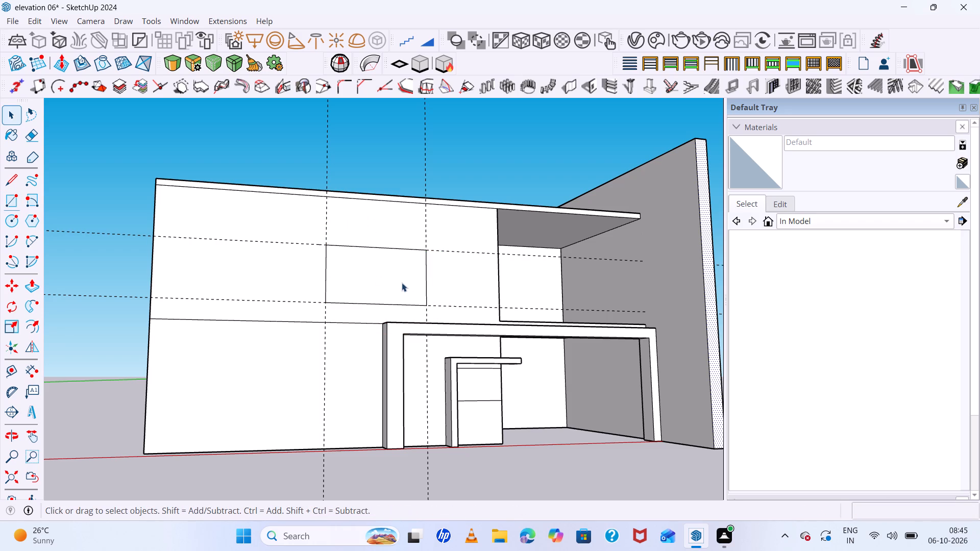
Offset the window rectangle inward by about 3 5/8" to form its frame.
left_click(383, 271)
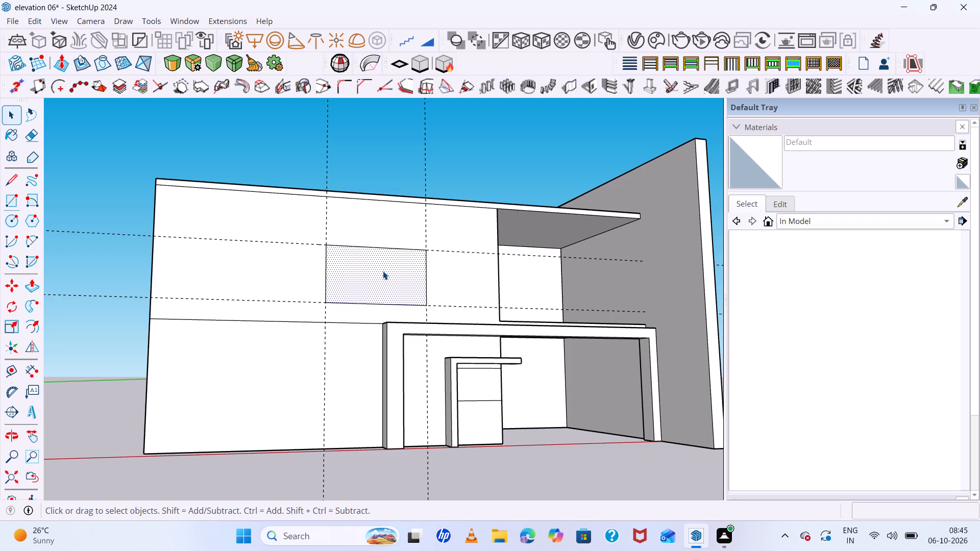
key("f")
left_click(421, 270)
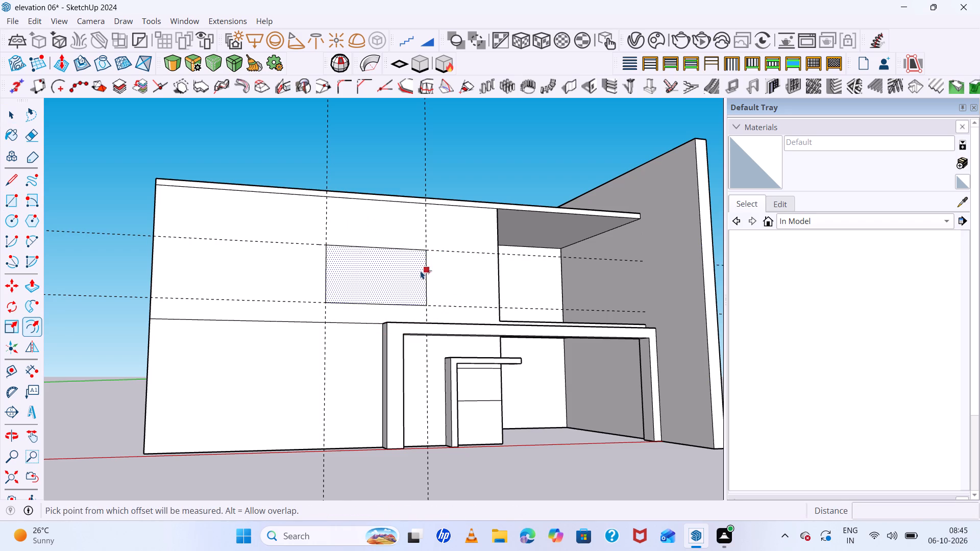
scroll(420, 269, "up", 3)
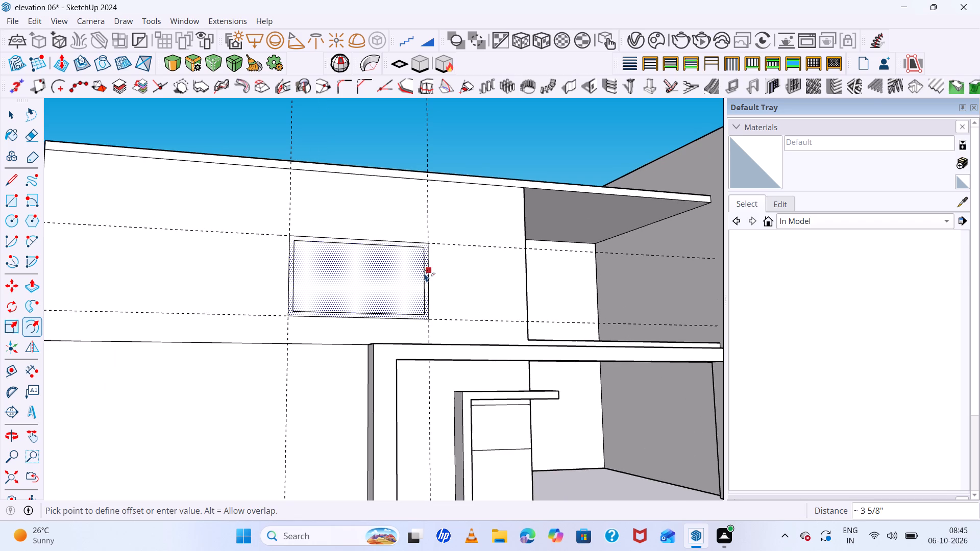
left_click(424, 273)
key("space")
Delete all the guides from the model.
scroll(383, 272, "down", 5)
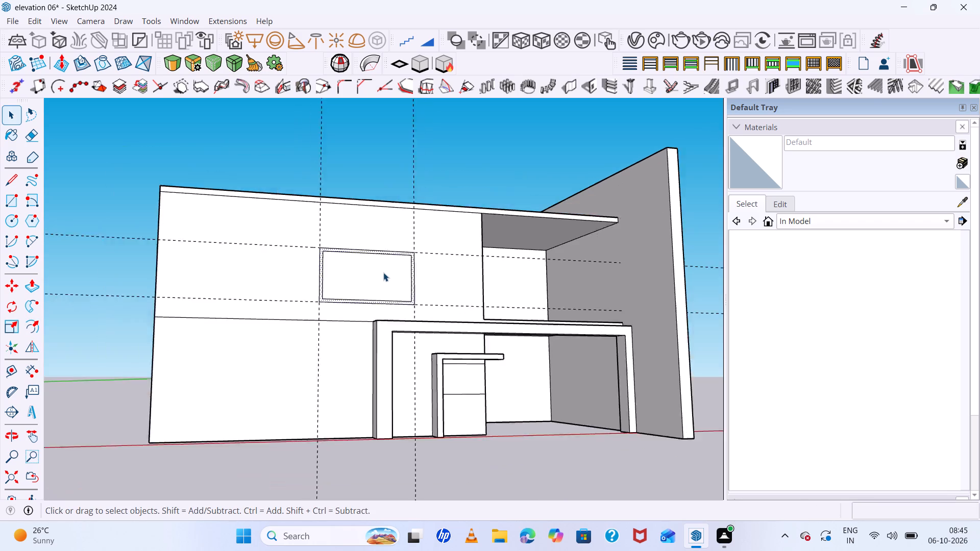
scroll(383, 273, "down", 16)
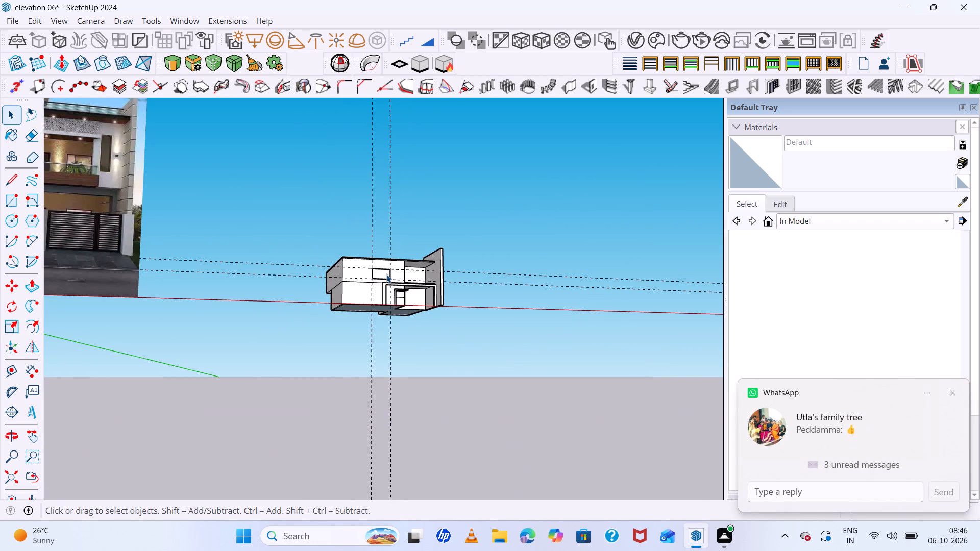
left_click(954, 391)
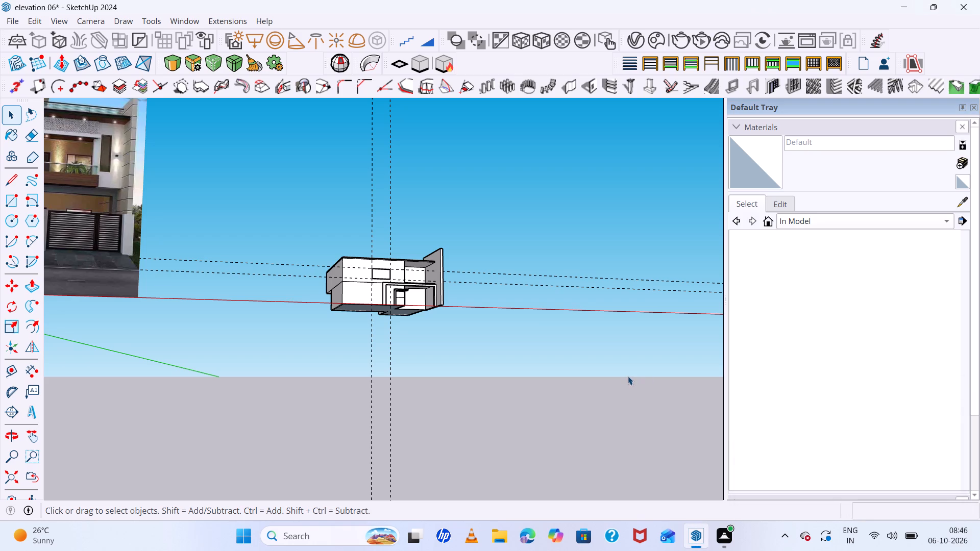
scroll(425, 240, "down", 10)
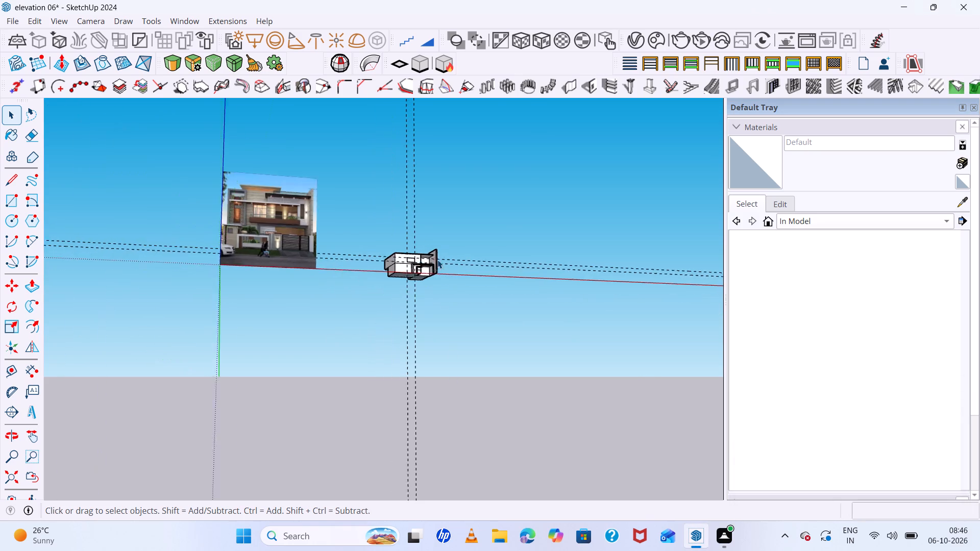
scroll(437, 260, "down", 1)
middle_click_drag(437, 260, 375, 389)
scroll(380, 243, "up", 6)
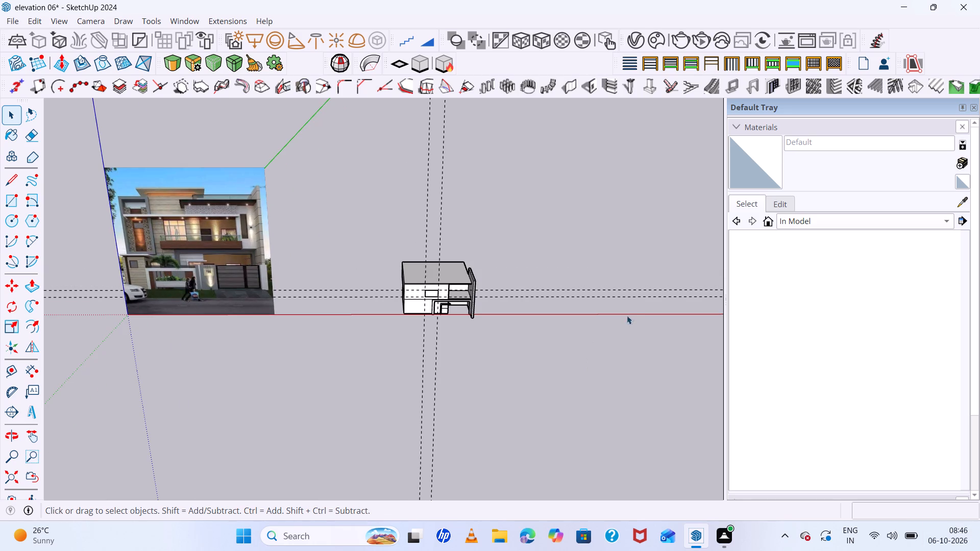
left_click(37, 23)
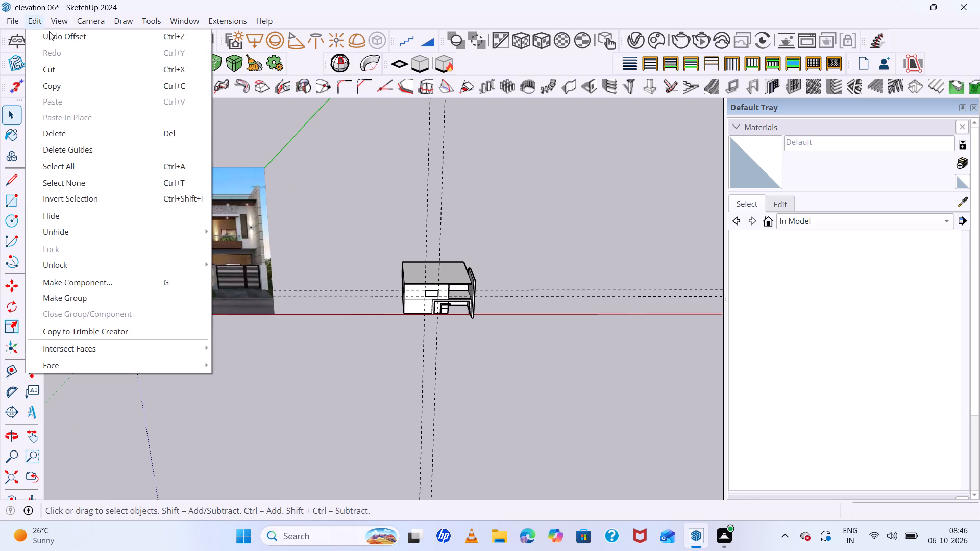
left_click(107, 147)
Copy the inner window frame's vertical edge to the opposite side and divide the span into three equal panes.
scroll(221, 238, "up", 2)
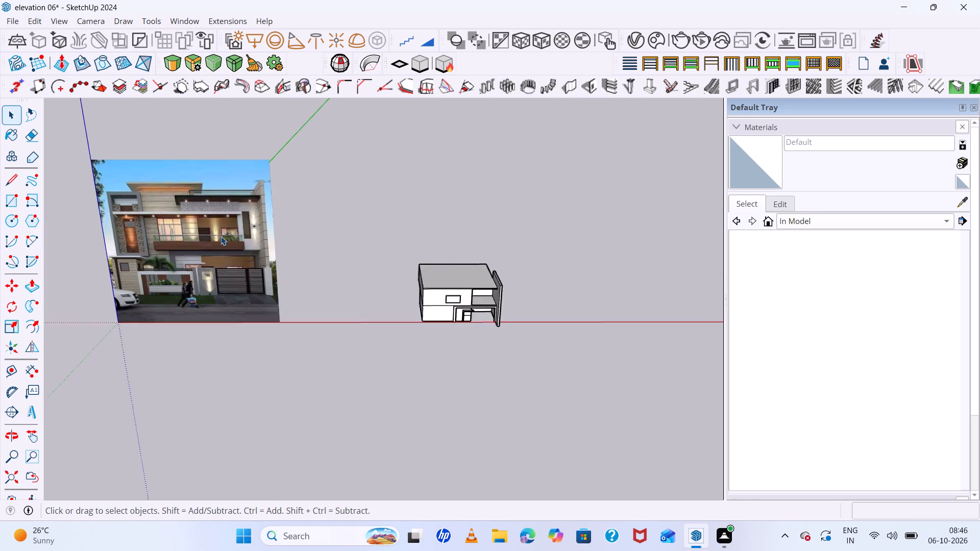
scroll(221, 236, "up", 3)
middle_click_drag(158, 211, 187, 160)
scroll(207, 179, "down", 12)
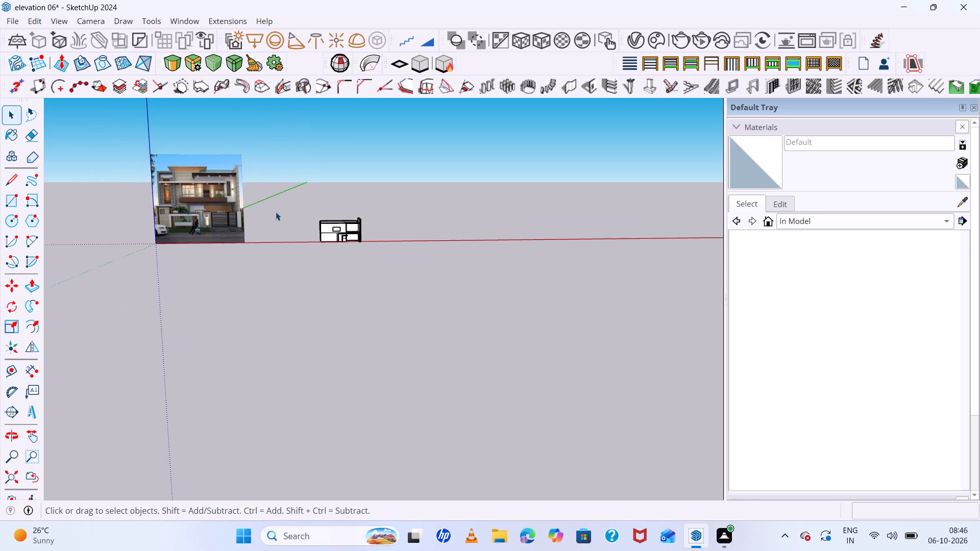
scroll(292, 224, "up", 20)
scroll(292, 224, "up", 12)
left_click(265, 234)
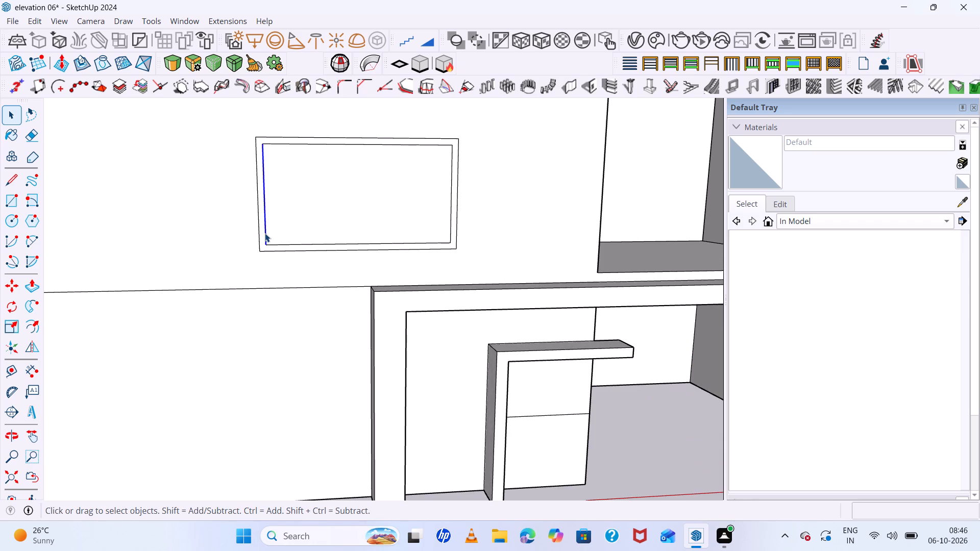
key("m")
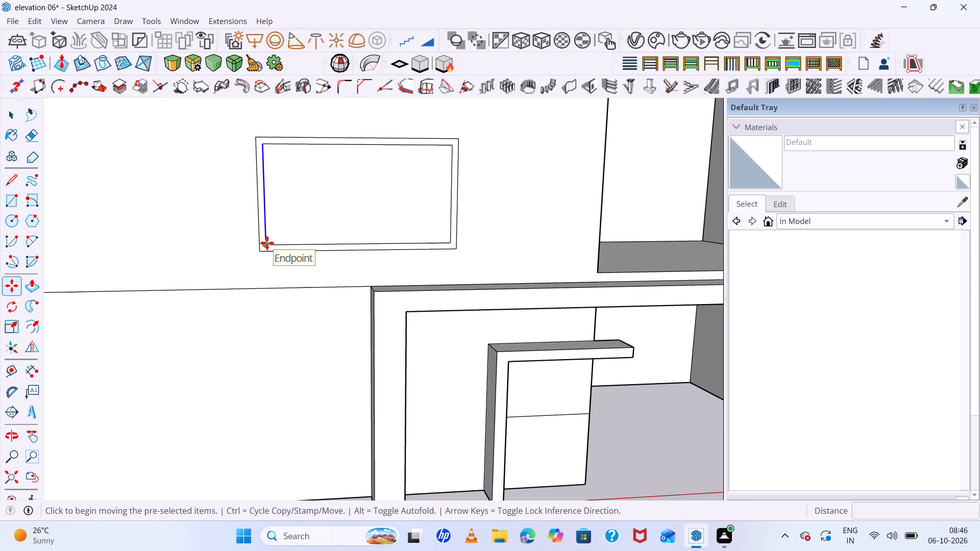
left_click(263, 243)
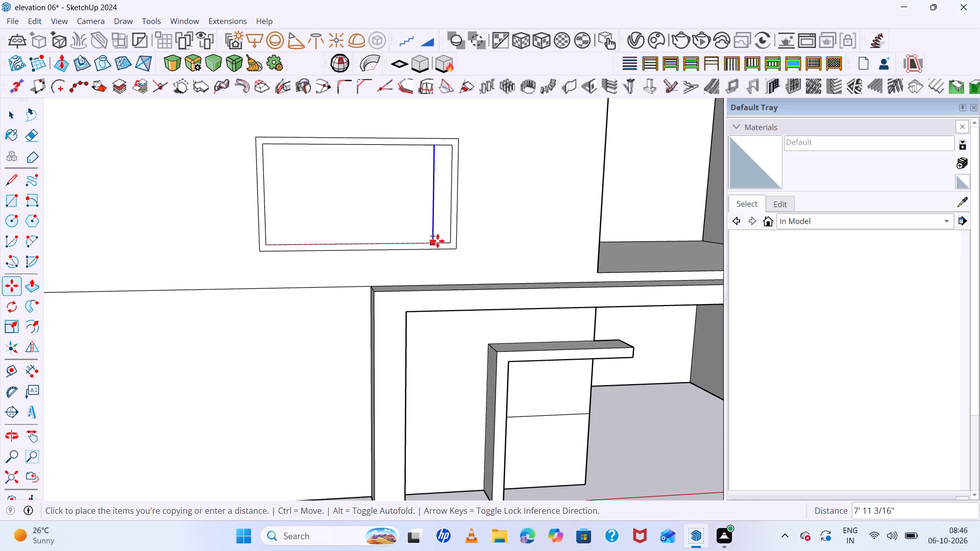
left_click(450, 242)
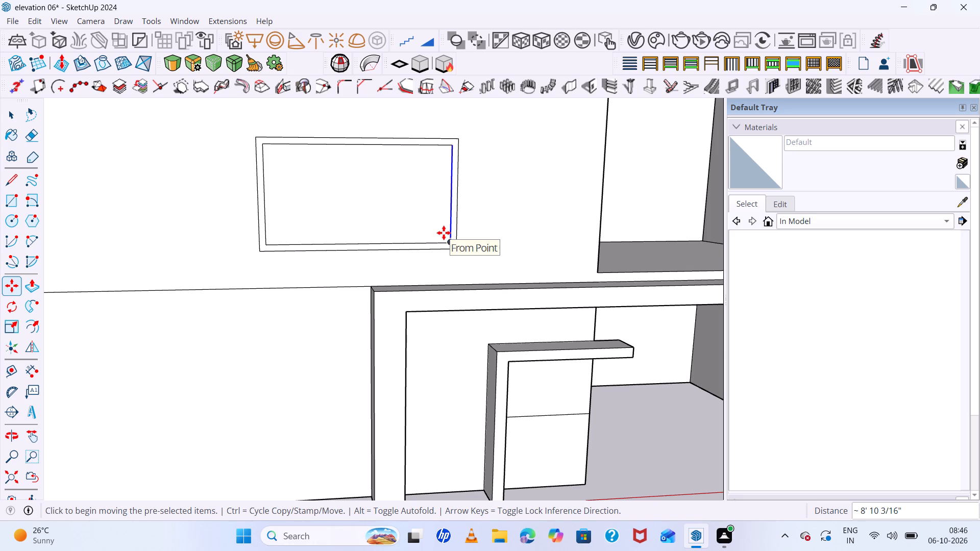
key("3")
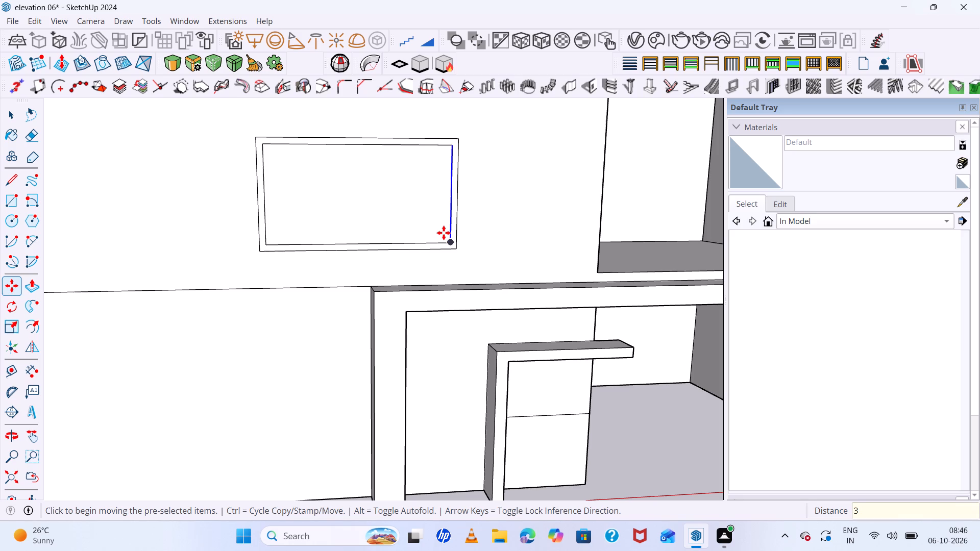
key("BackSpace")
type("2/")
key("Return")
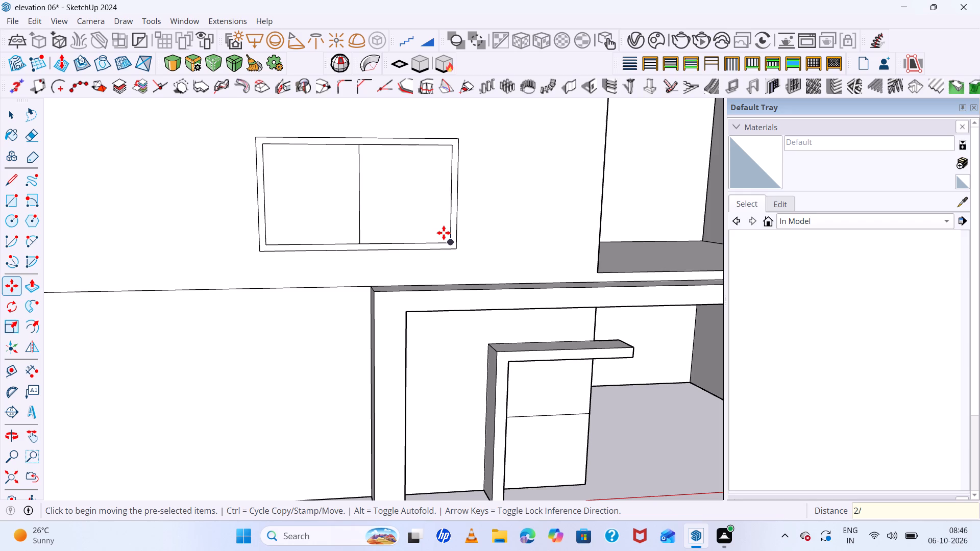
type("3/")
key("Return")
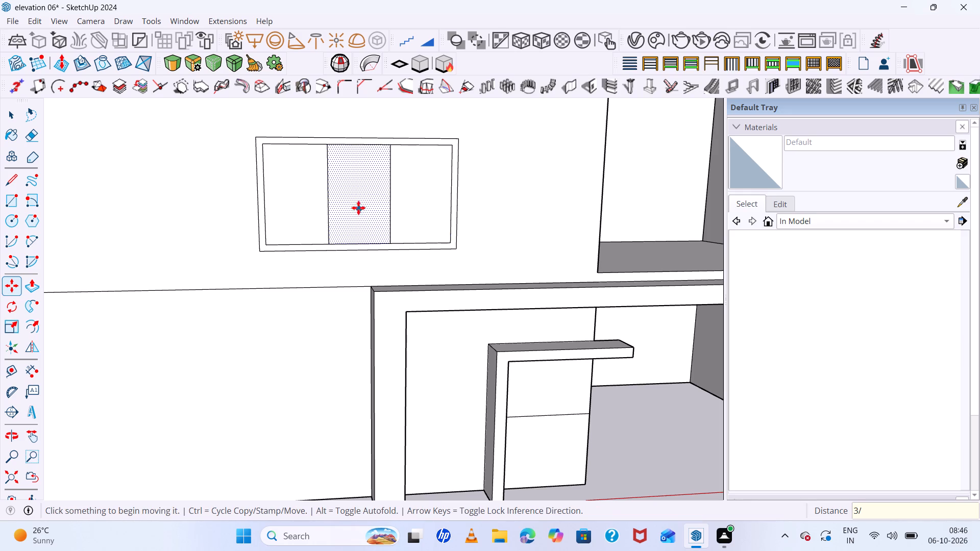
Compare the window's pane division with the upper-floor windows in the reference image.
scroll(387, 191, "down", 20)
scroll(387, 191, "down", 3)
scroll(174, 185, "down", 6)
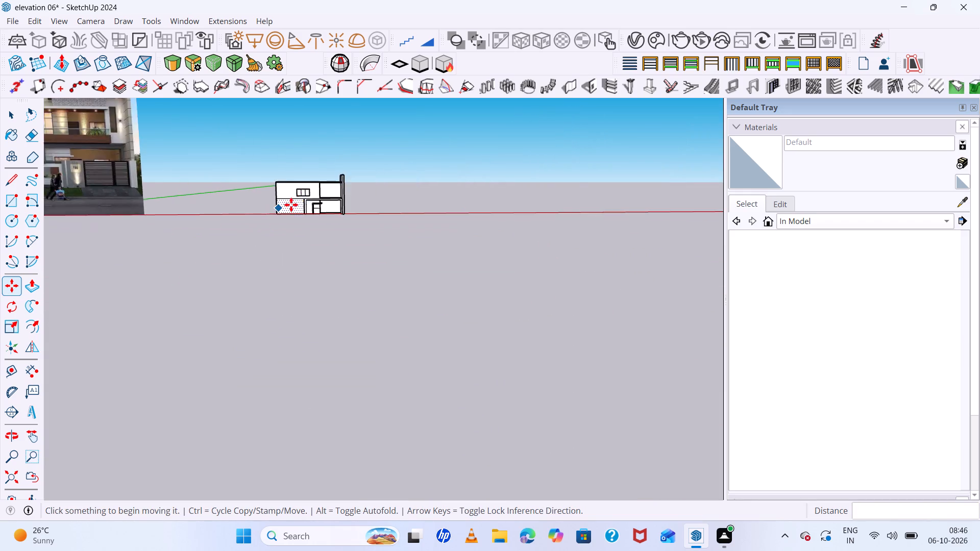
scroll(291, 205, "down", 8)
scroll(144, 154, "up", 15)
scroll(228, 162, "up", 4)
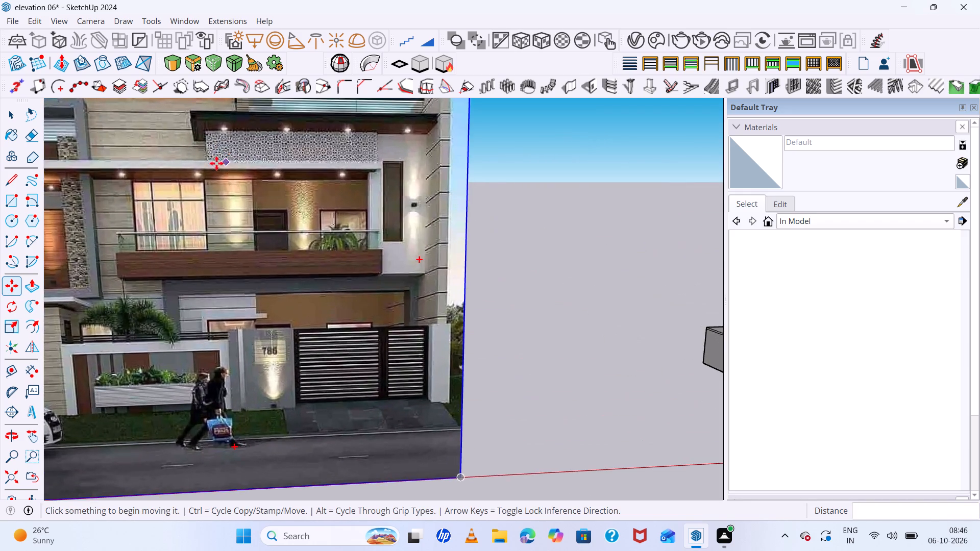
scroll(214, 163, "down", 12)
scroll(518, 247, "up", 7)
scroll(461, 259, "up", 6)
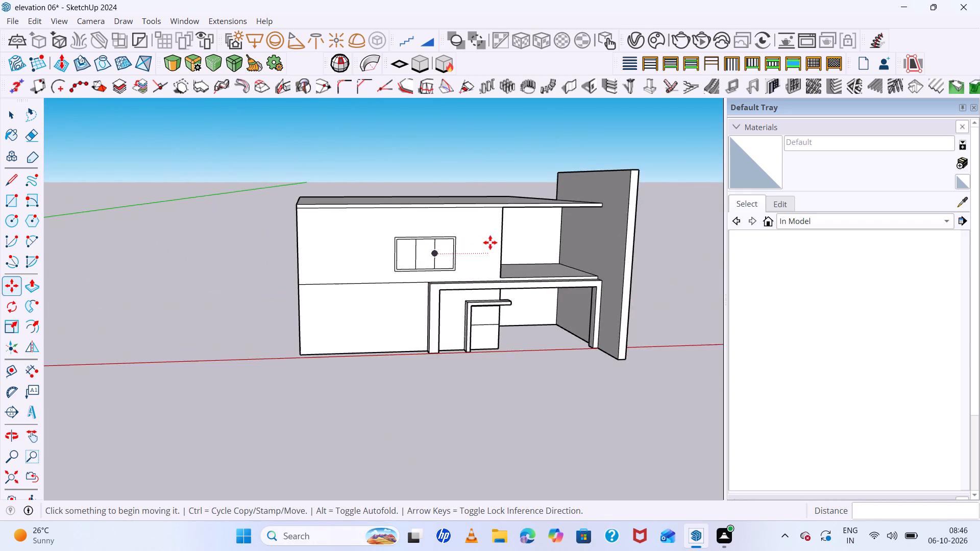
scroll(490, 242, "up", 8)
middle_click_drag(435, 242, 409, 210)
scroll(420, 222, "up", 1)
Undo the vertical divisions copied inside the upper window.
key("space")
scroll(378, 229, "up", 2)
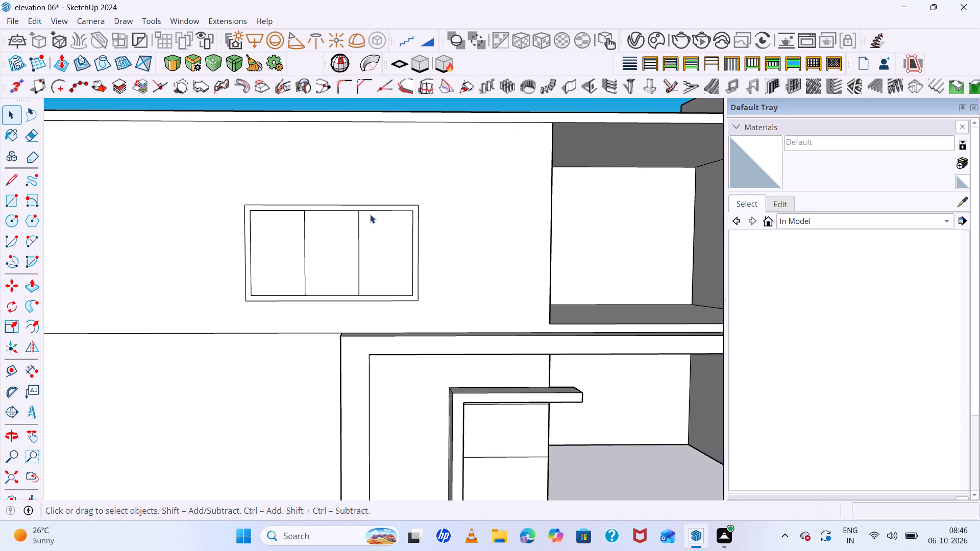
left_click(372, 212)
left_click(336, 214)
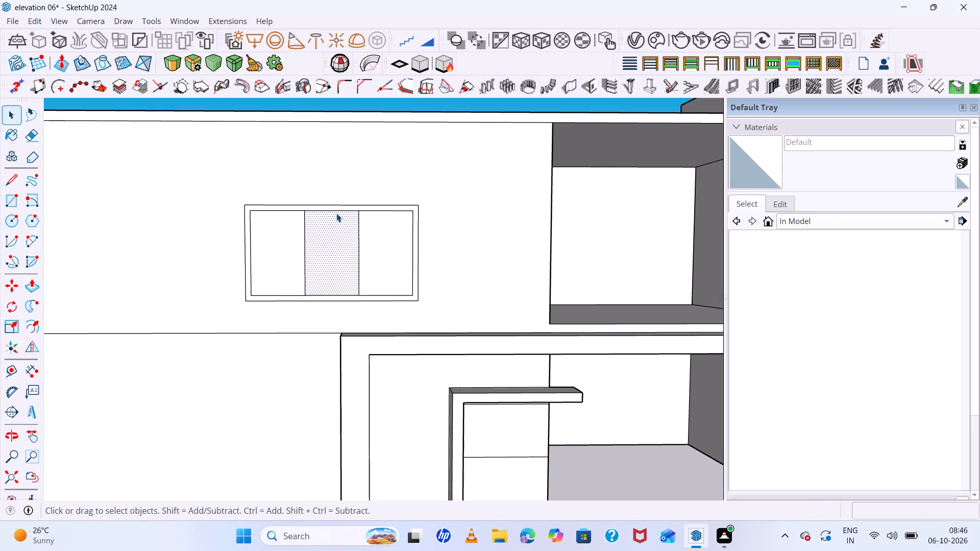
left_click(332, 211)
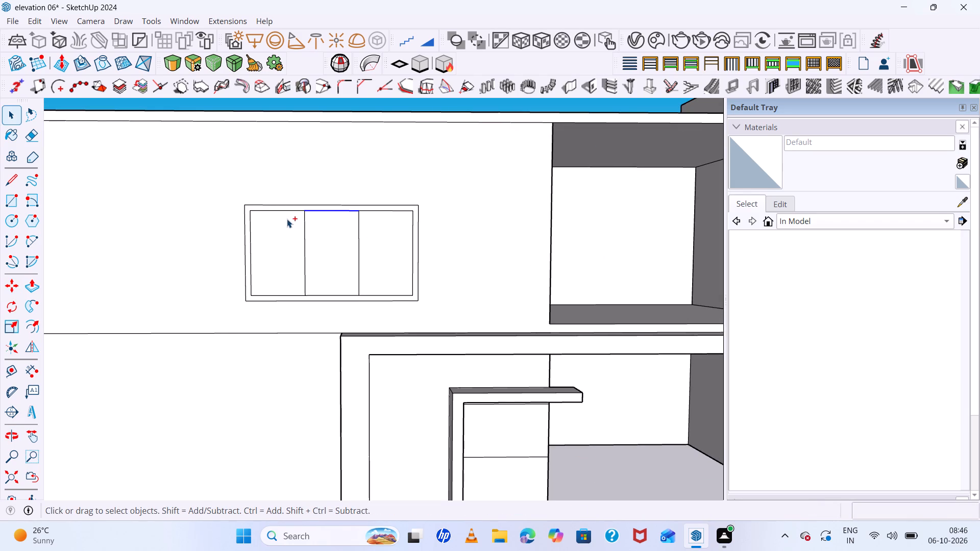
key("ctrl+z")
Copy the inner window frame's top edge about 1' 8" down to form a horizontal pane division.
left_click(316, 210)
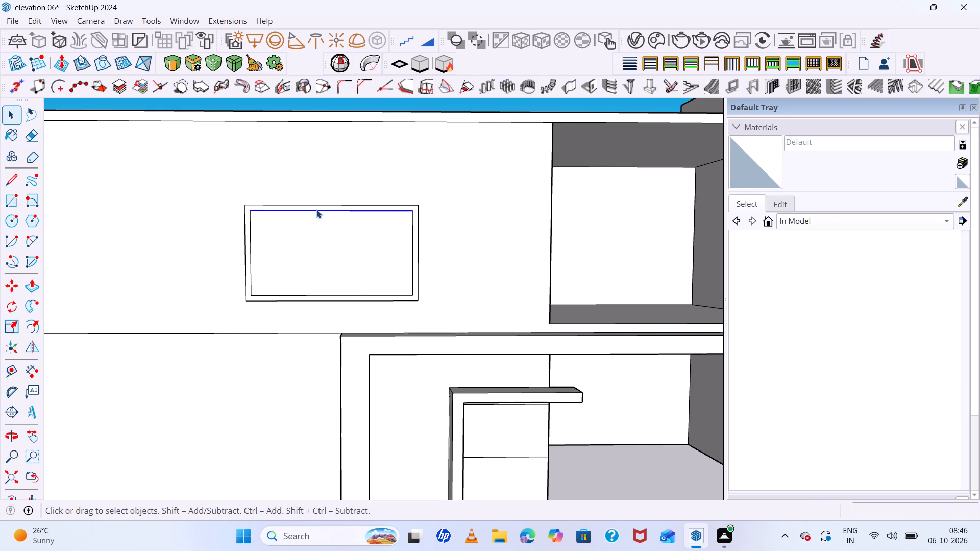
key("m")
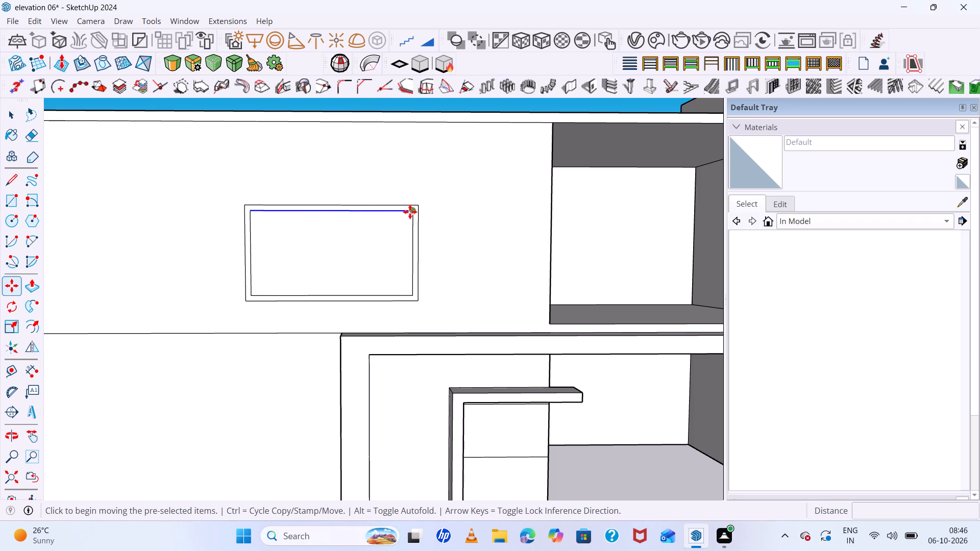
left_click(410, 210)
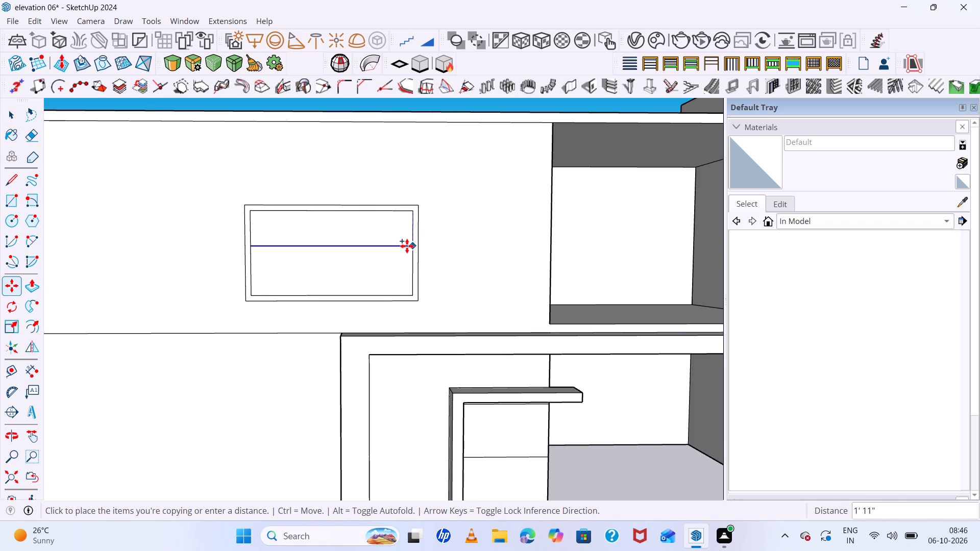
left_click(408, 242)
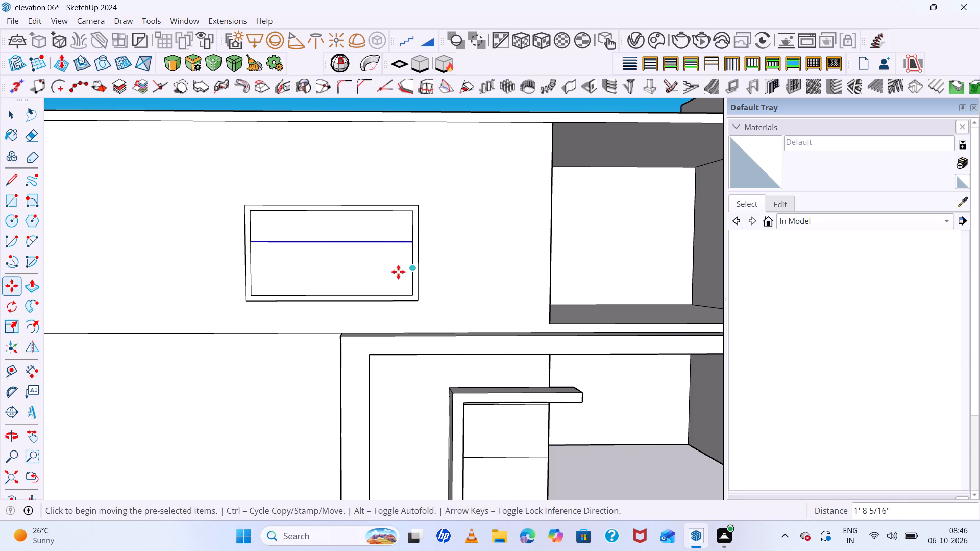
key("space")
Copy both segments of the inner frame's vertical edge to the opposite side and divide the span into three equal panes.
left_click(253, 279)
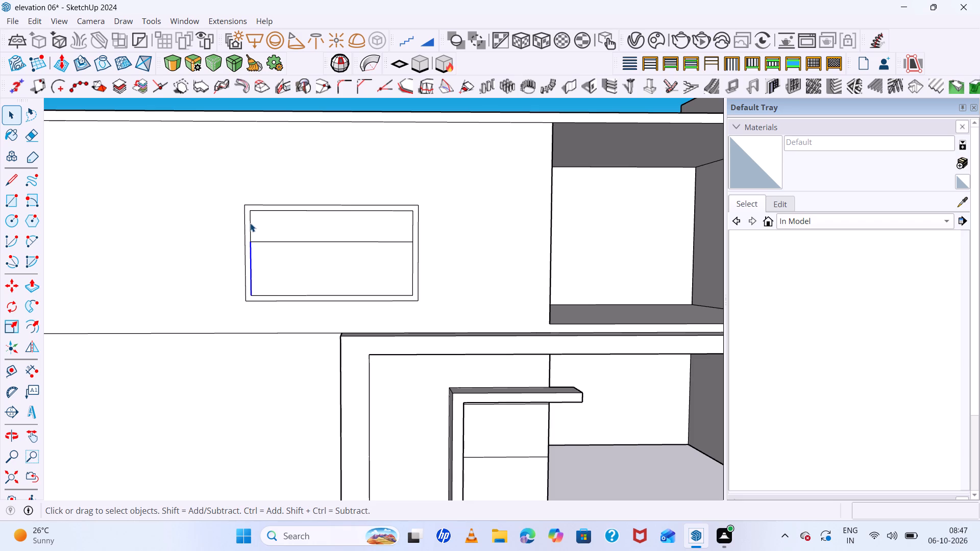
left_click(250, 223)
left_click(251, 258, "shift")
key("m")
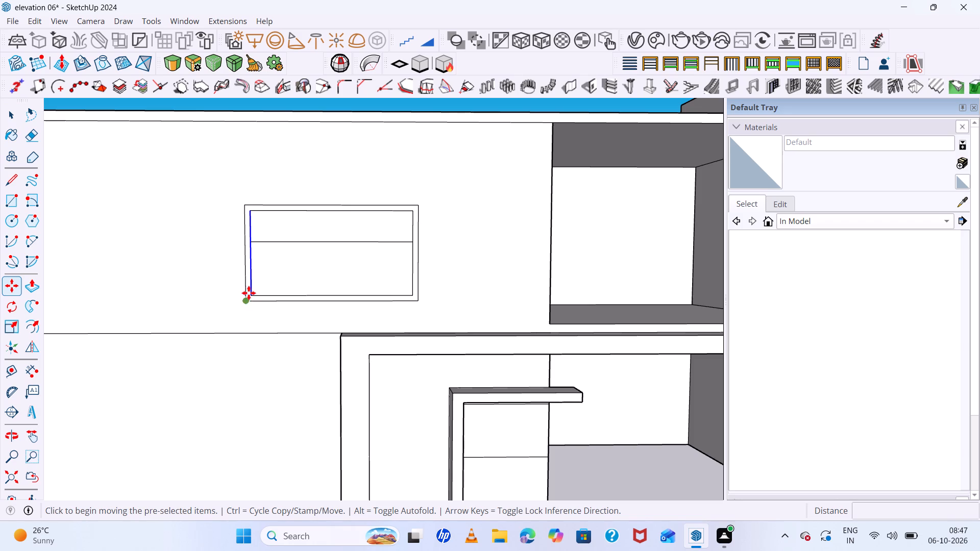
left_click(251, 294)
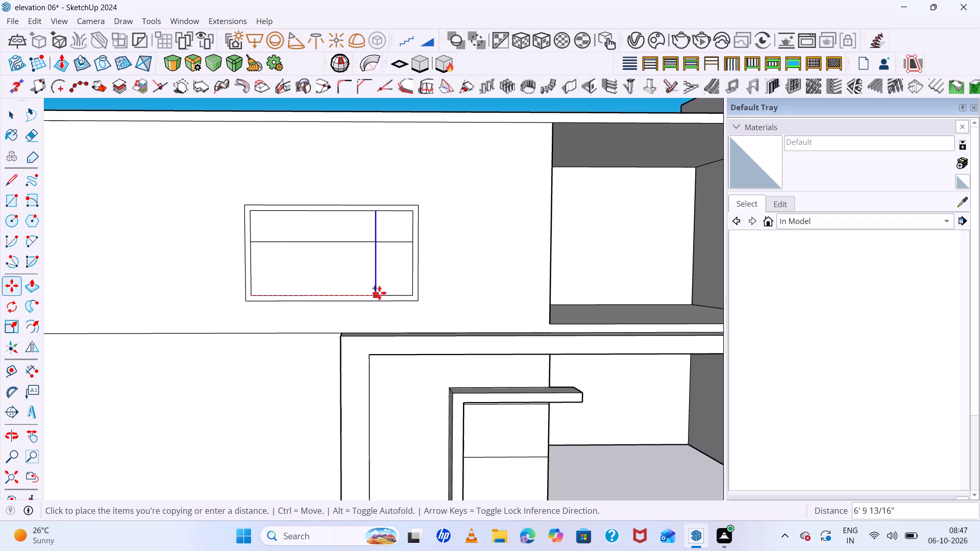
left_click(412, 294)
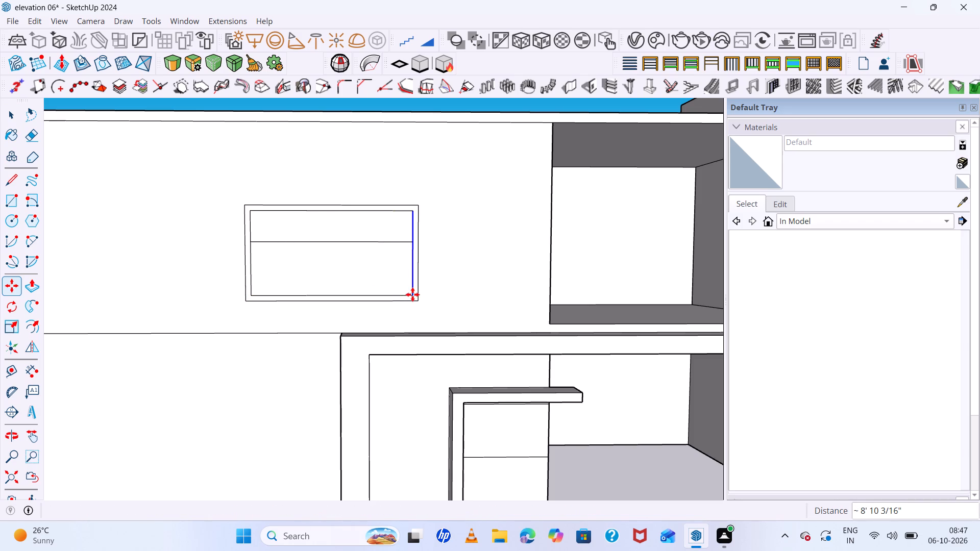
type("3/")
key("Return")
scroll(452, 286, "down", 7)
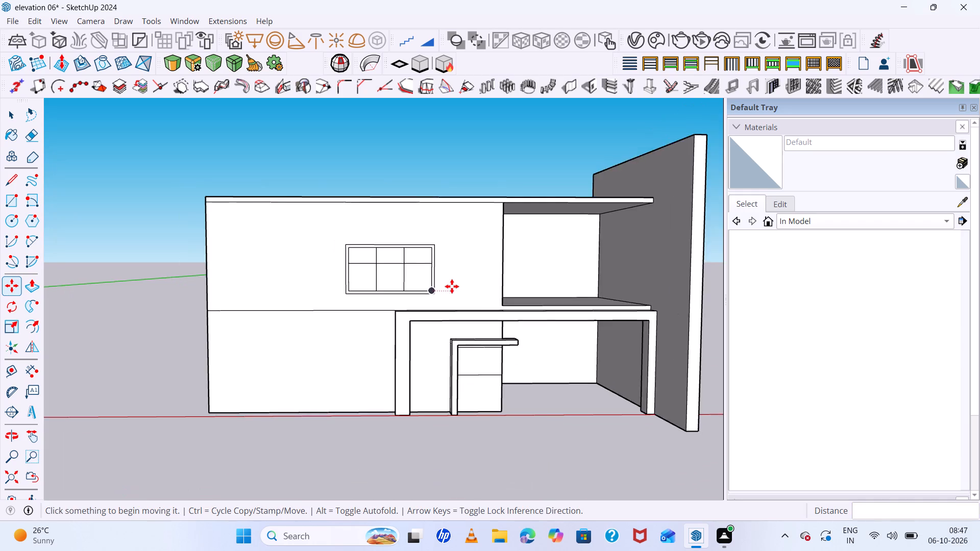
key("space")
Compare the window's pane layout, size and position on the facade with the upper-floor window in the reference image.
scroll(452, 286, "down", 8)
middle_click_drag(475, 305, 481, 368)
scroll(421, 317, "up", 7)
scroll(412, 290, "down", 14)
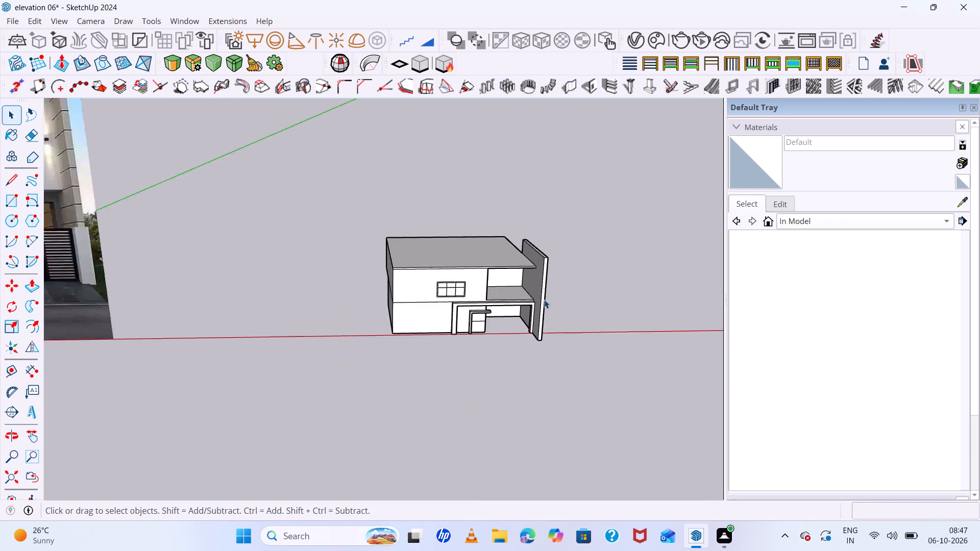
scroll(544, 299, "down", 2)
middle_click_drag(532, 272, 527, 214)
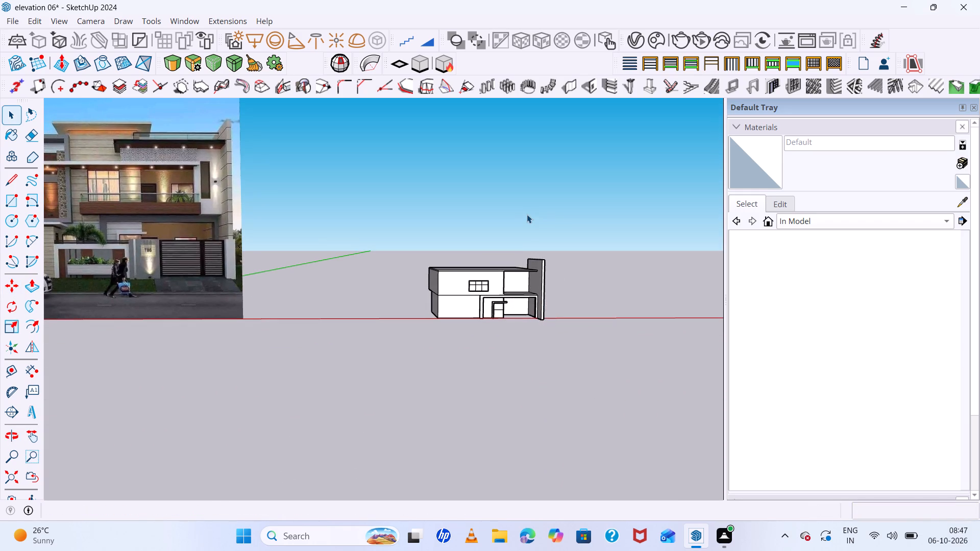
scroll(466, 322, "up", 7)
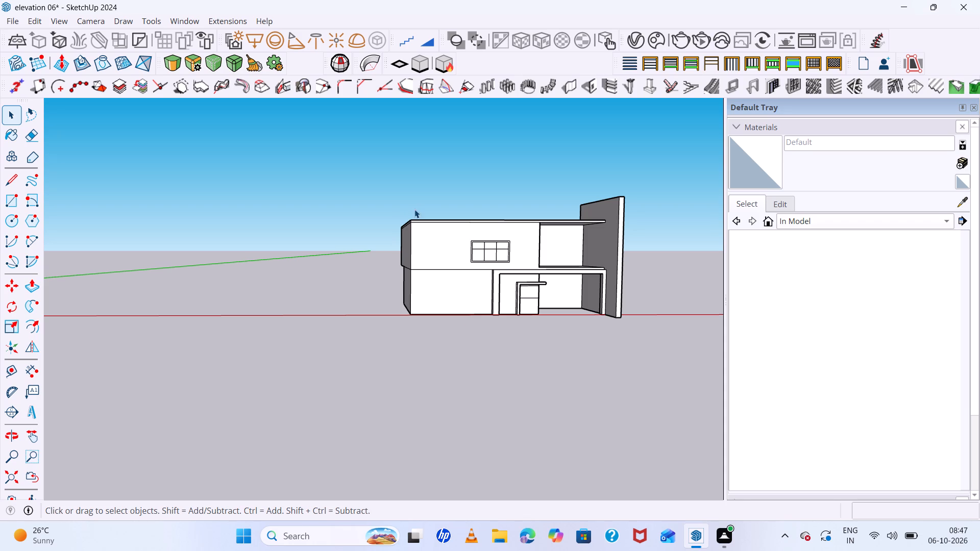
scroll(545, 236, "up", 8)
middle_click_drag(533, 228, 524, 287)
scroll(483, 318, "down", 1)
scroll(431, 335, "up", 9)
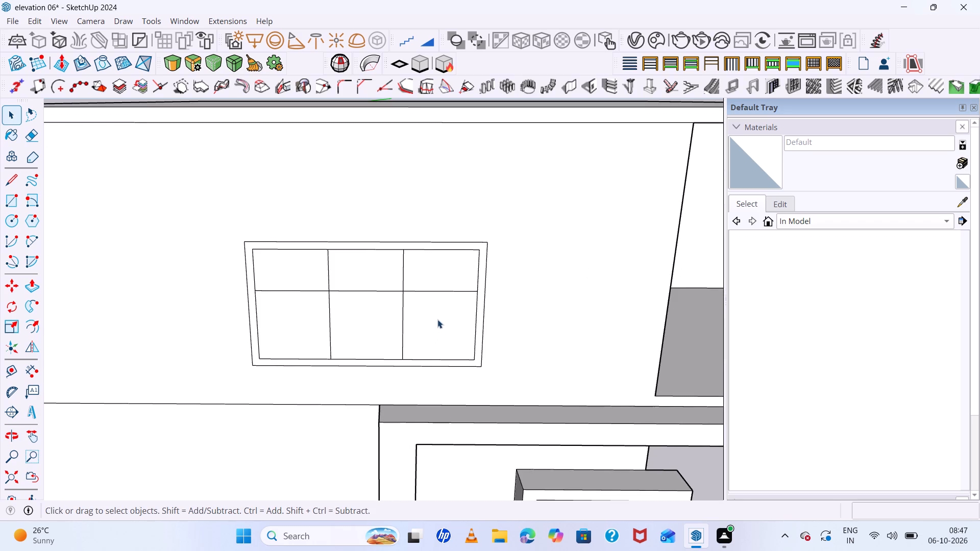
scroll(462, 200, "down", 11)
middle_click_drag(482, 229, 499, 153)
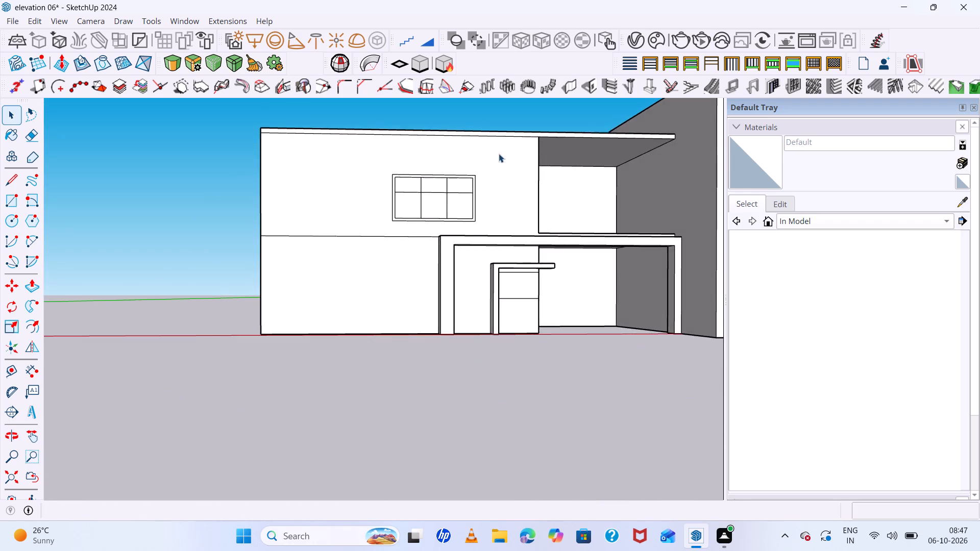
scroll(430, 152, "up", 7)
scroll(428, 151, "down", 5)
scroll(458, 197, "up", 6)
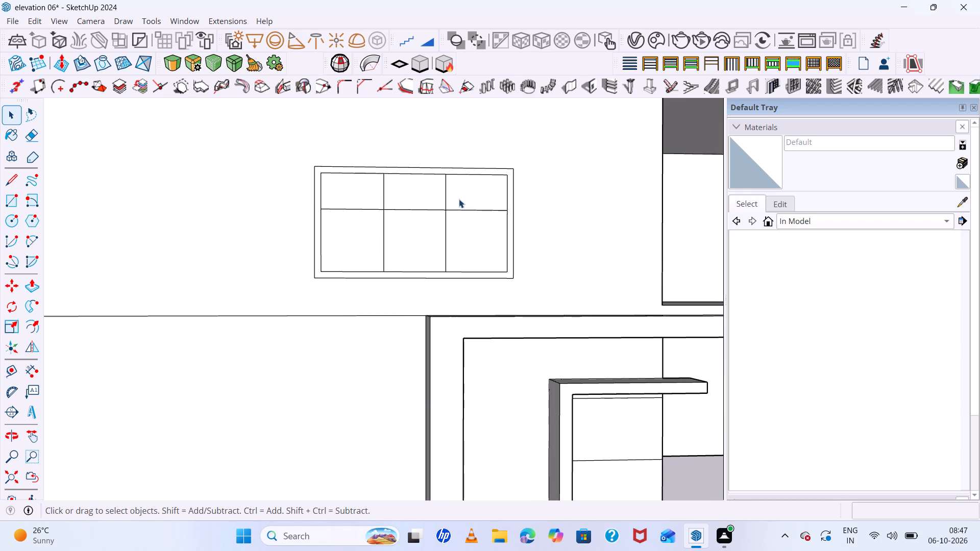
middle_click_drag(504, 219, 504, 236)
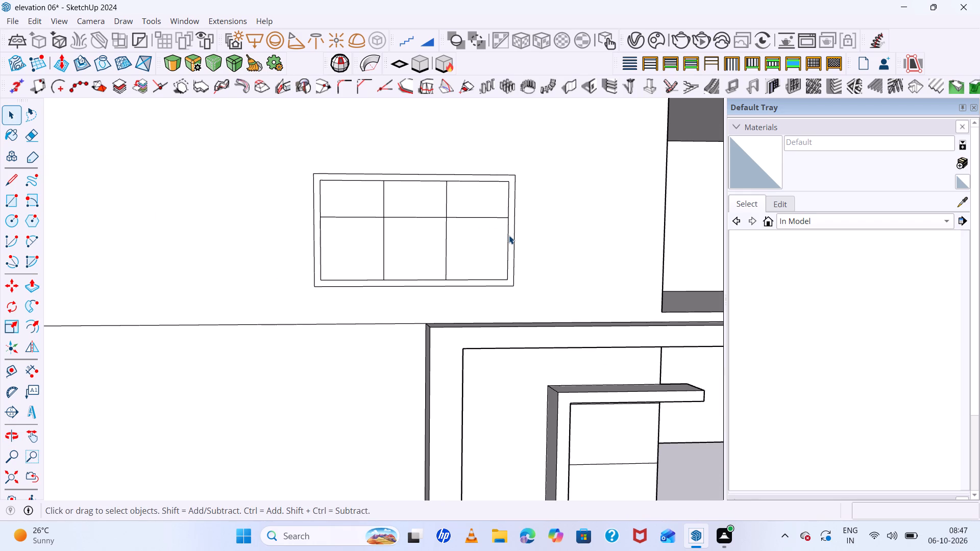
scroll(509, 235, "down", 6)
middle_click(509, 235)
scroll(509, 235, "up", 1)
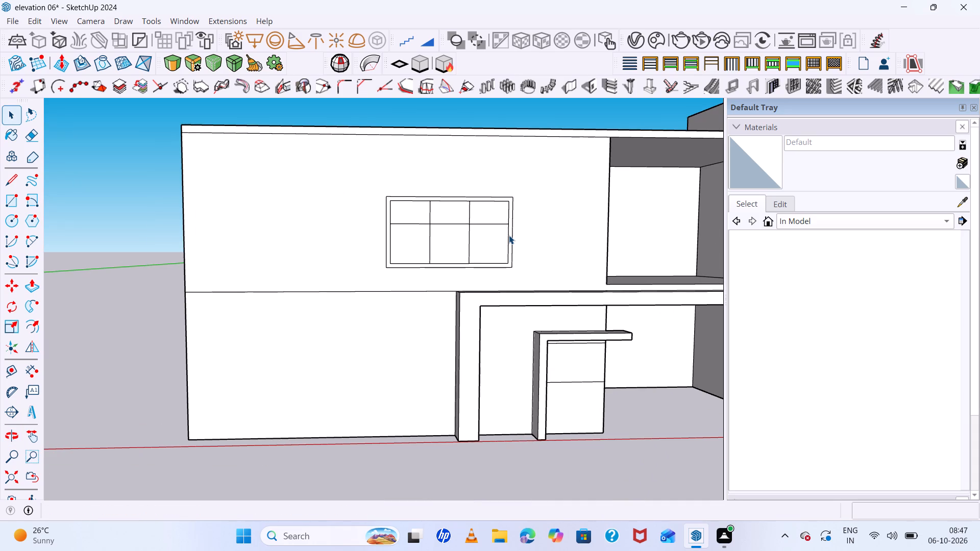
scroll(510, 231, "down", 20)
scroll(510, 231, "down", 6)
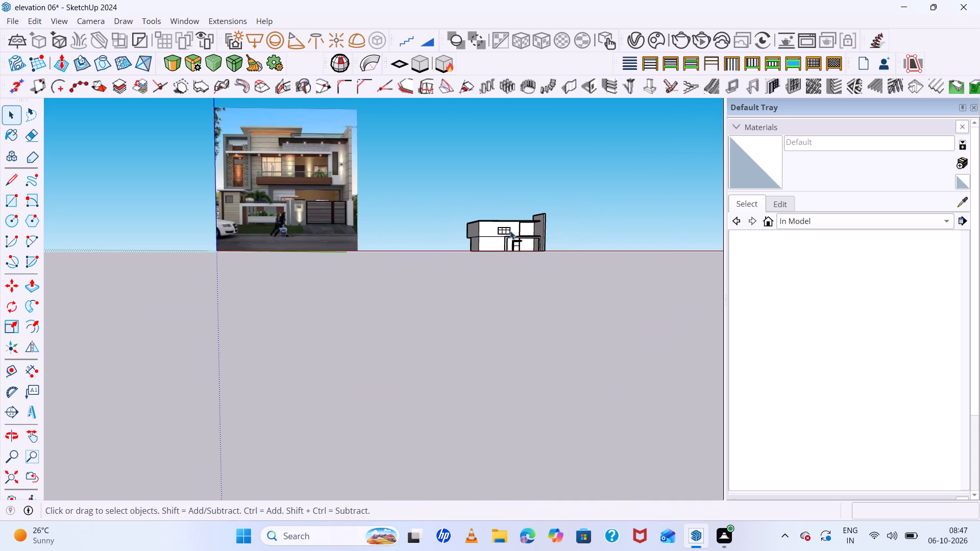
scroll(267, 144, "up", 7)
scroll(298, 194, "down", 2)
middle_click_drag(298, 196, 276, 277)
scroll(253, 235, "up", 2)
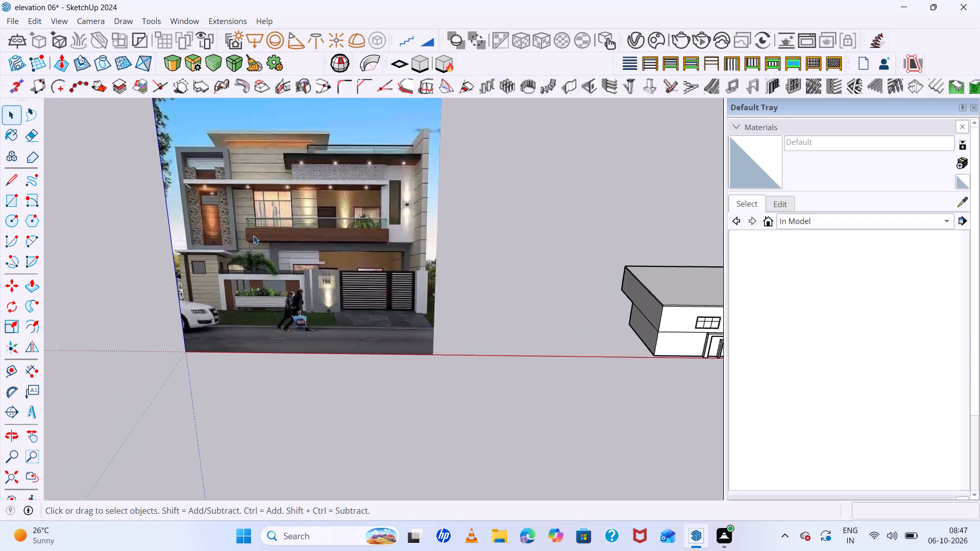
scroll(253, 235, "up", 7)
scroll(316, 173, "up", 5)
middle_click_drag(317, 174, 398, 162)
scroll(398, 162, "up", 1)
scroll(357, 156, "down", 7)
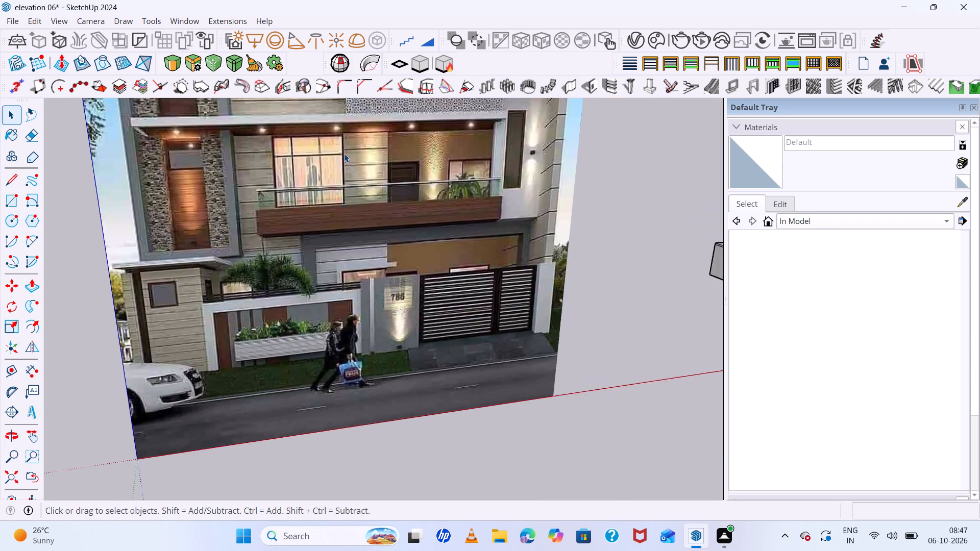
scroll(344, 154, "down", 16)
scroll(344, 154, "up", 1)
scroll(344, 154, "down", 10)
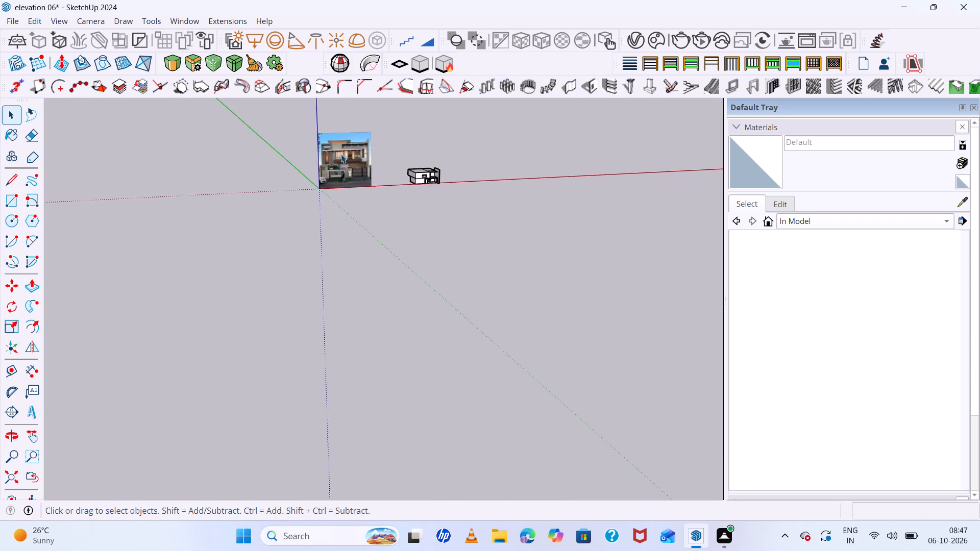
scroll(341, 154, "down", 2)
scroll(359, 149, "up", 13)
scroll(461, 184, "up", 7)
middle_click_drag(422, 179, 416, 173)
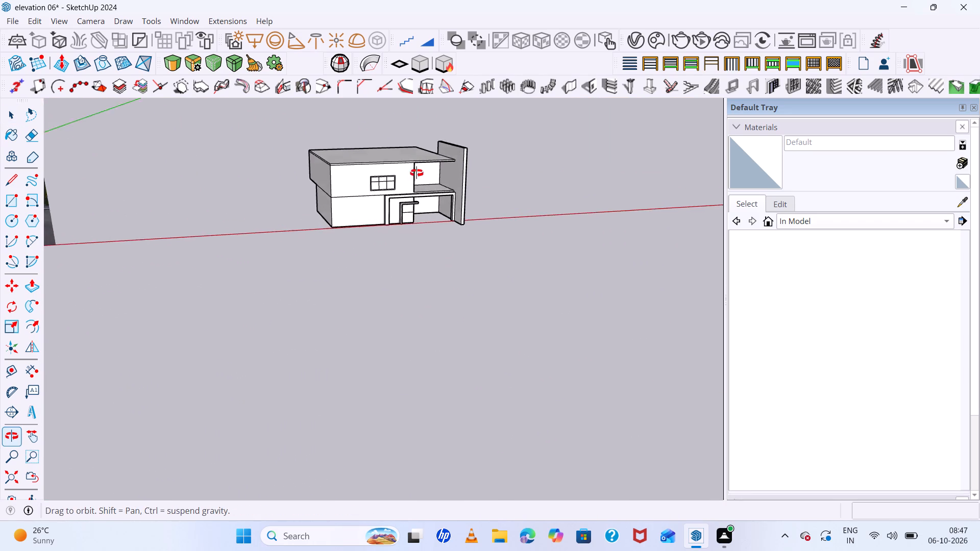
middle_click_drag(416, 173, 372, 152)
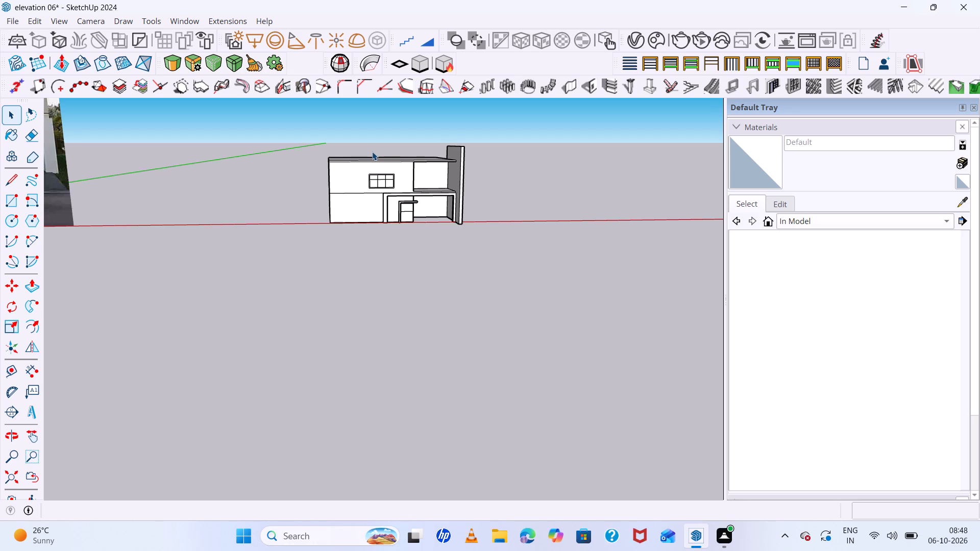
scroll(372, 152, "down", 6)
scroll(372, 152, "up", 6)
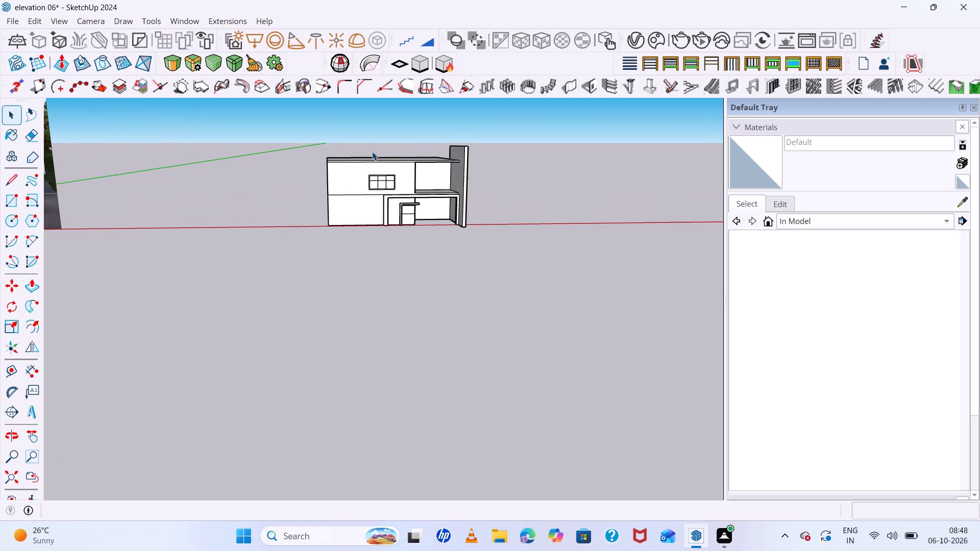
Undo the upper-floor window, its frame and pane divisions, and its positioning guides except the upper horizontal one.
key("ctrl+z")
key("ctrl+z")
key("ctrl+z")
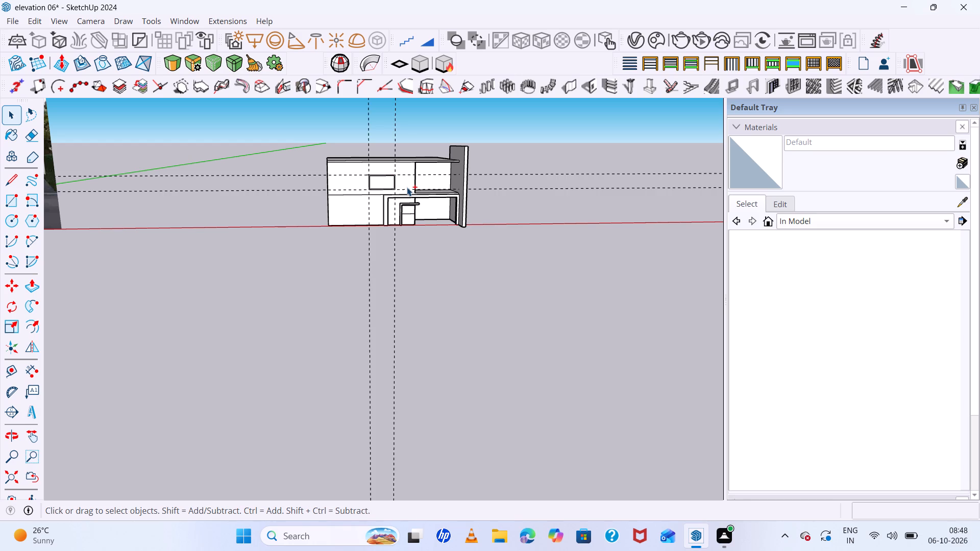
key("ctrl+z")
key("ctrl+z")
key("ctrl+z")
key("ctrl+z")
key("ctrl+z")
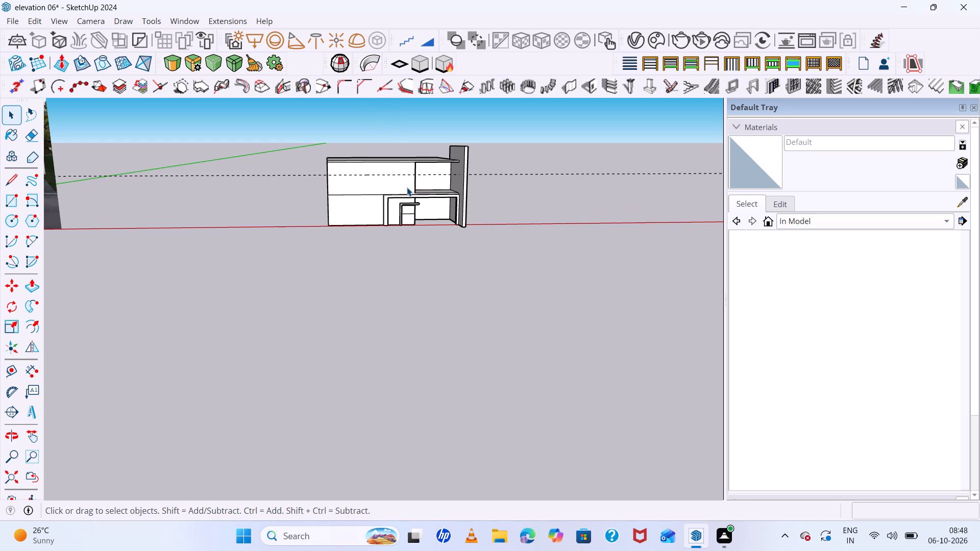
Place a vertical guide at the outer back edge of the door's L-shaped surround, about 5' 7" from the wall's corner edge.
scroll(407, 187, "up", 7)
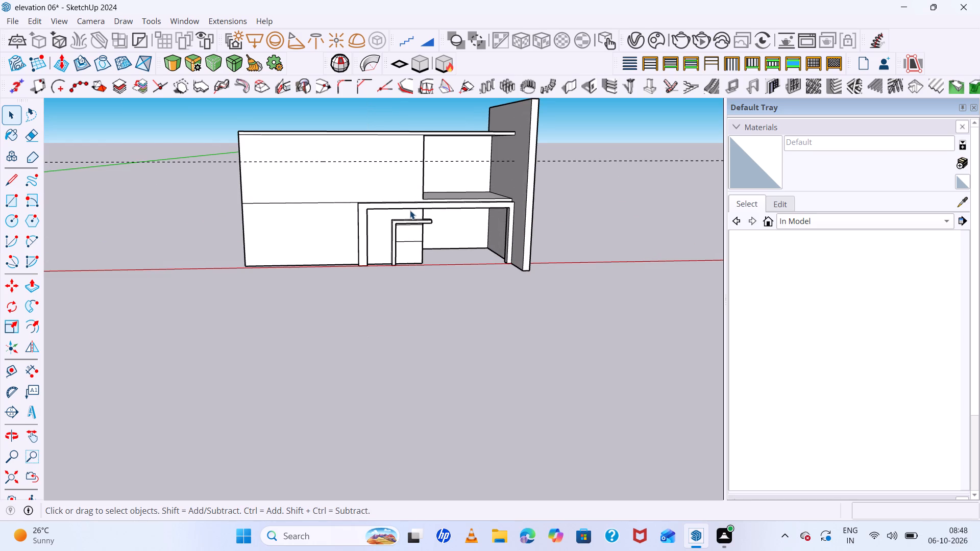
scroll(410, 210, "up", 6)
scroll(410, 210, "down", 1)
middle_click_drag(410, 209, 406, 247)
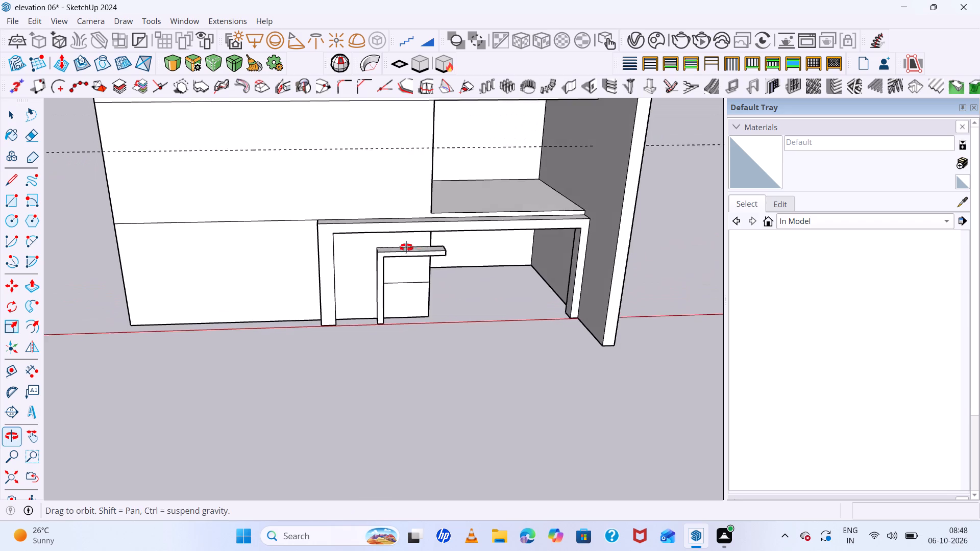
middle_click_drag(406, 247, 401, 264)
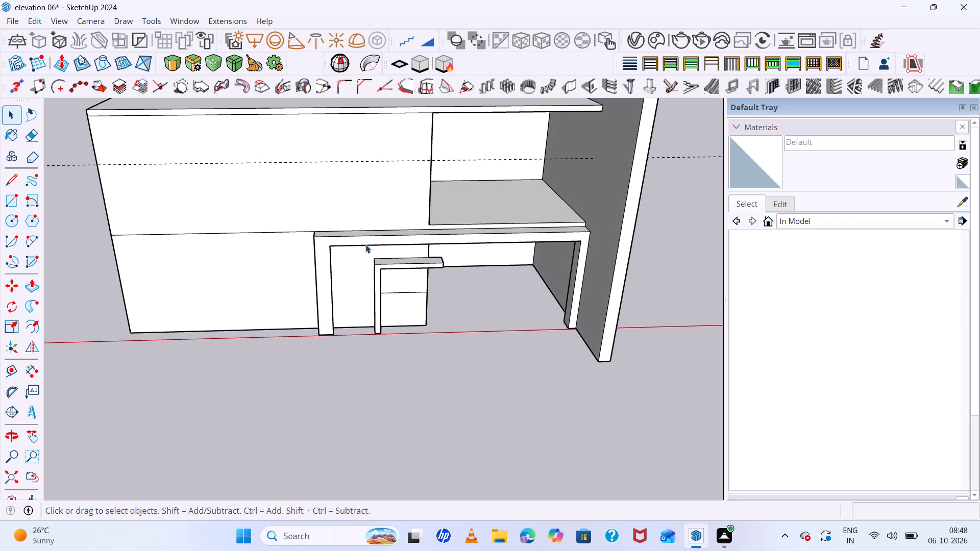
key("t")
scroll(375, 286, "up", 11)
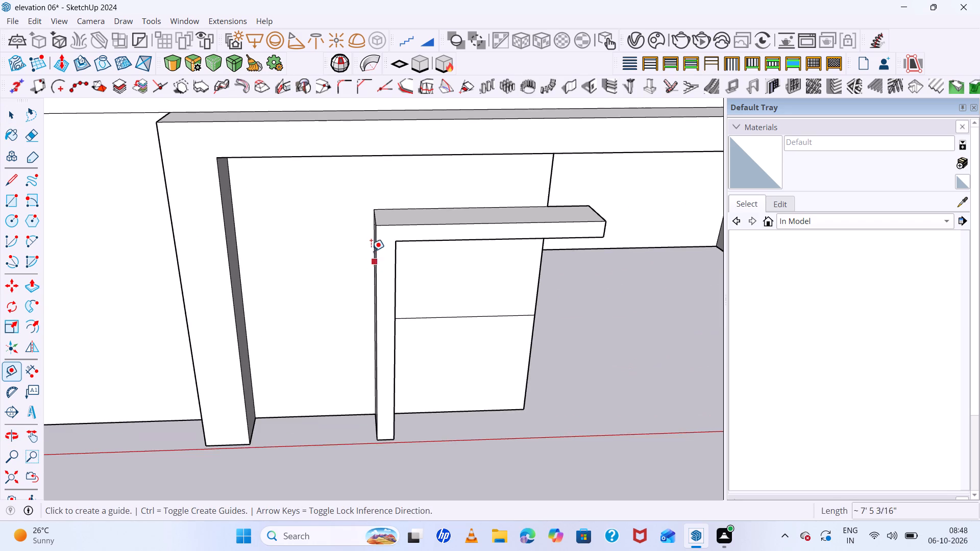
middle_click_drag(370, 249, 382, 247)
left_click(542, 253)
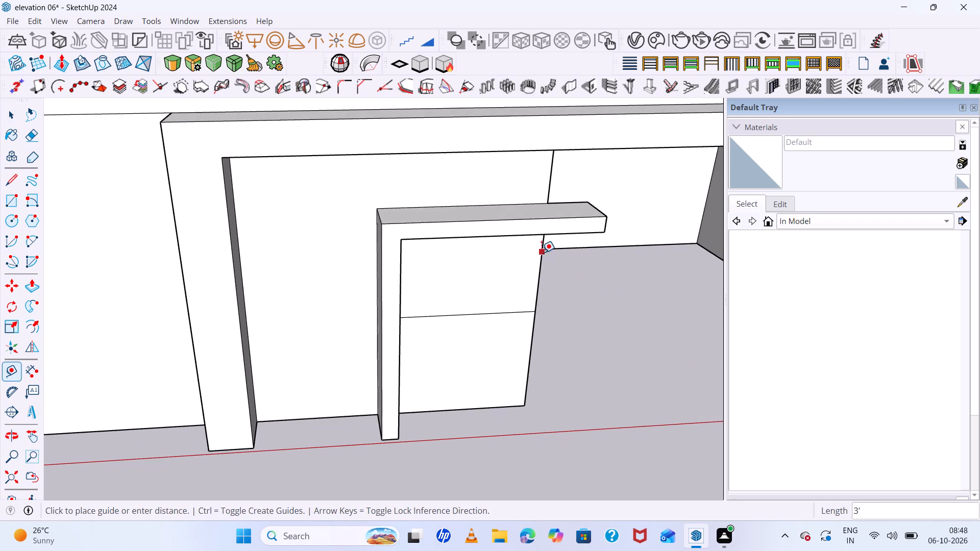
scroll(371, 237, "up", 5)
left_click(382, 222)
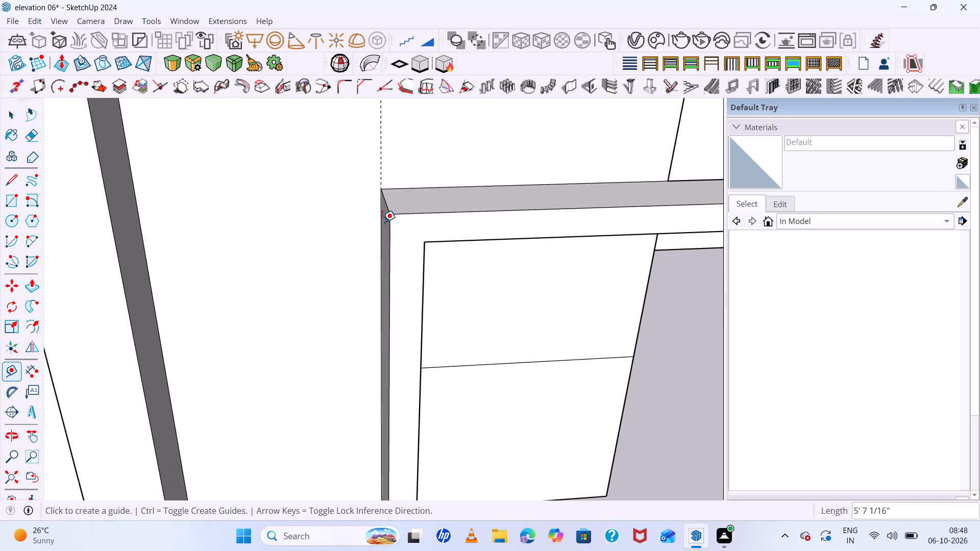
Place a vertical guide along the wall's corner edge beside the ground-floor door.
scroll(378, 212, "down", 18)
scroll(403, 218, "down", 4)
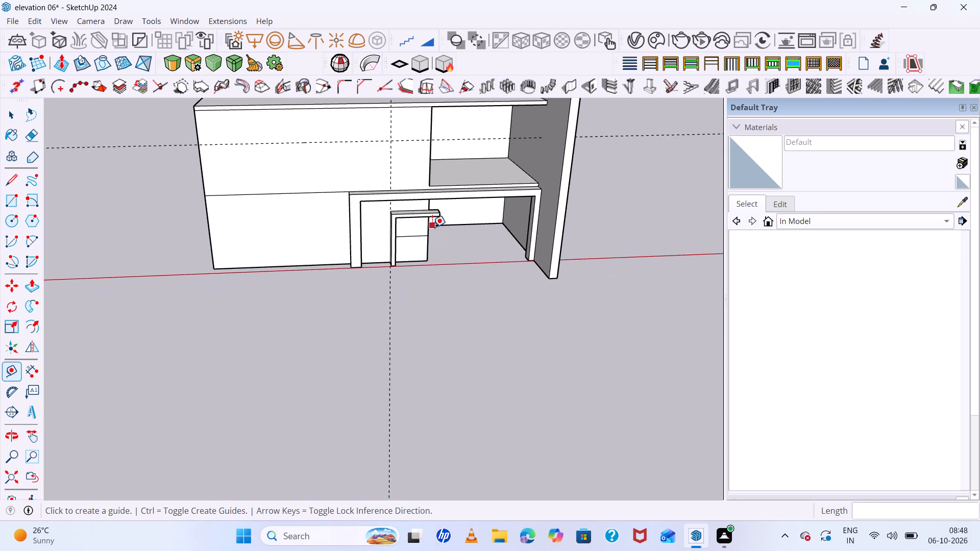
scroll(432, 227, "up", 11)
double_click(417, 218)
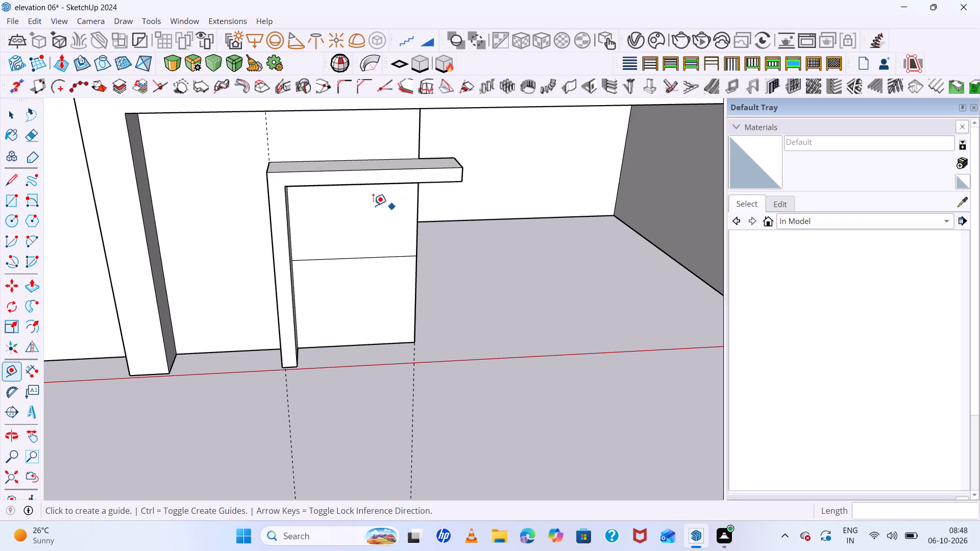
Place a vertical guide, offset from the wall's corner edge, along the inner edge of the large entrance frame's post.
left_click(414, 203)
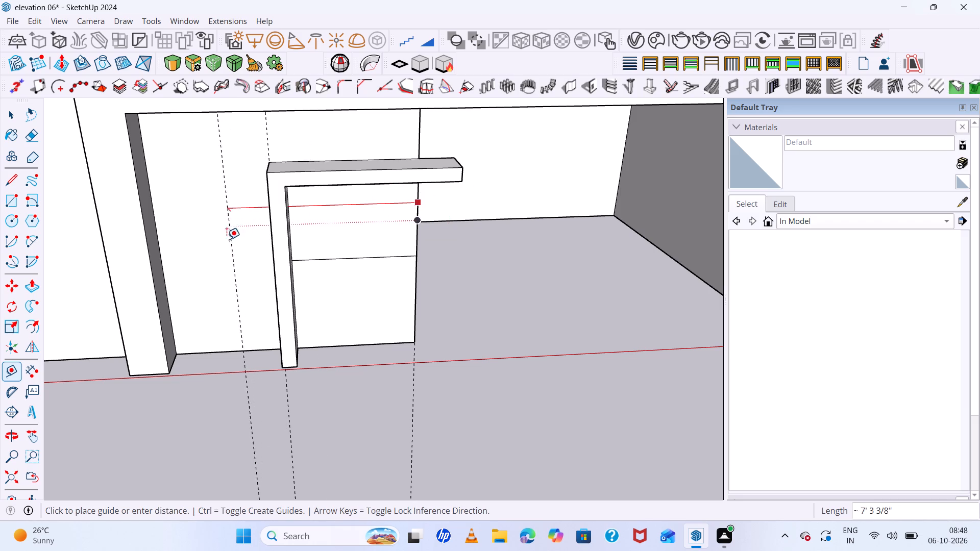
left_click(153, 225)
Place a horizontal guide 5' below the existing horizontal guide on the upper-floor facade.
scroll(312, 219, "down", 6)
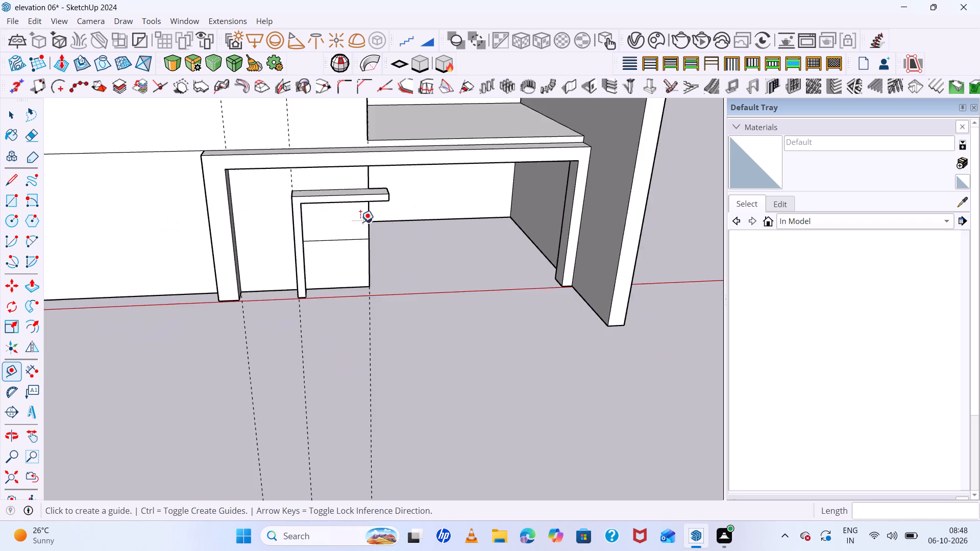
scroll(360, 222, "down", 12)
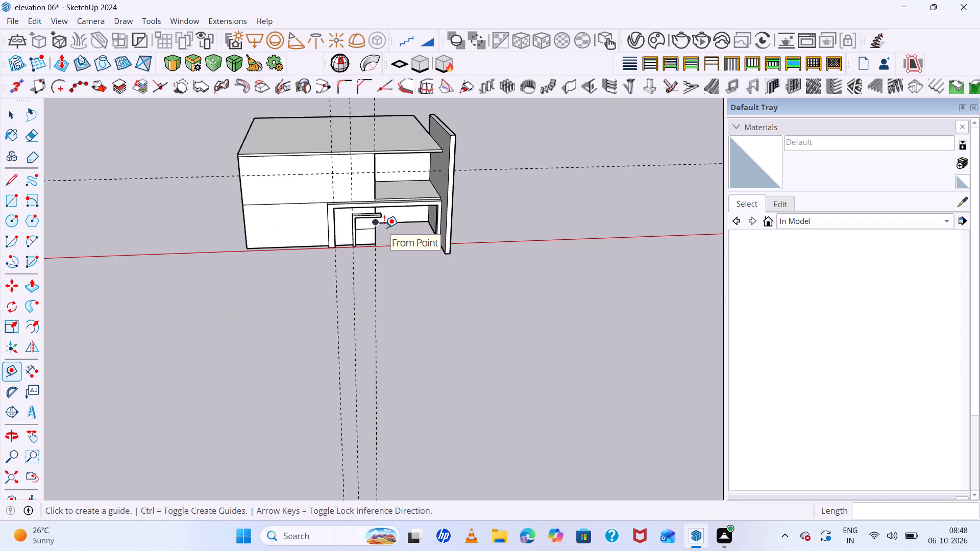
scroll(331, 182, "up", 6)
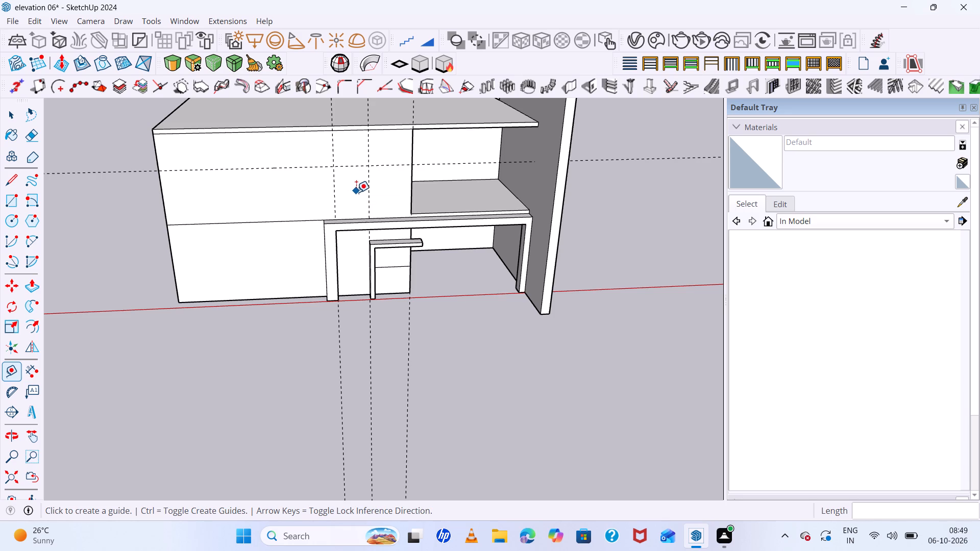
scroll(355, 215, "up", 5)
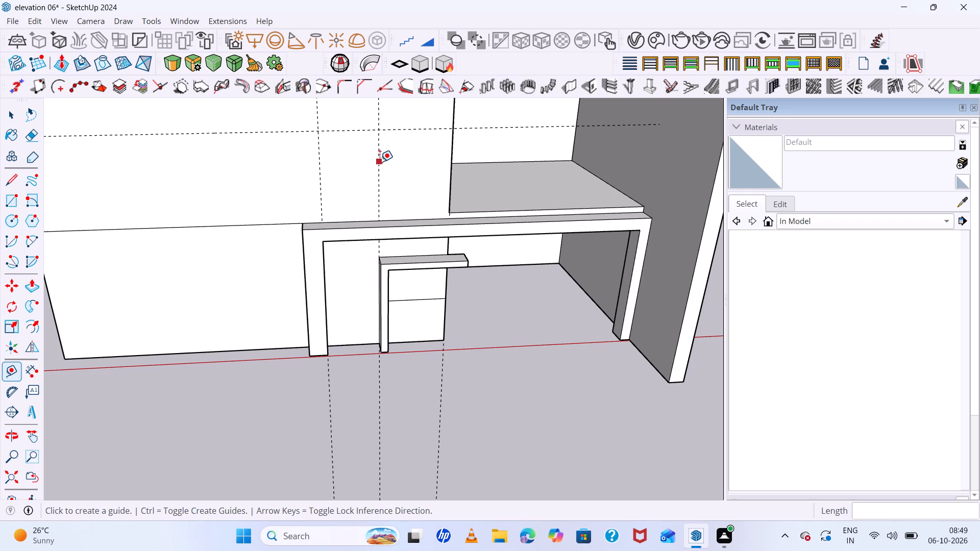
left_click(348, 131)
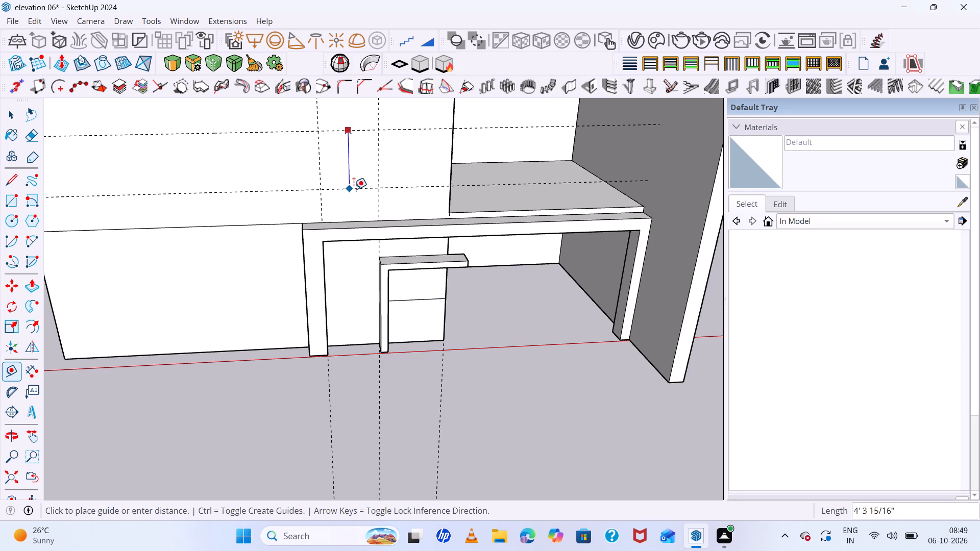
type("5'")
key("Return")
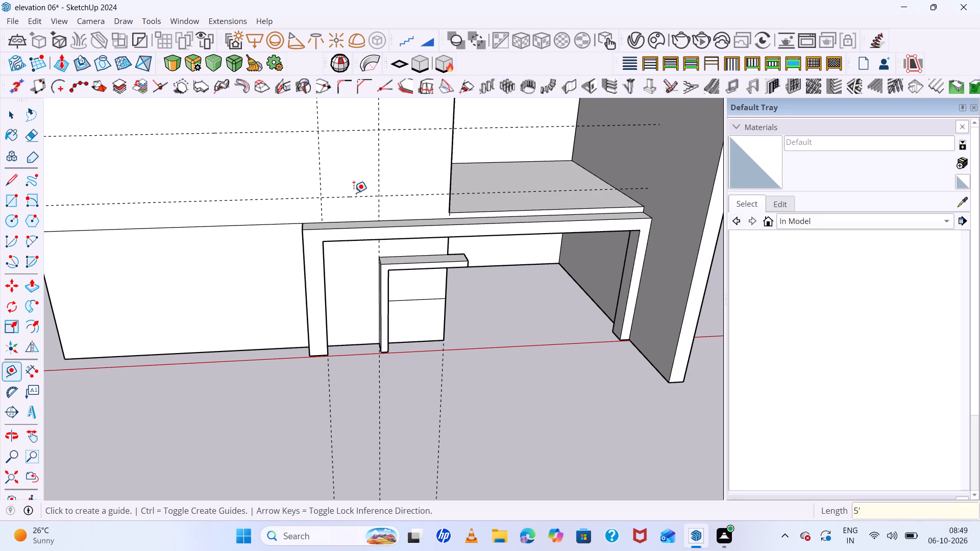
key("Escape")
Place a vertical guide, offset from the wall's corner edge, at the inner edge of the door's L-shaped surround.
scroll(385, 171, "up", 3)
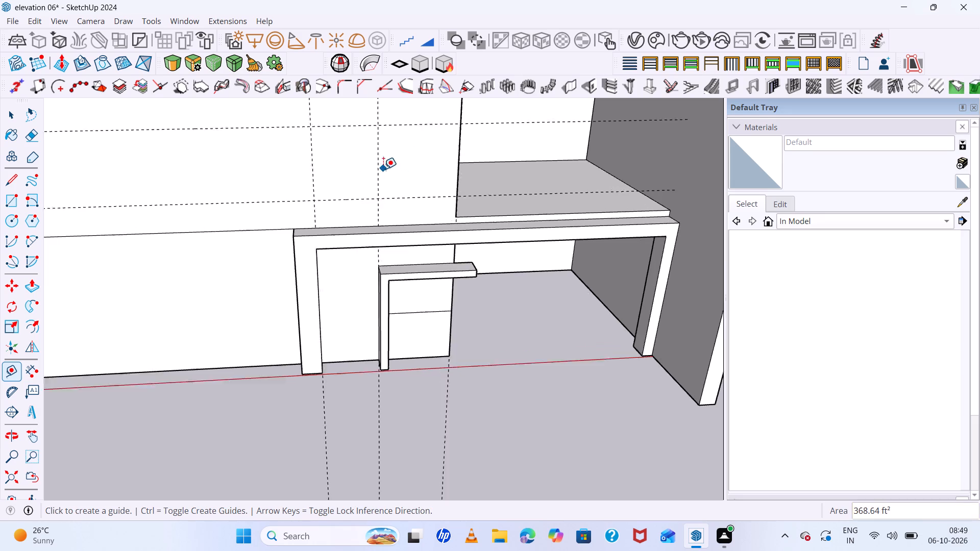
scroll(383, 169, "up", 4)
scroll(387, 187, "down", 6)
middle_click_drag(450, 277, 438, 168)
scroll(452, 270, "up", 1)
scroll(376, 244, "down", 13)
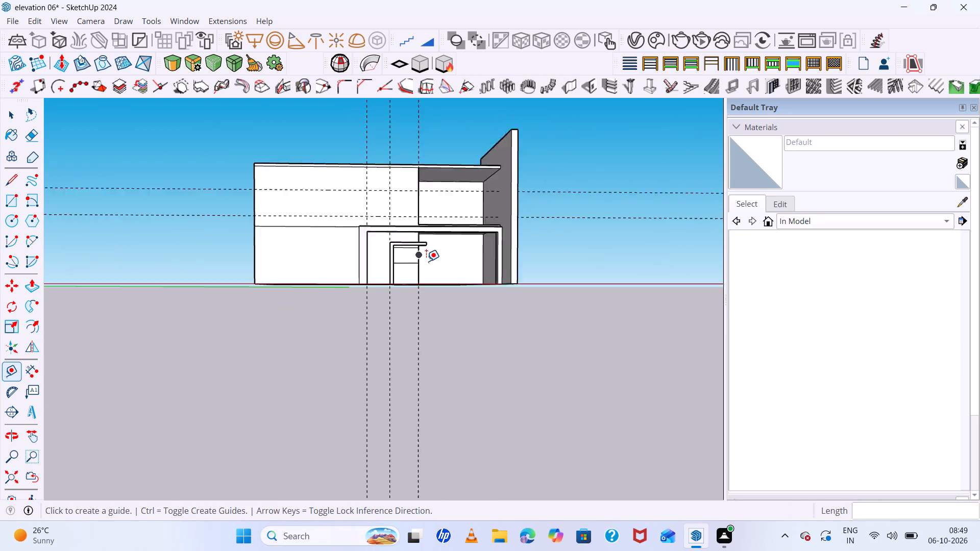
scroll(426, 261, "down", 2)
scroll(376, 155, "up", 6)
scroll(477, 276, "up", 5)
middle_click_drag(495, 314, 480, 283)
scroll(374, 228, "up", 5)
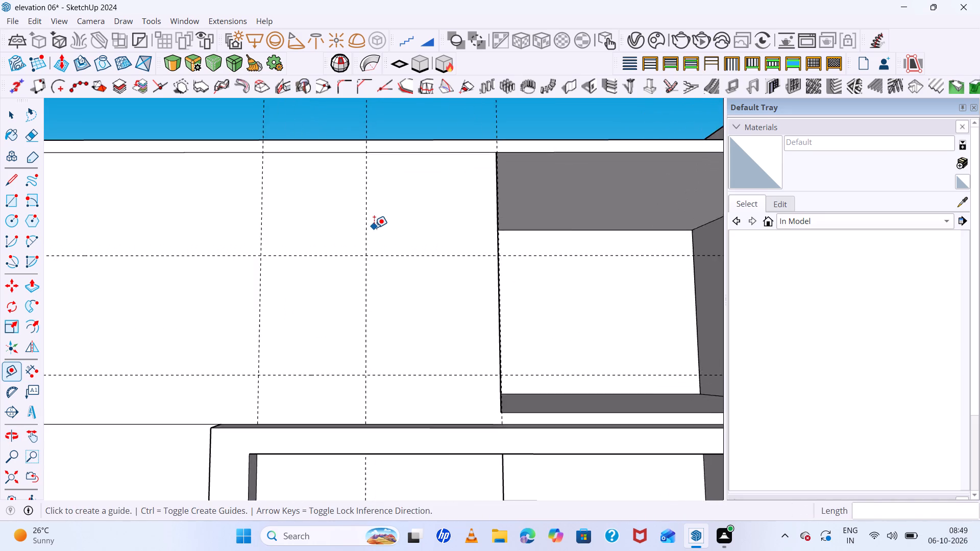
scroll(374, 228, "up", 2)
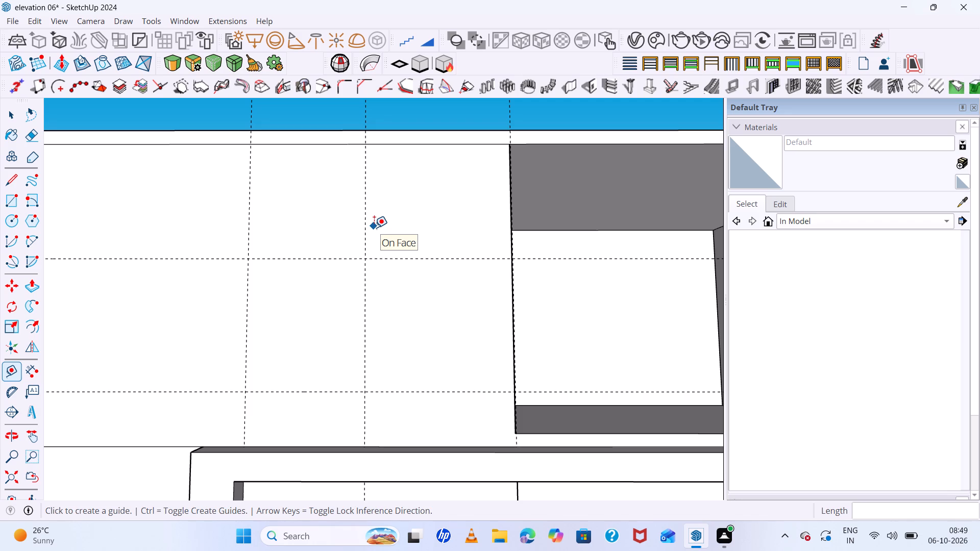
scroll(377, 226, "up", 7)
scroll(377, 226, "down", 13)
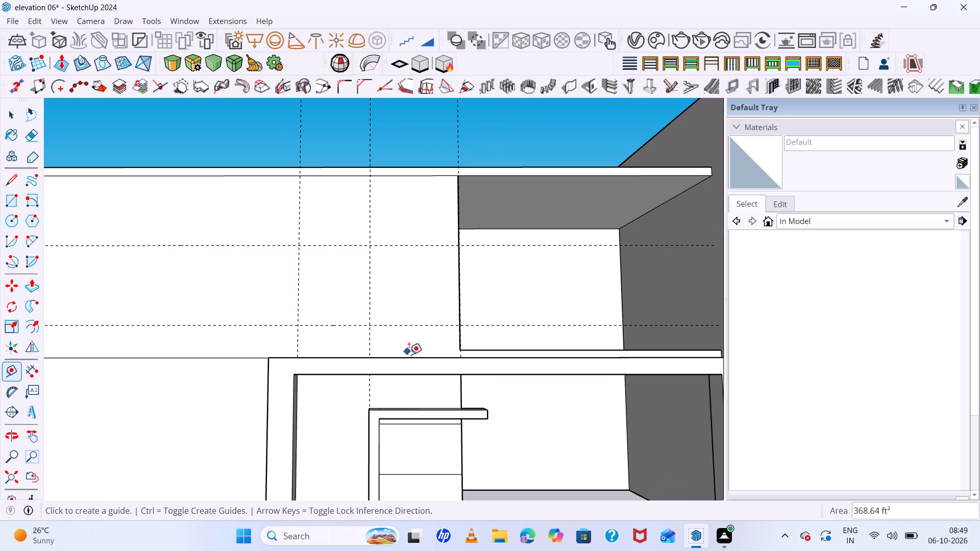
scroll(409, 355, "up", 5)
scroll(417, 257, "down", 11)
scroll(474, 319, "up", 6)
scroll(439, 353, "up", 6)
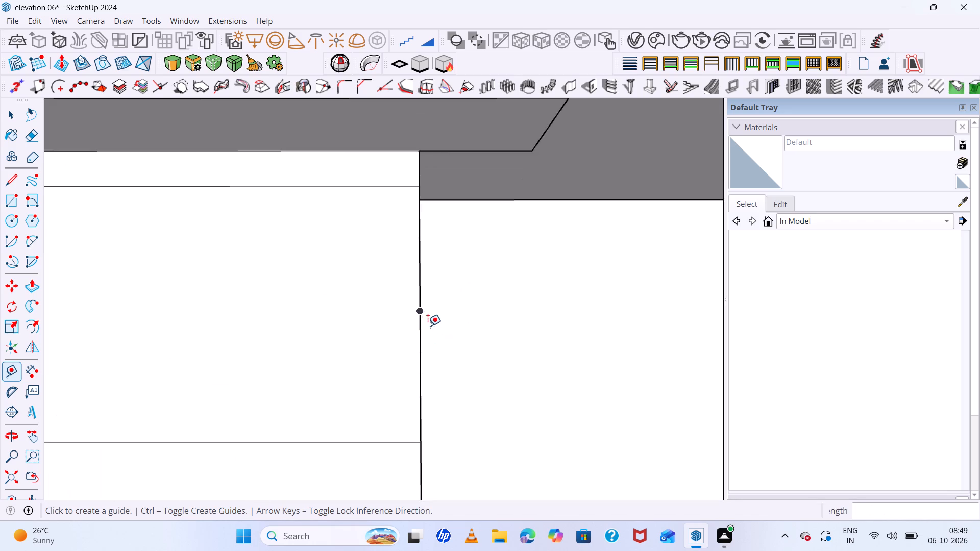
scroll(423, 317, "down", 5)
left_click(422, 313)
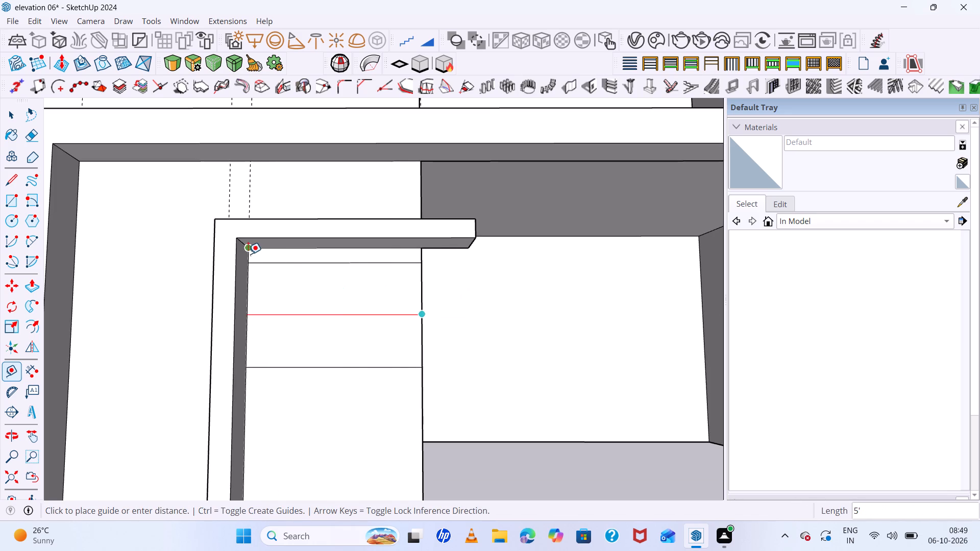
left_click(248, 254)
Delete the earlier vertical guide at the outer edge of the door's L-shaped surround.
scroll(347, 258, "down", 14)
key("space")
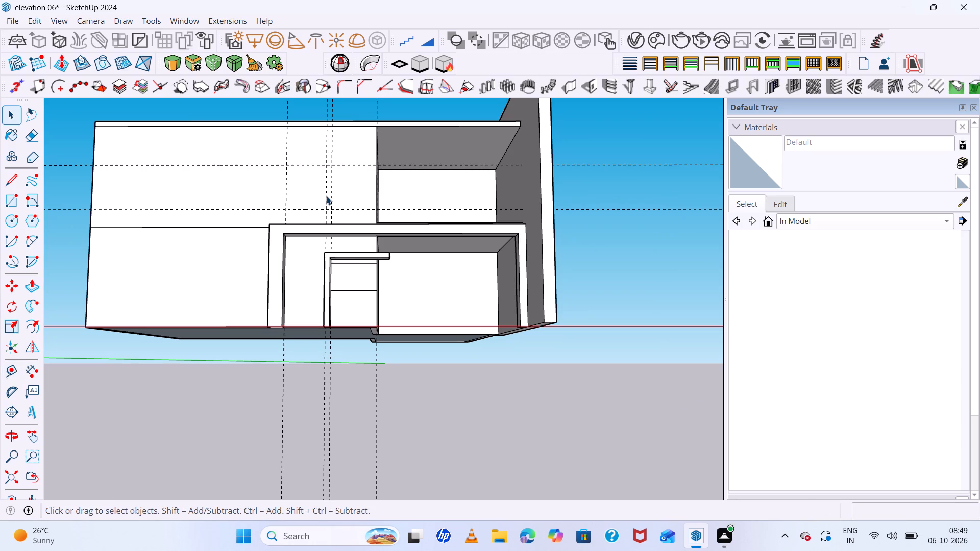
left_click(326, 196)
key("Delete")
Draw the upper-floor window rectangle between the two horizontal guides, spanning from the entrance-frame post guide to the door-surround guide.
scroll(326, 196, "down", 3)
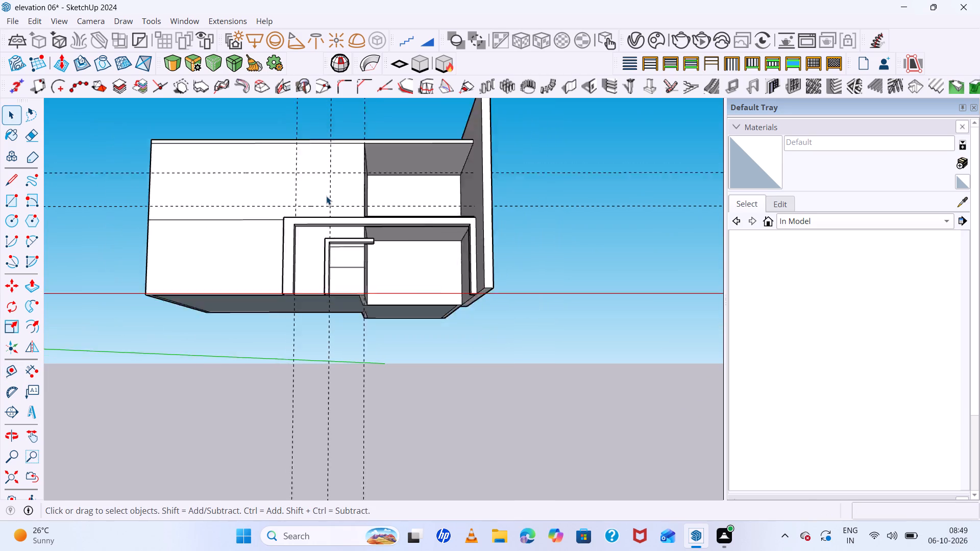
scroll(326, 196, "down", 4)
middle_click_drag(331, 199, 352, 220)
scroll(323, 182, "up", 11)
middle_click_drag(365, 216, 388, 215)
scroll(388, 215, "up", 1)
scroll(374, 190, "down", 5)
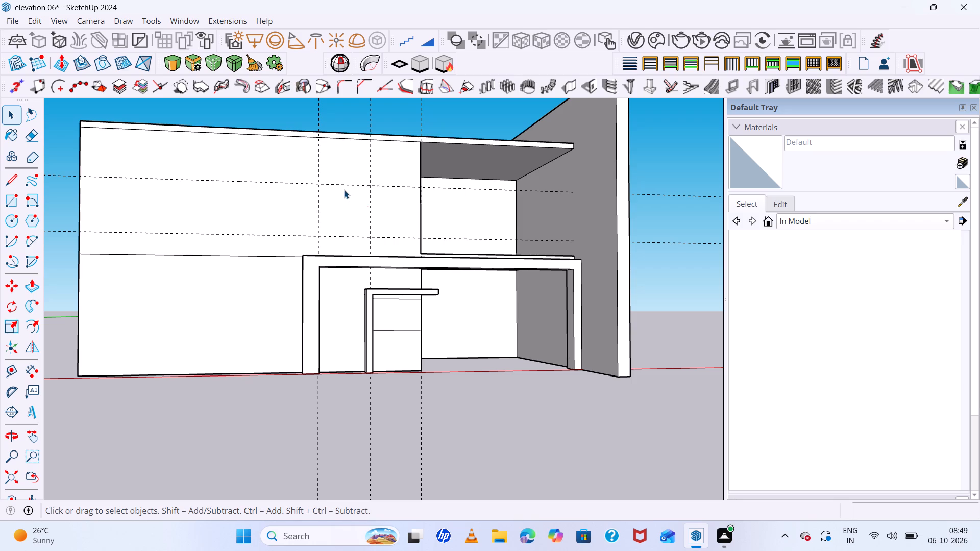
scroll(344, 190, "up", 6)
middle_click_drag(344, 190, 381, 248)
scroll(372, 234, "up", 7)
scroll(372, 230, "down", 12)
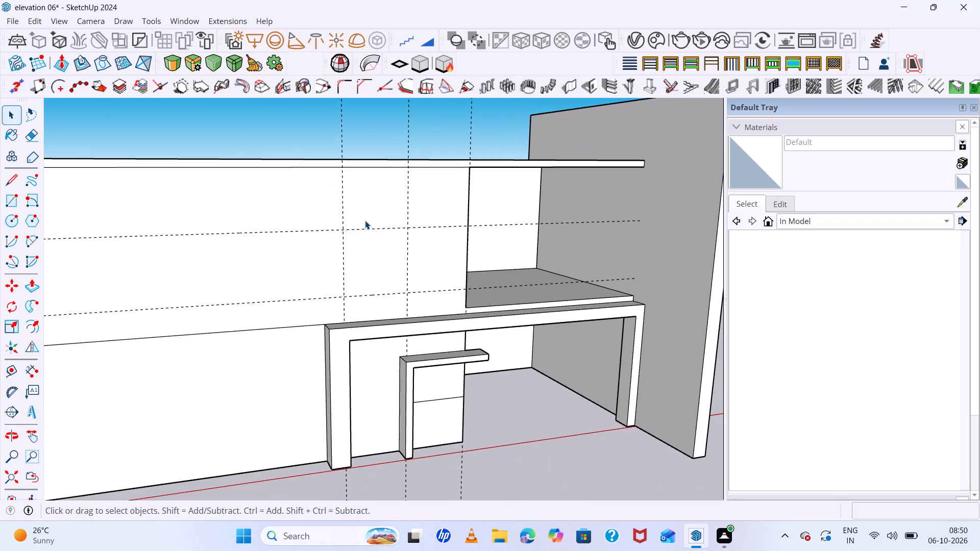
key("r")
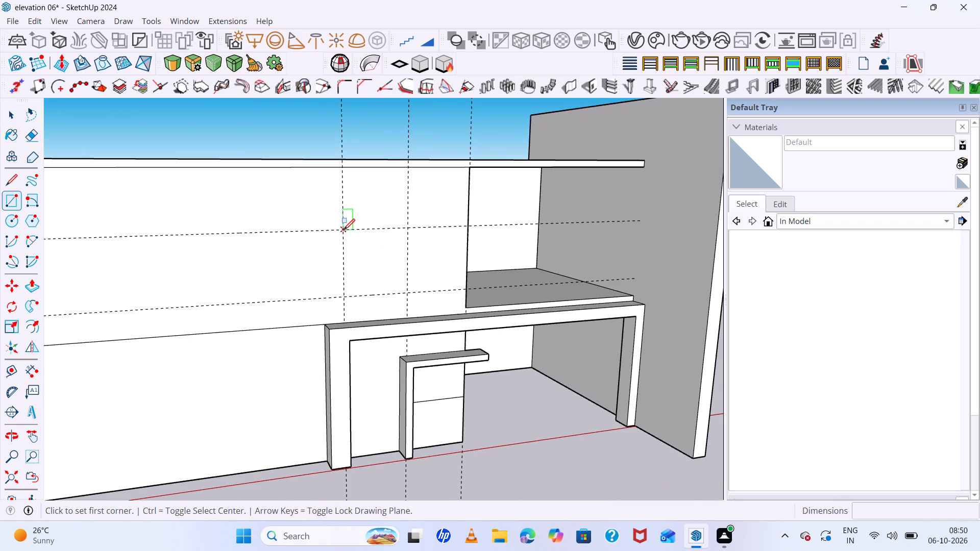
left_click(344, 230)
double_click(408, 294)
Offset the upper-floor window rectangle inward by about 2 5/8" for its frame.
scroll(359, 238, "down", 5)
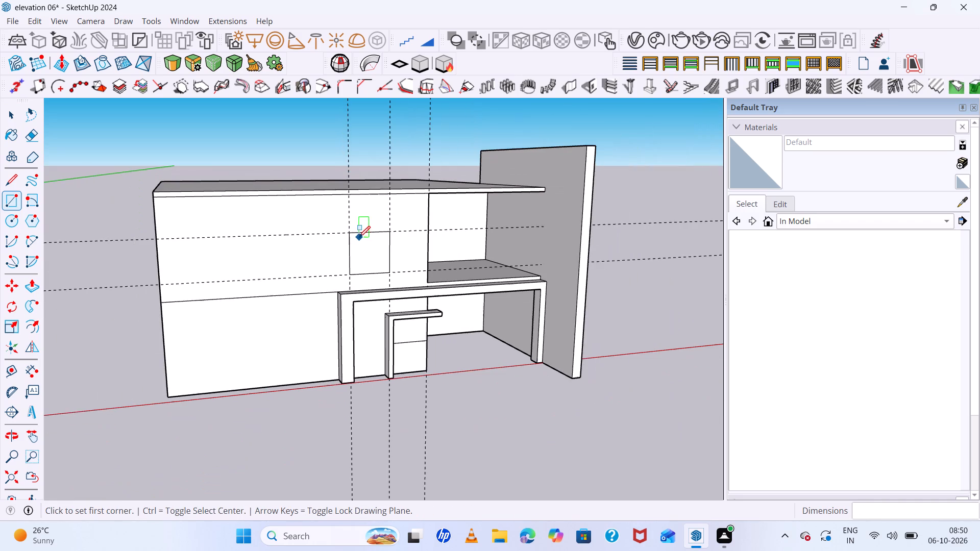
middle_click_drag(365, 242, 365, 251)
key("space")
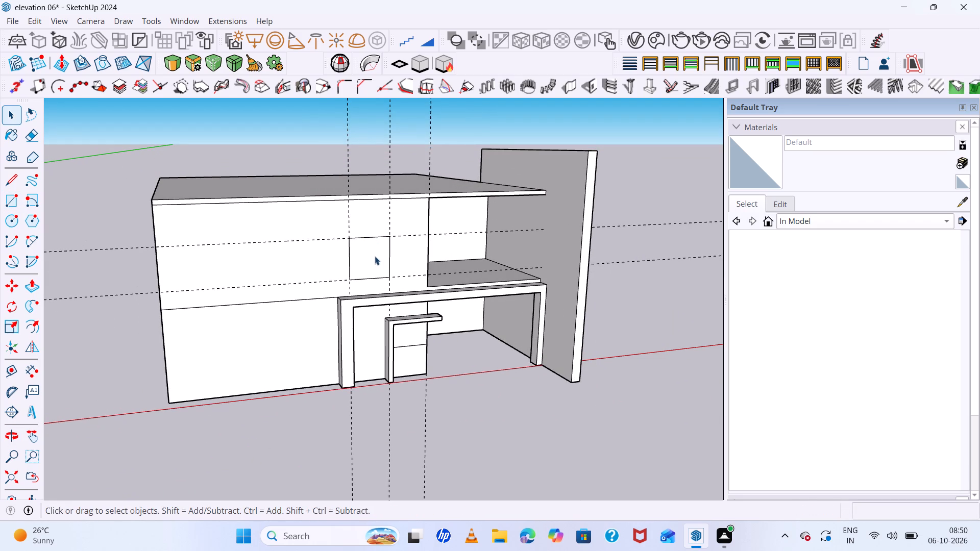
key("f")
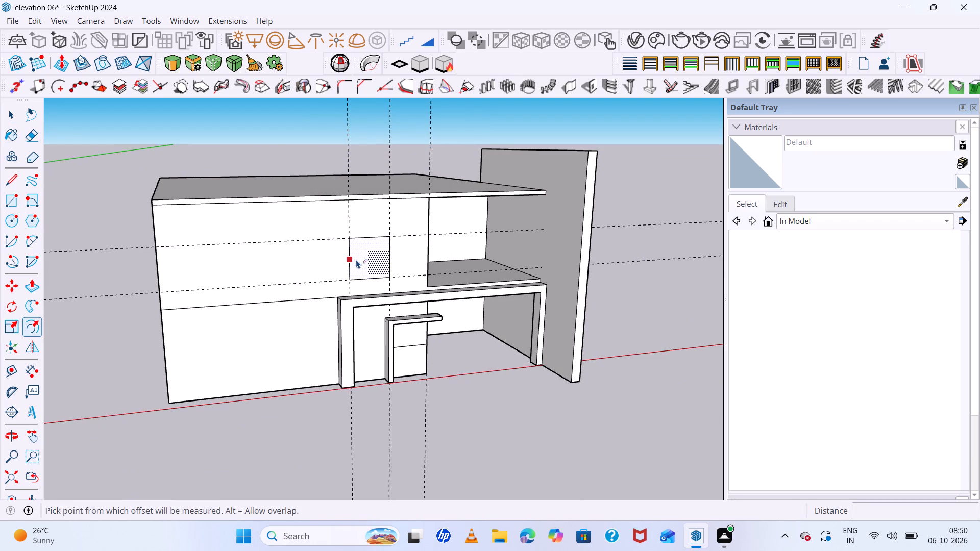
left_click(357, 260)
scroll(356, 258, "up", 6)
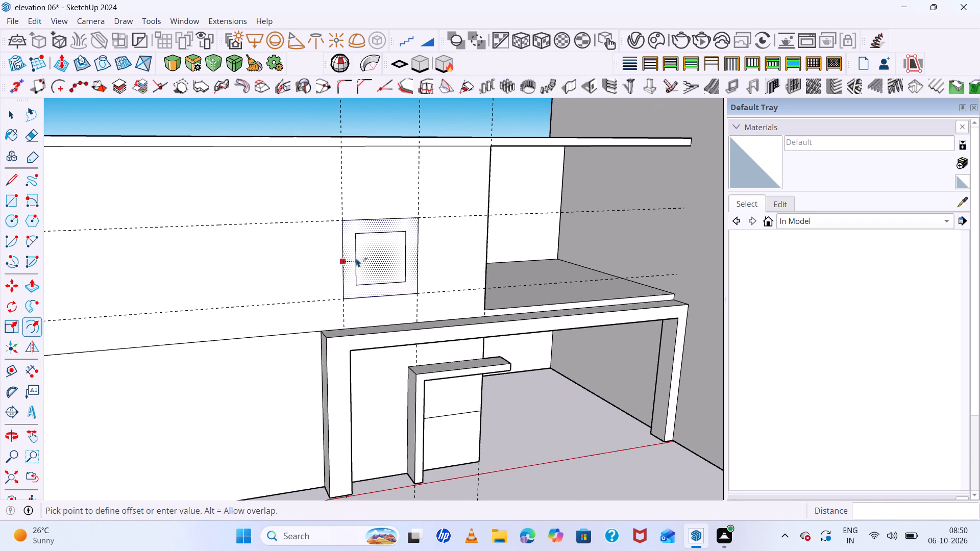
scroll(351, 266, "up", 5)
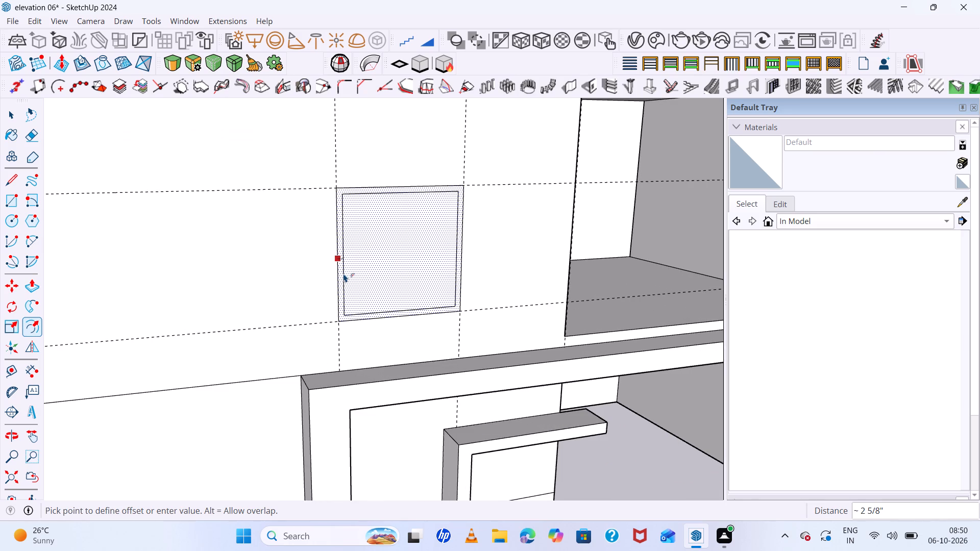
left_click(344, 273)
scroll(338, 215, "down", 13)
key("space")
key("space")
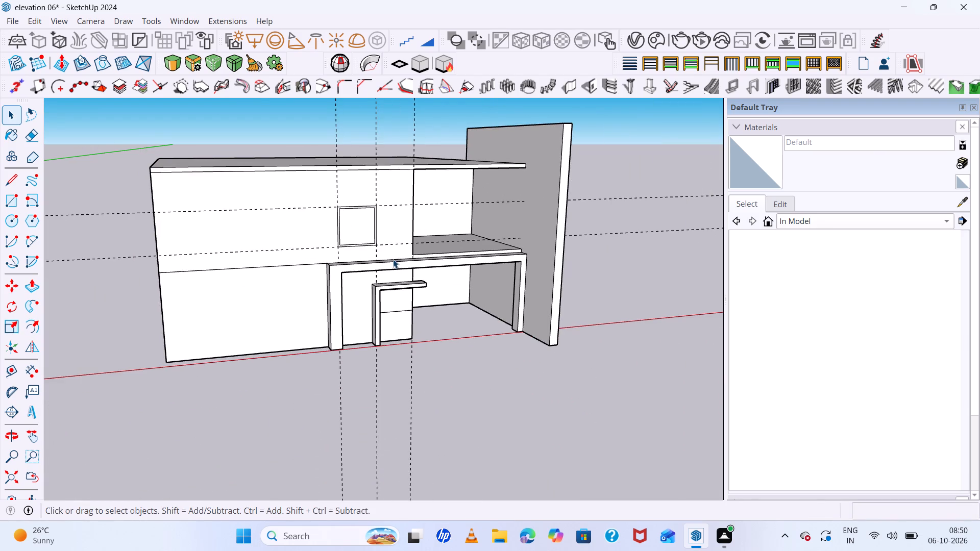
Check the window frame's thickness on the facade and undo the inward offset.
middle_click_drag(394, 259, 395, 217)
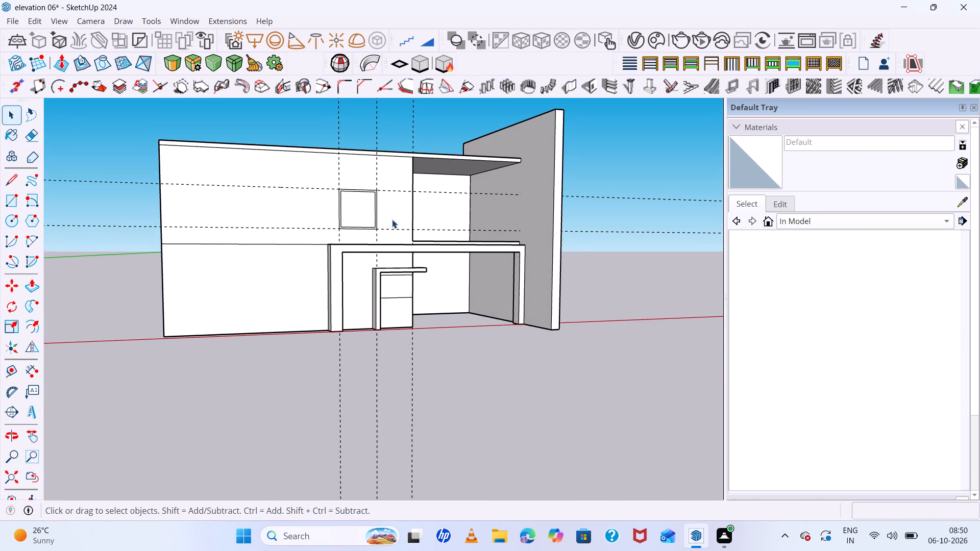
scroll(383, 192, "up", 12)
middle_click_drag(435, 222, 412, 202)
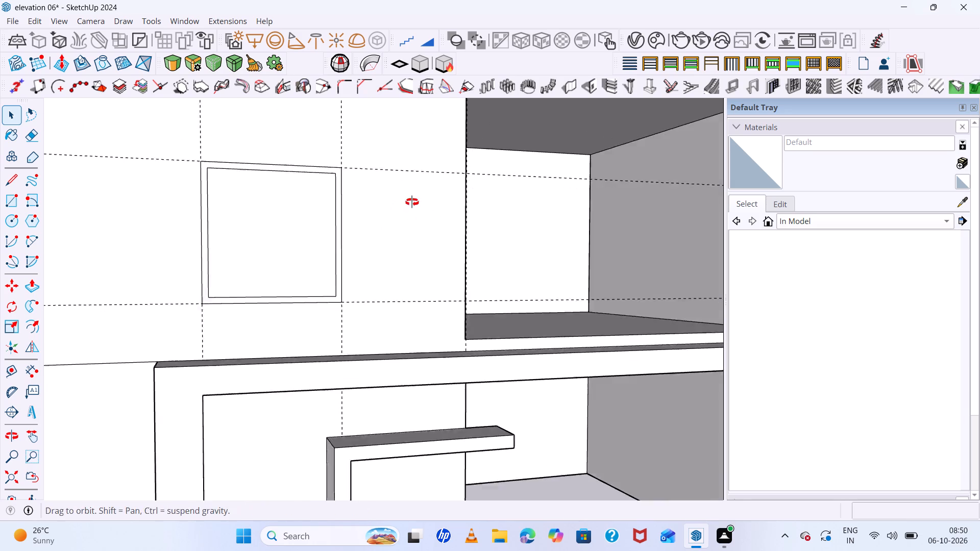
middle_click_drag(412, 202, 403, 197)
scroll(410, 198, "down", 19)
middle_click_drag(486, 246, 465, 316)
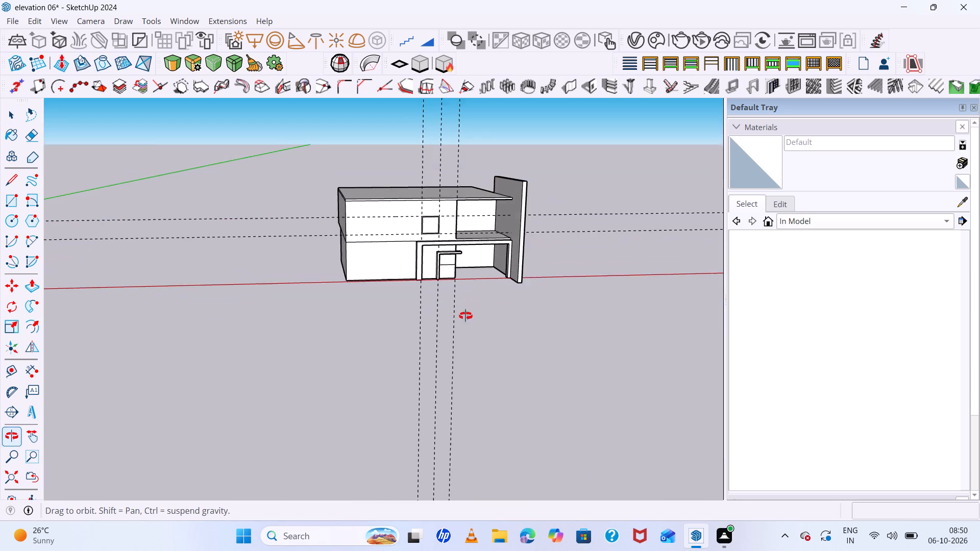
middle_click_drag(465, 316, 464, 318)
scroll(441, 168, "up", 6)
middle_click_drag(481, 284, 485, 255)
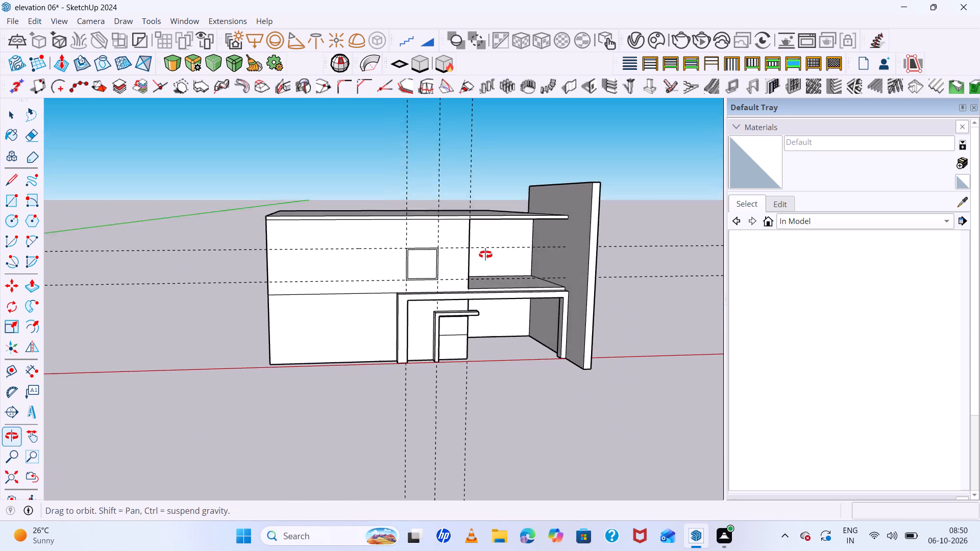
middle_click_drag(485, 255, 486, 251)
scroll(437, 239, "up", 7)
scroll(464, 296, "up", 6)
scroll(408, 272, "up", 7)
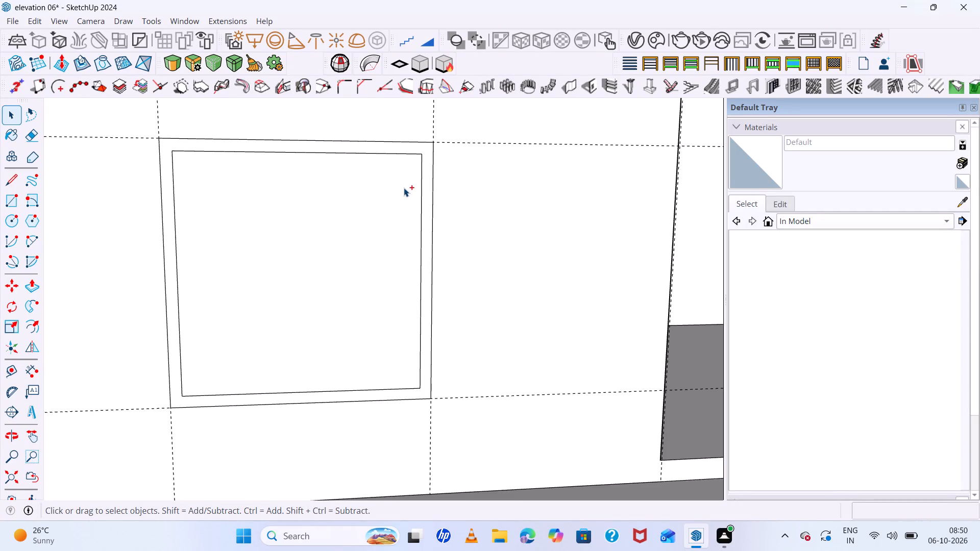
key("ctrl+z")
Offset the upper-floor window rectangle inward by about 1 5/16" to form a thin frame.
left_click(423, 198)
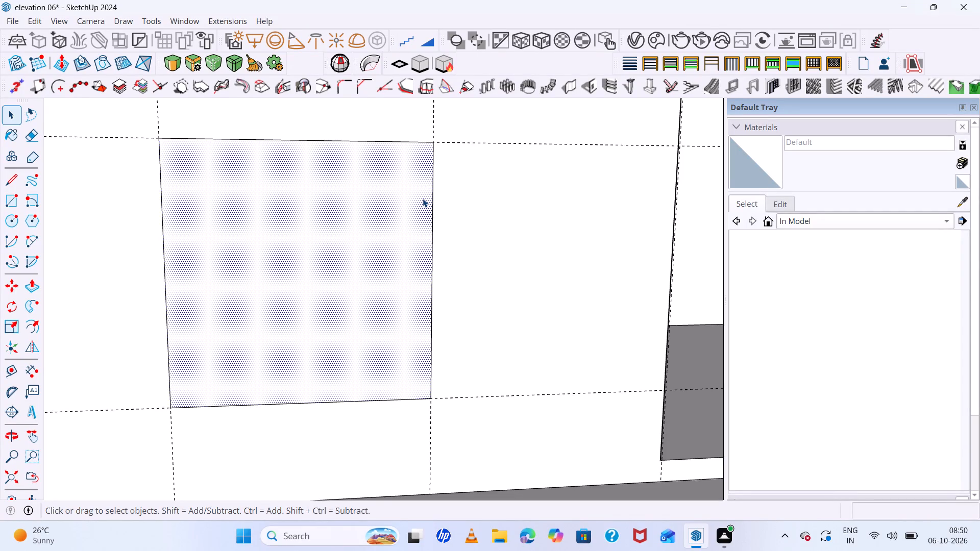
key("f")
left_click(432, 194)
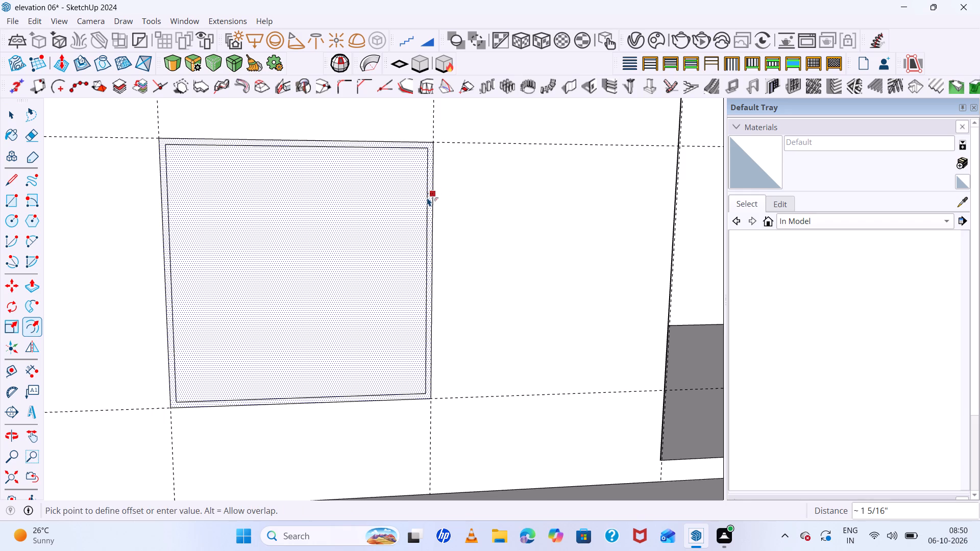
left_click(427, 197)
key("space")
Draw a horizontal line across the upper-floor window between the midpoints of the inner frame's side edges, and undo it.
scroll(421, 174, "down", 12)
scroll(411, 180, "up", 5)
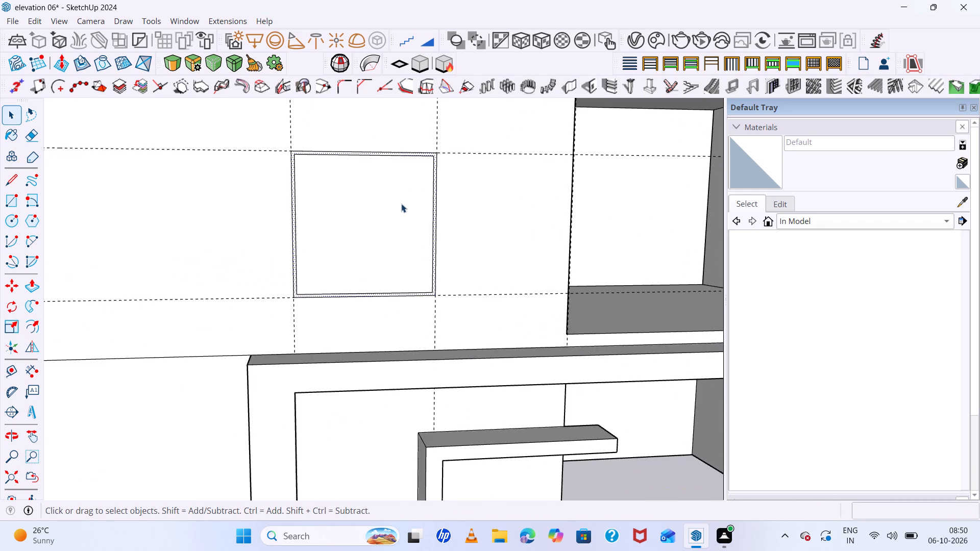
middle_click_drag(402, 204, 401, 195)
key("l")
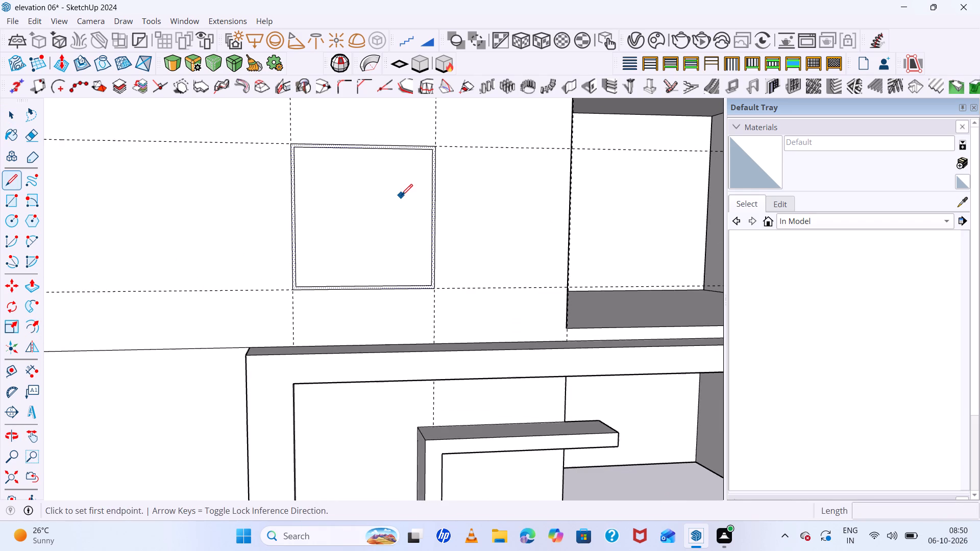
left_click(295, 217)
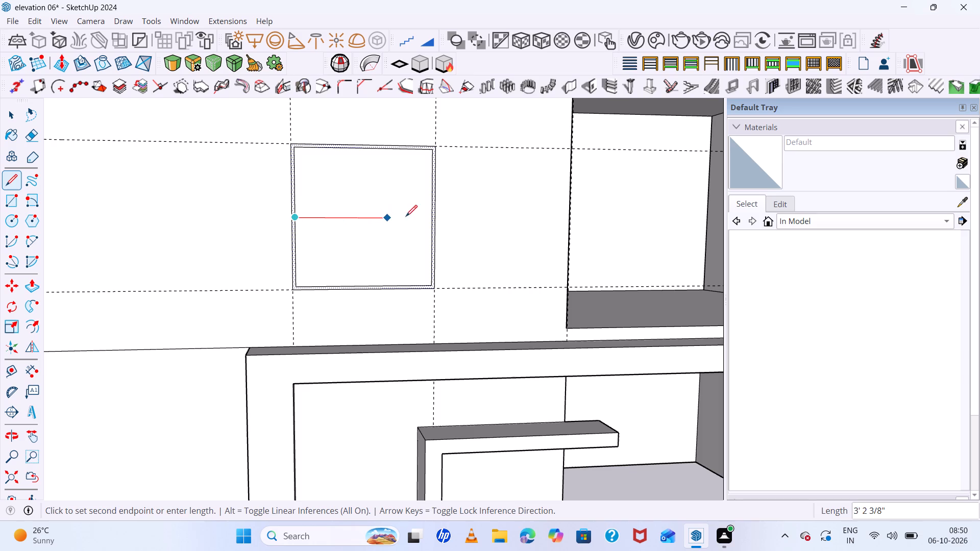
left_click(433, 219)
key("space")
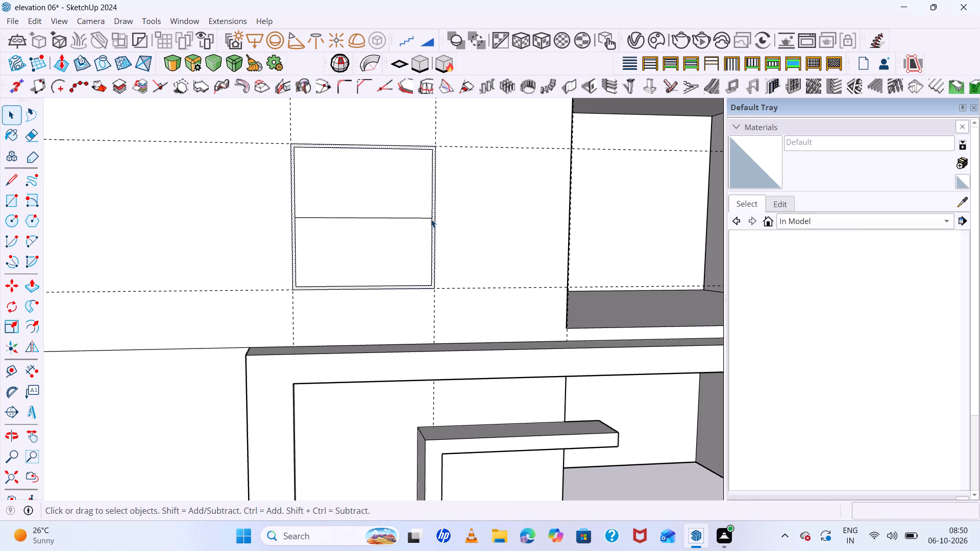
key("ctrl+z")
Measure the clear width of the upper-floor window between the inner frame's side edges.
key("t")
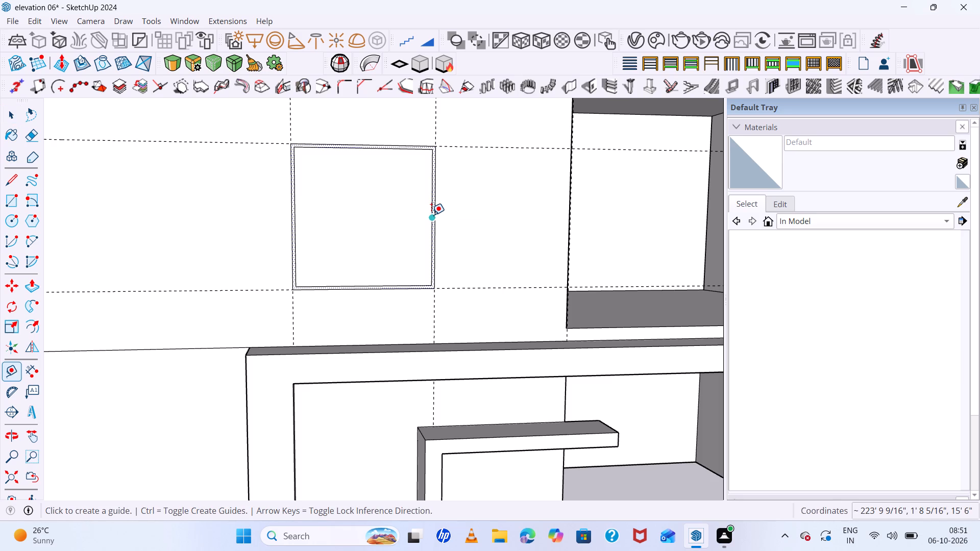
scroll(293, 217, "up", 4)
left_click(296, 215)
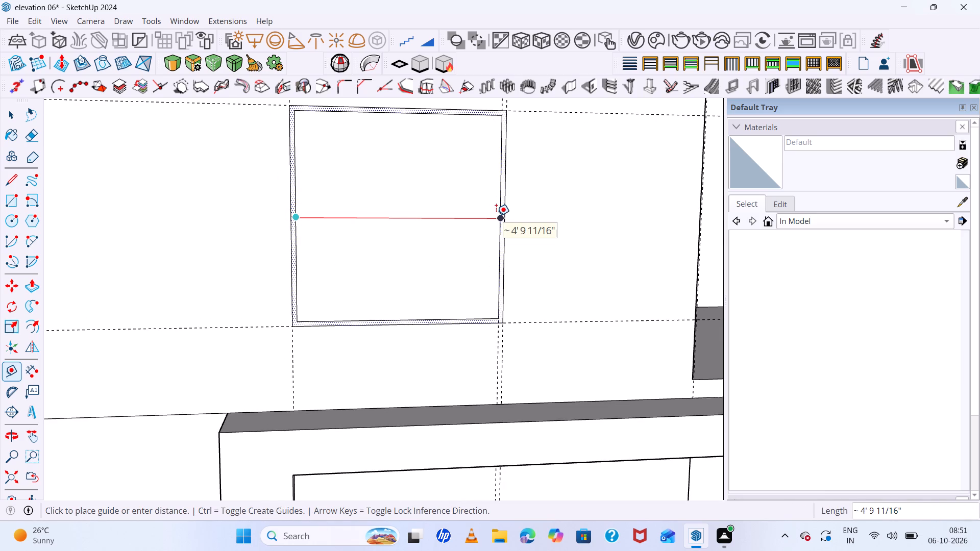
key("Escape")
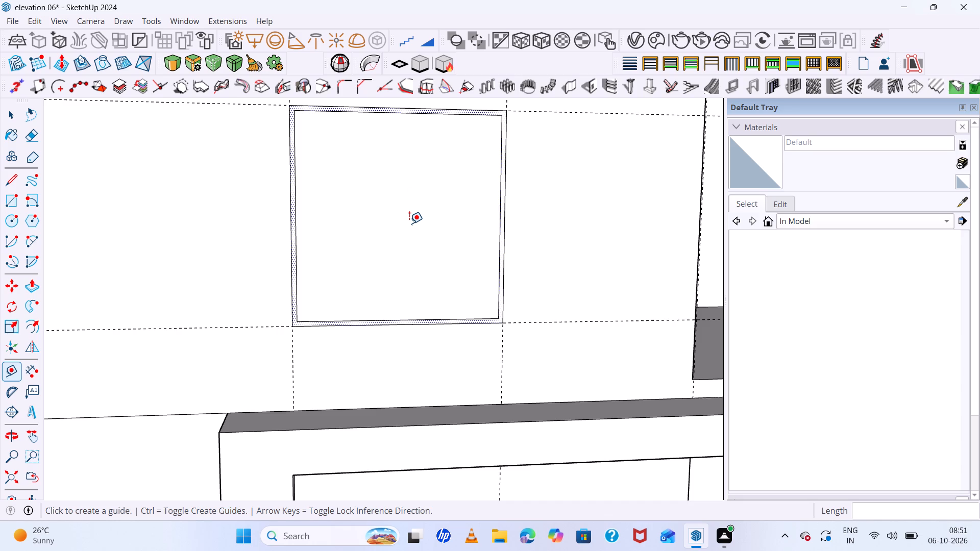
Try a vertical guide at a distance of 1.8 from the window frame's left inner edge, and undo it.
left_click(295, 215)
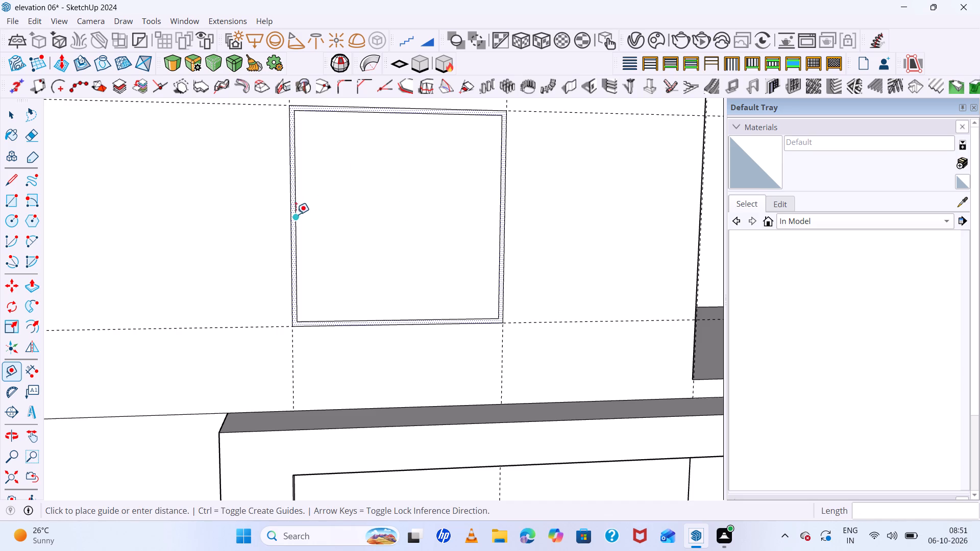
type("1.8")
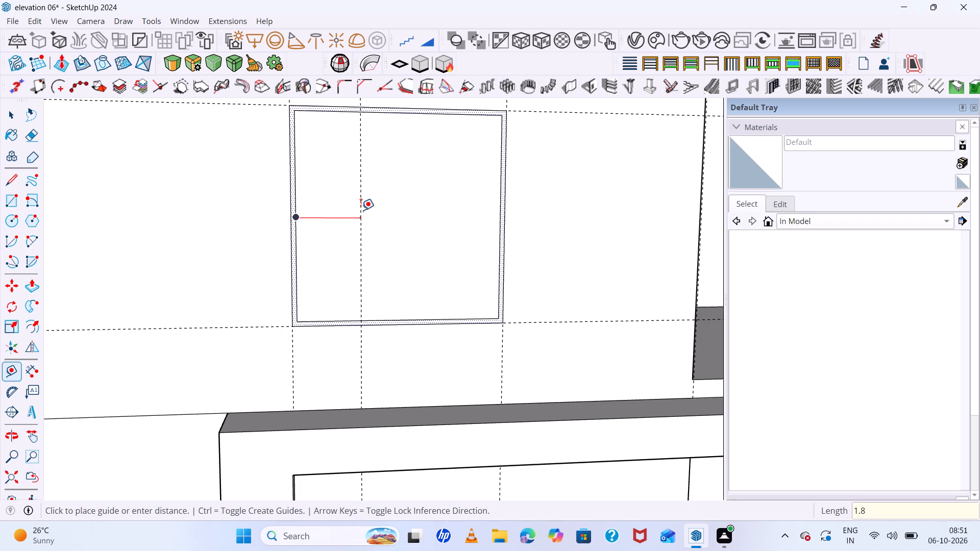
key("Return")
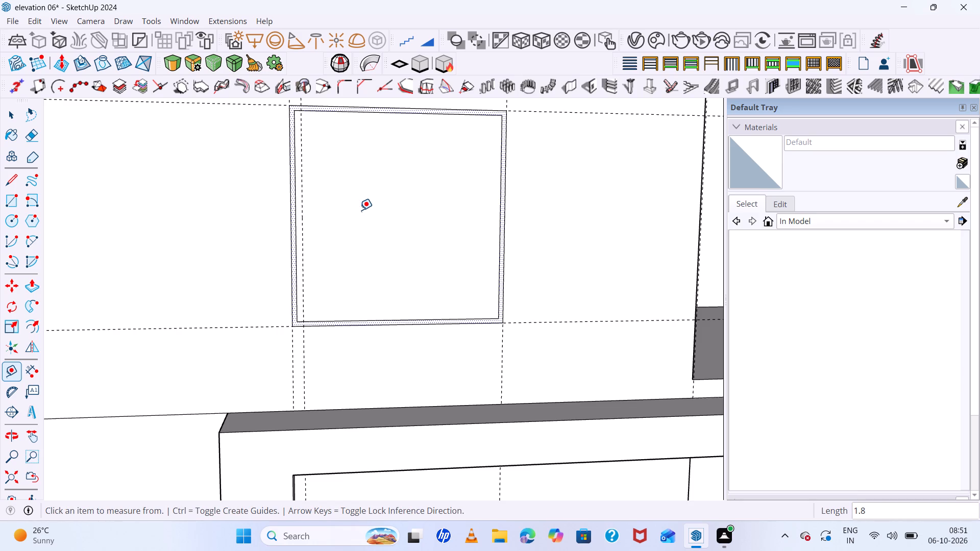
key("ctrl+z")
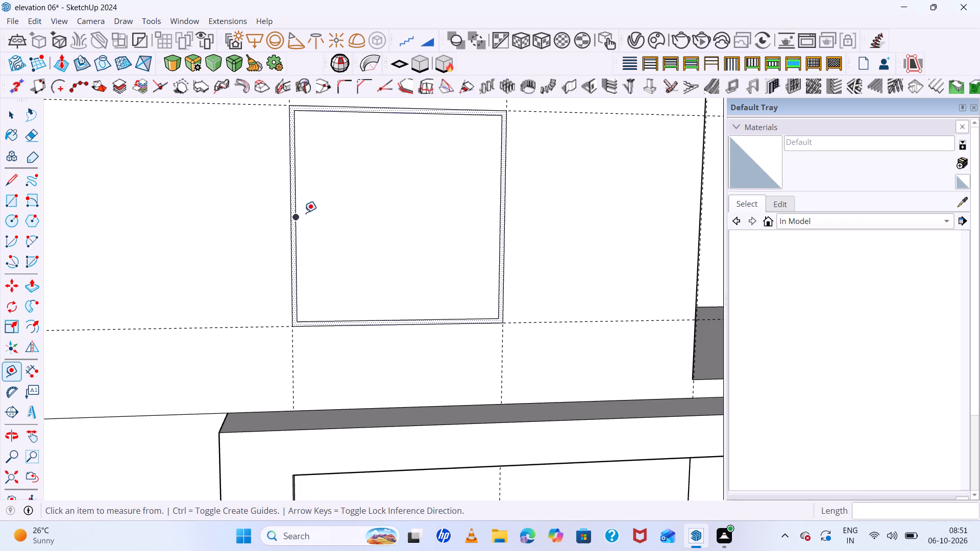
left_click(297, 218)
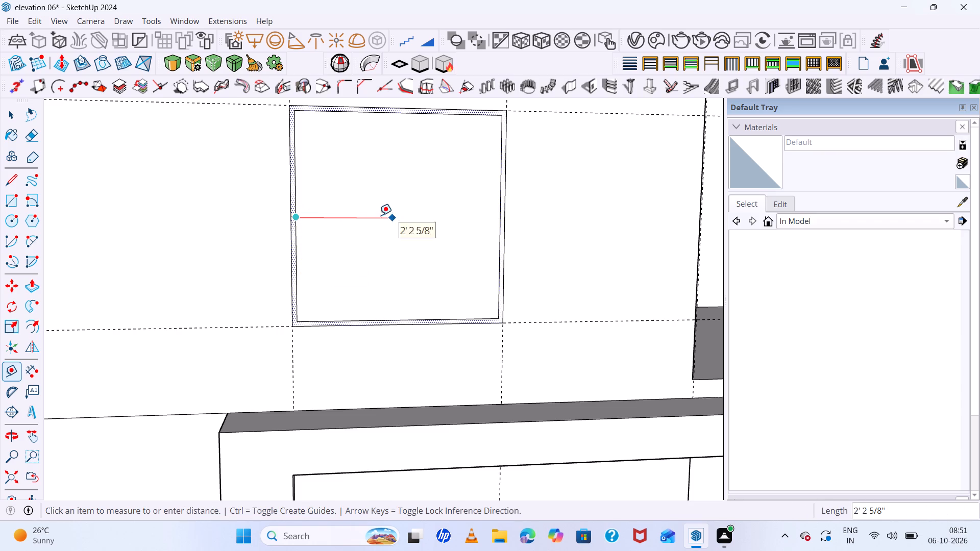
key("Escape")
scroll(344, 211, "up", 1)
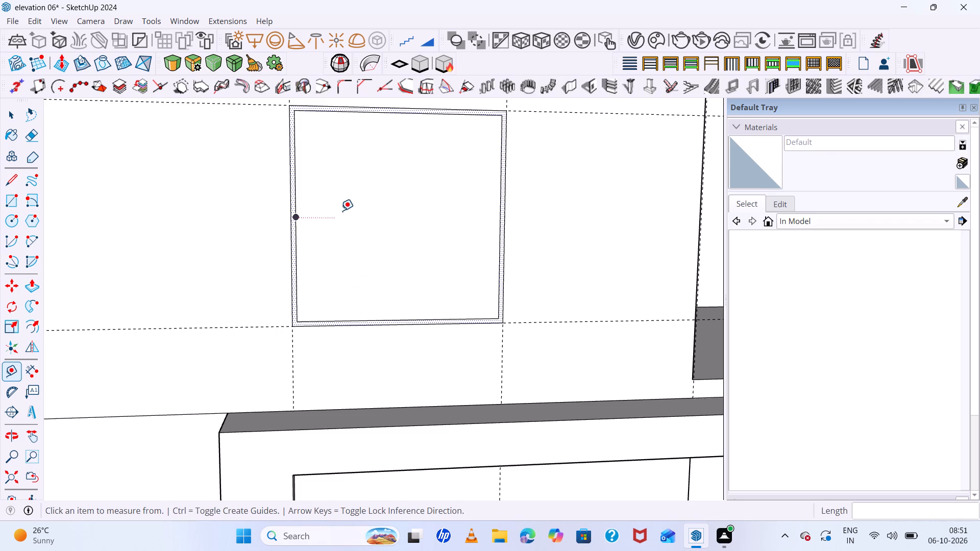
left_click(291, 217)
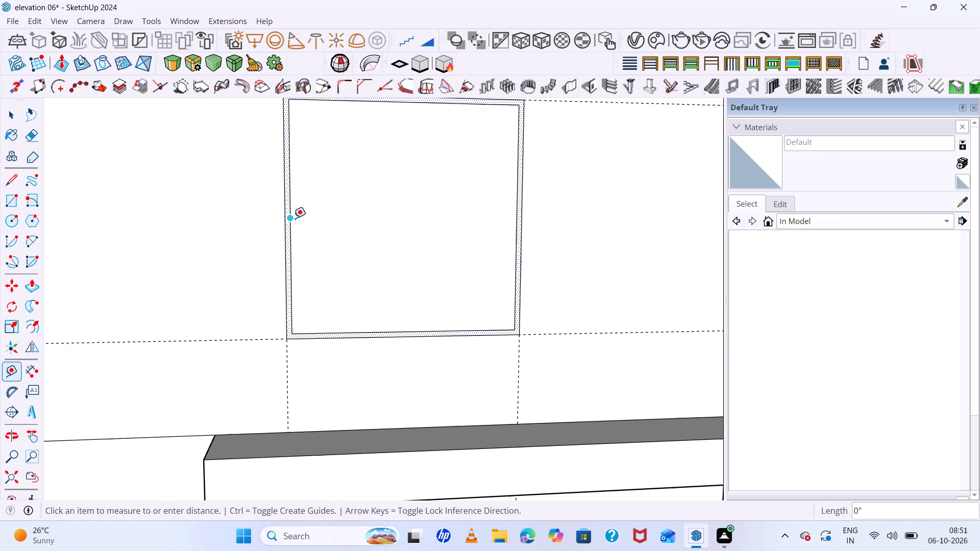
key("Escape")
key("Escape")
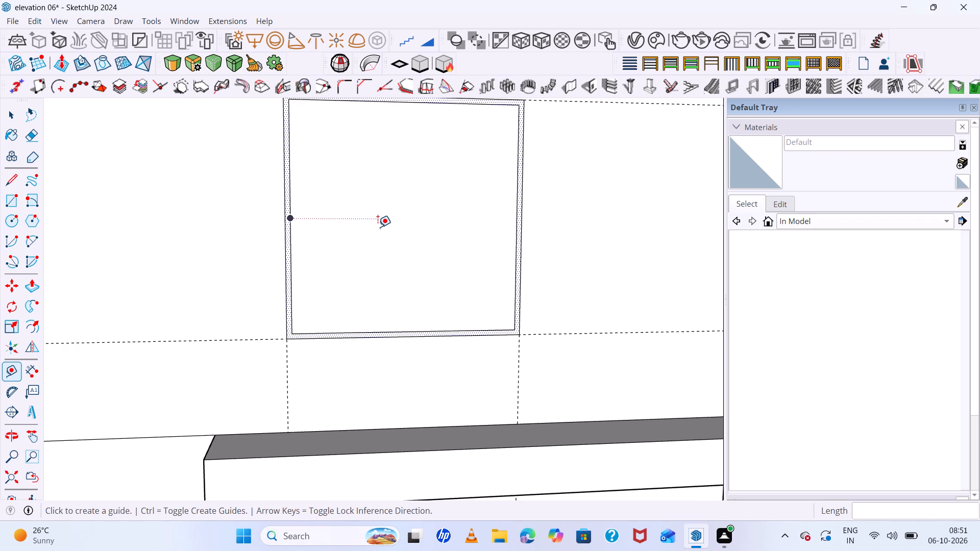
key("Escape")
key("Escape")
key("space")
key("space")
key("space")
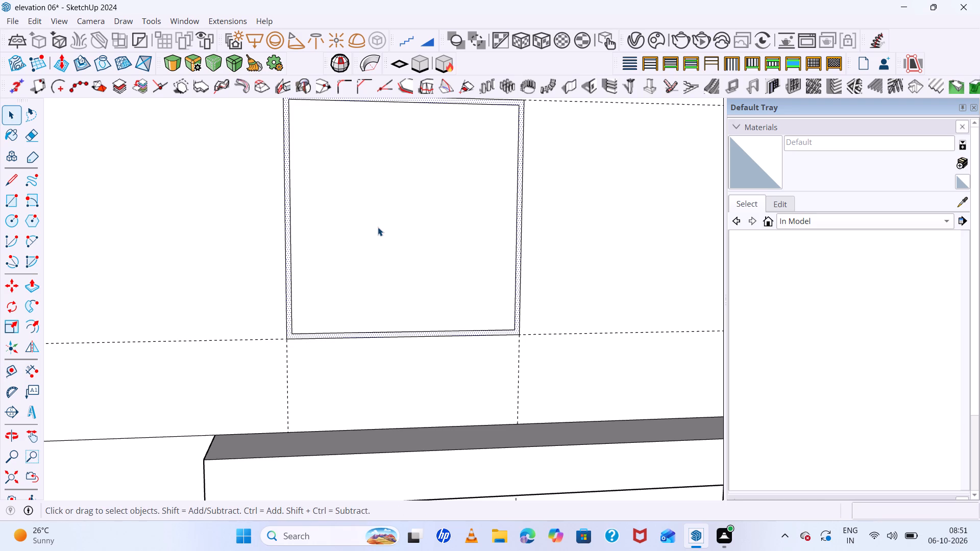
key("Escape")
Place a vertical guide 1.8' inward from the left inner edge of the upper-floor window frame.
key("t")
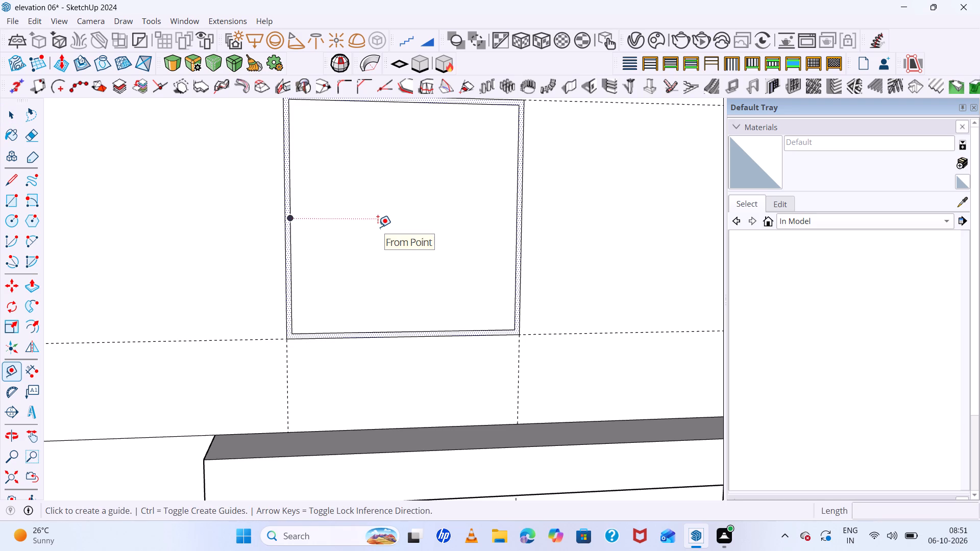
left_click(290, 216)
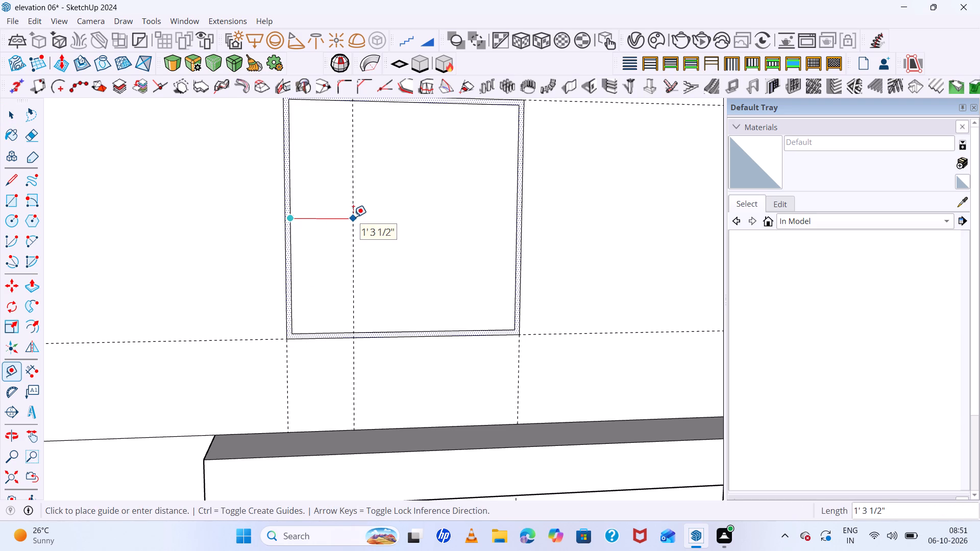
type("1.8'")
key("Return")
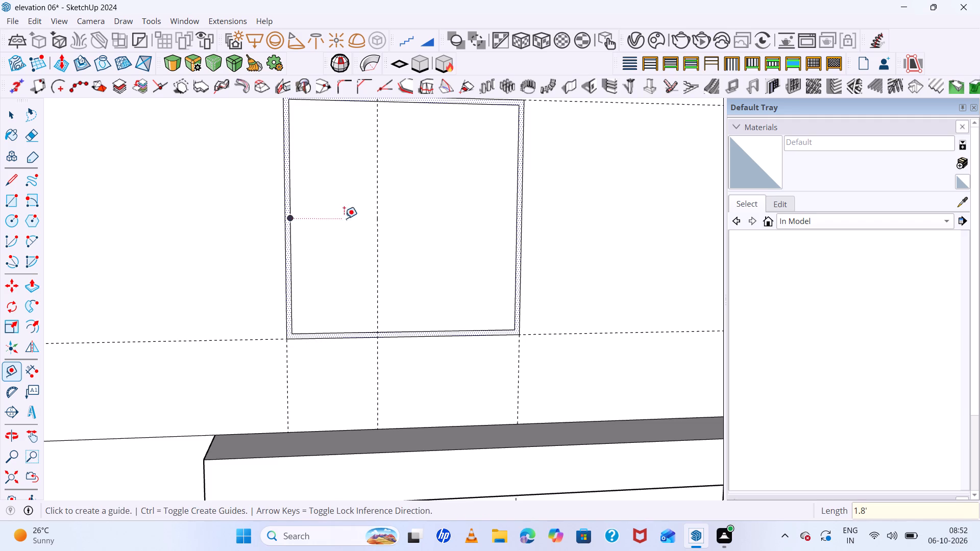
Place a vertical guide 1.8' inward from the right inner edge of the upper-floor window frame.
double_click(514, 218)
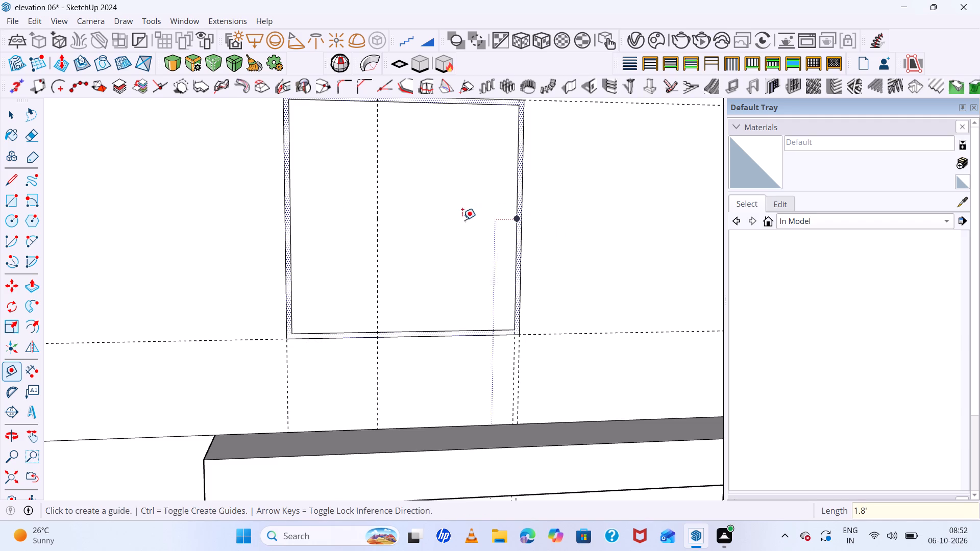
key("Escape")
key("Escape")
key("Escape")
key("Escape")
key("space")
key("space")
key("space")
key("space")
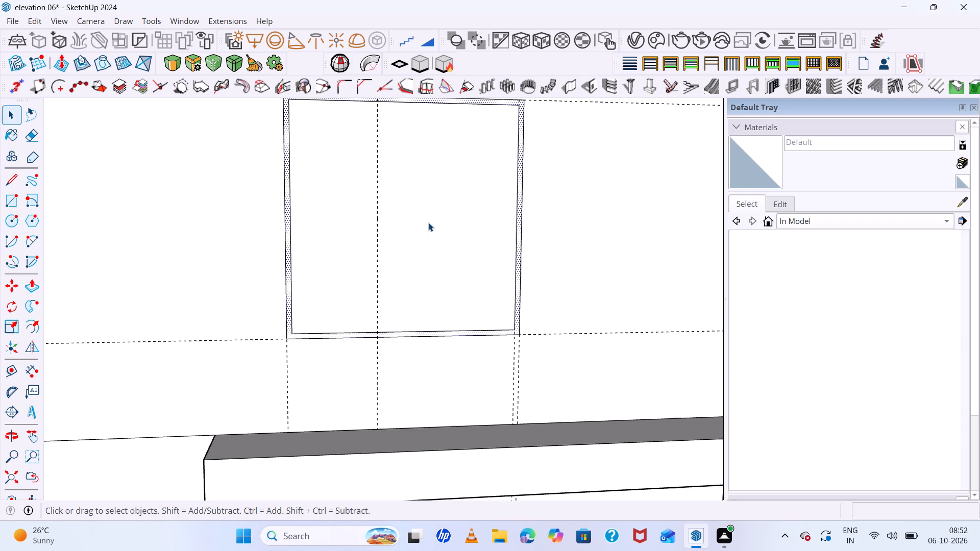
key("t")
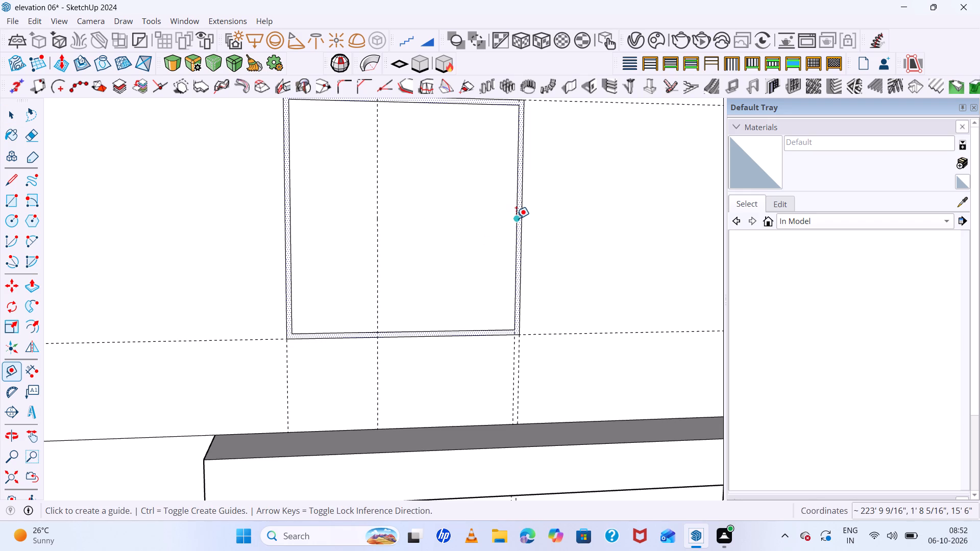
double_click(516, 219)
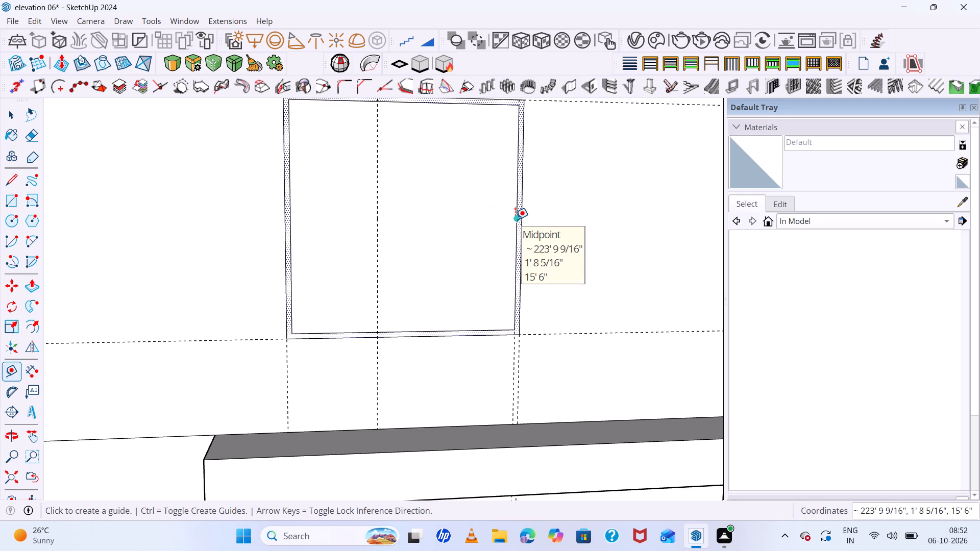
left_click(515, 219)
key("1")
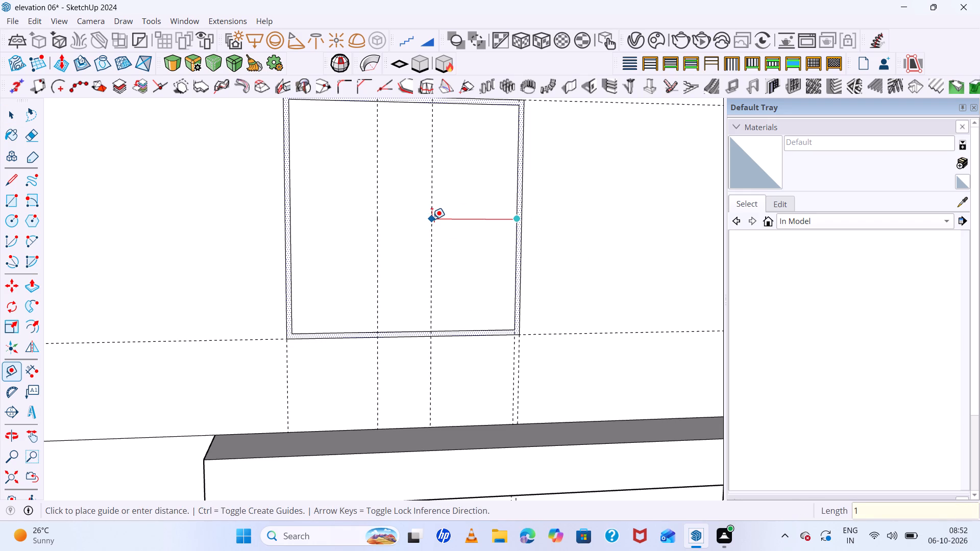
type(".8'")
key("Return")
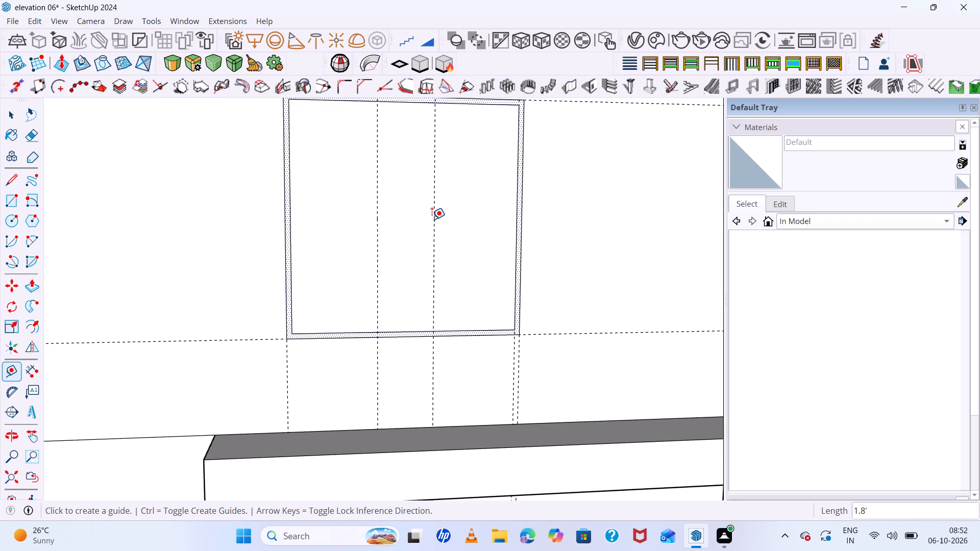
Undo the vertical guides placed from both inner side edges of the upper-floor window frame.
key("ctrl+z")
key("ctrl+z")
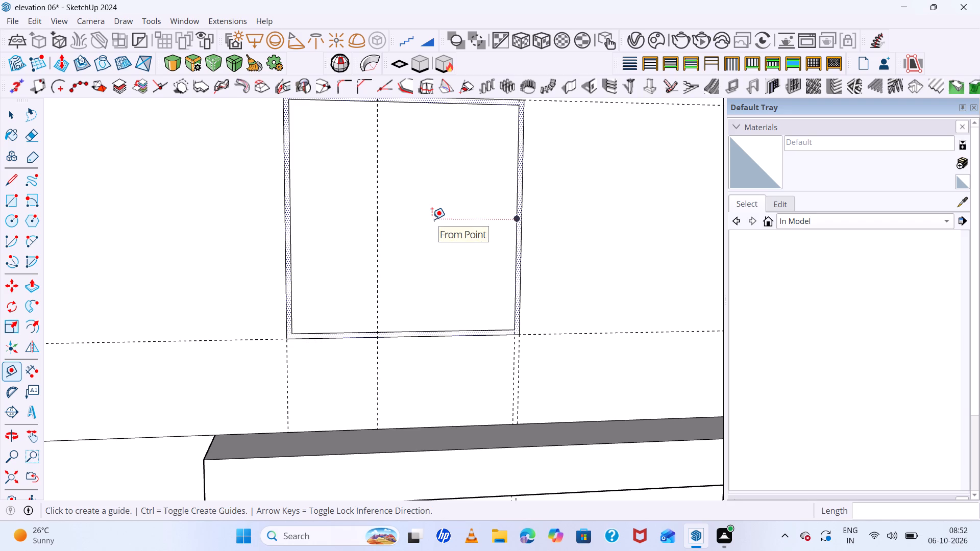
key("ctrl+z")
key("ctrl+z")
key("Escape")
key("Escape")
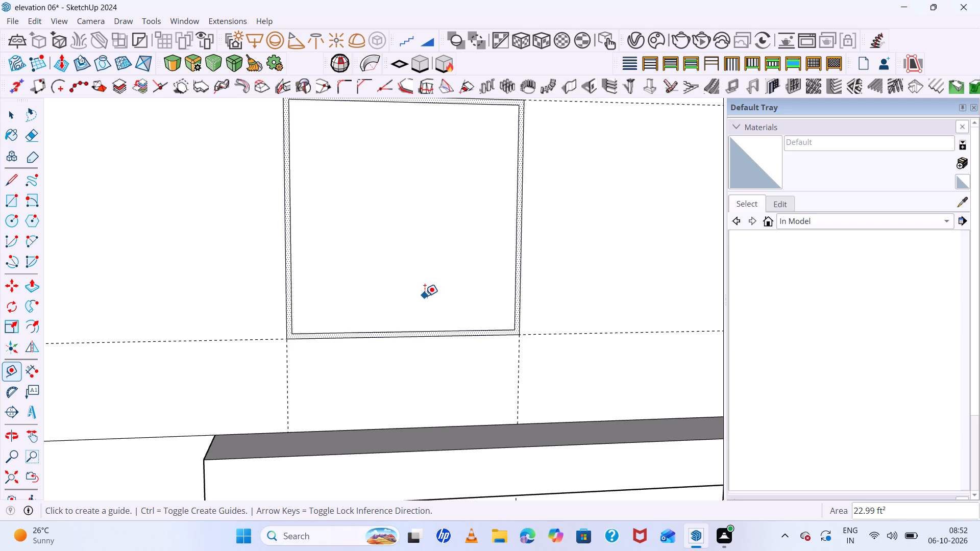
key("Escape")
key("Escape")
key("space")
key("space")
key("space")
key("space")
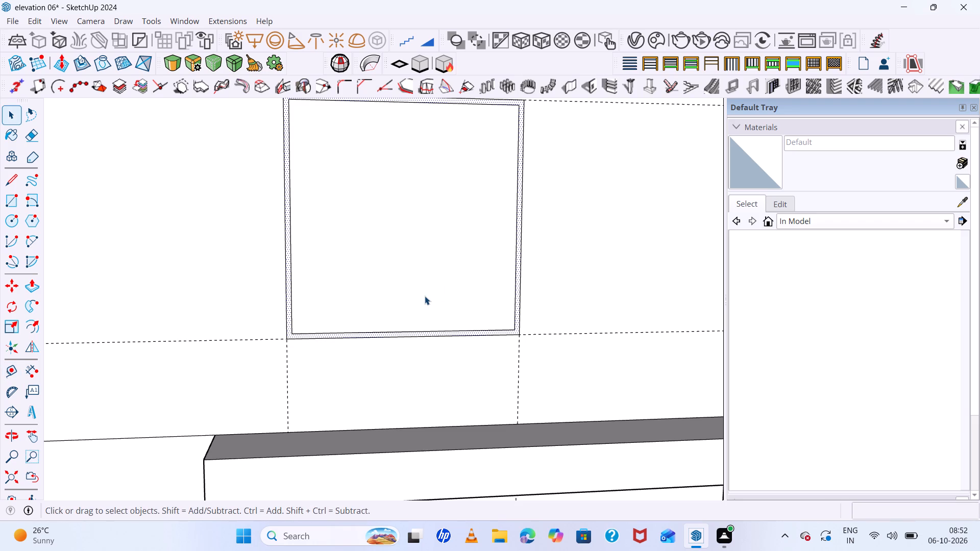
Place a vertical guide about 1' 5 5/8" inward from the left inner edge of the upper-floor window frame.
key("t")
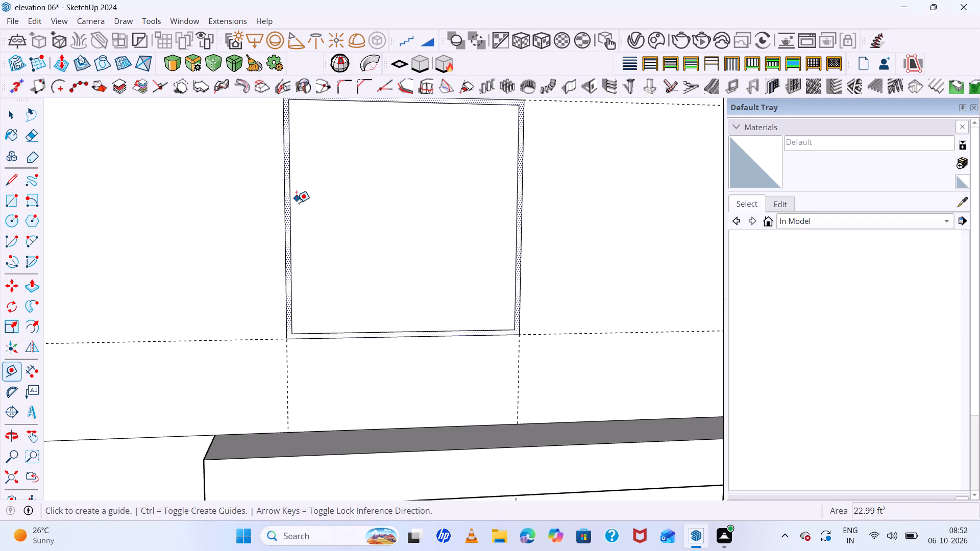
scroll(287, 219, "up", 3)
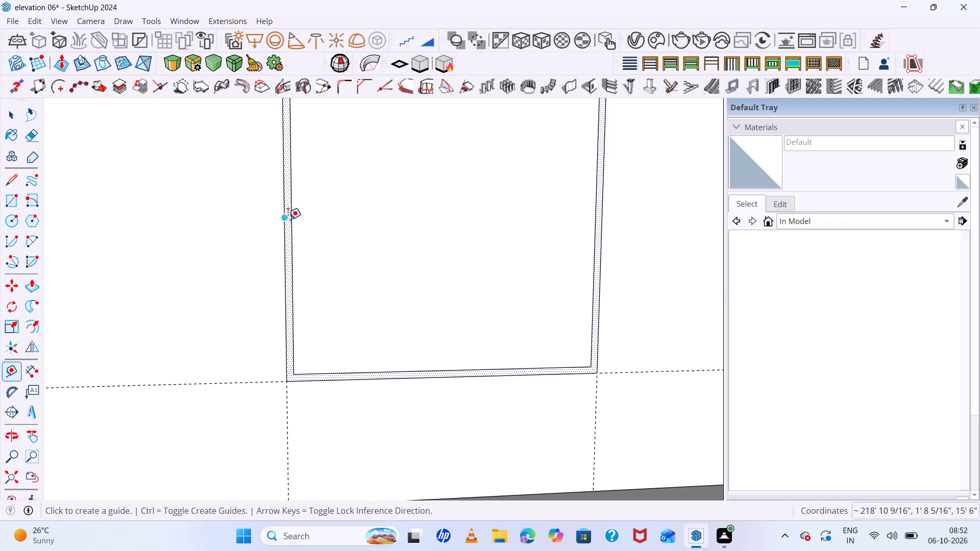
left_click(292, 216)
scroll(409, 215, "down", 3)
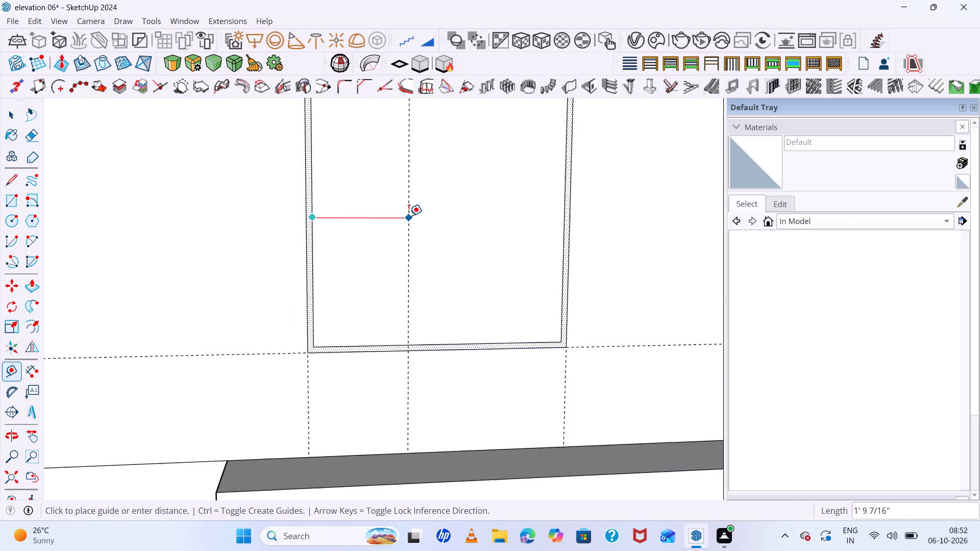
scroll(409, 216, "down", 2)
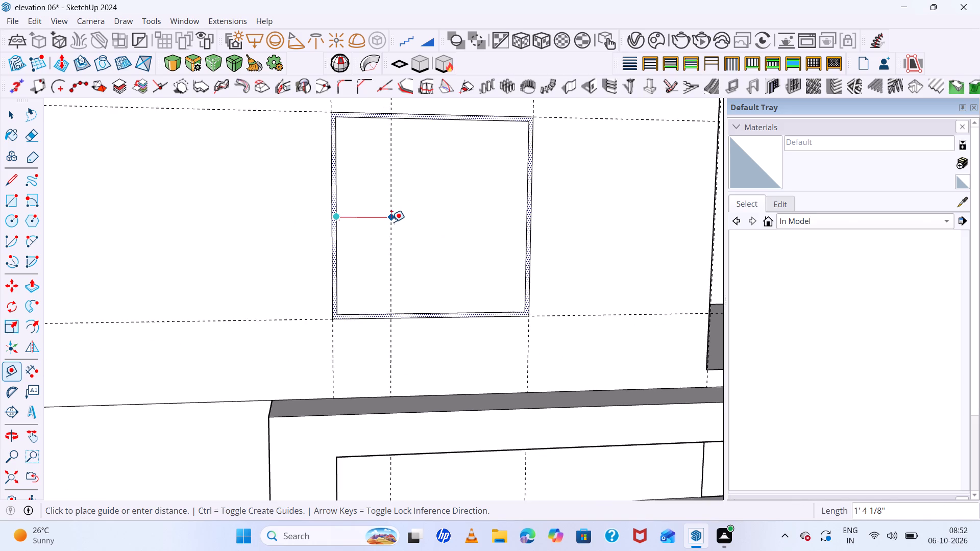
left_click(396, 221)
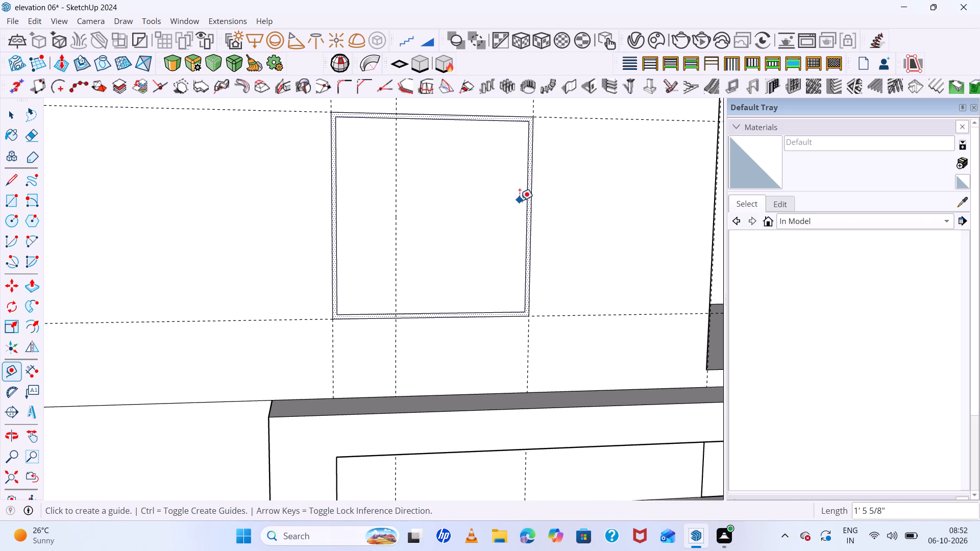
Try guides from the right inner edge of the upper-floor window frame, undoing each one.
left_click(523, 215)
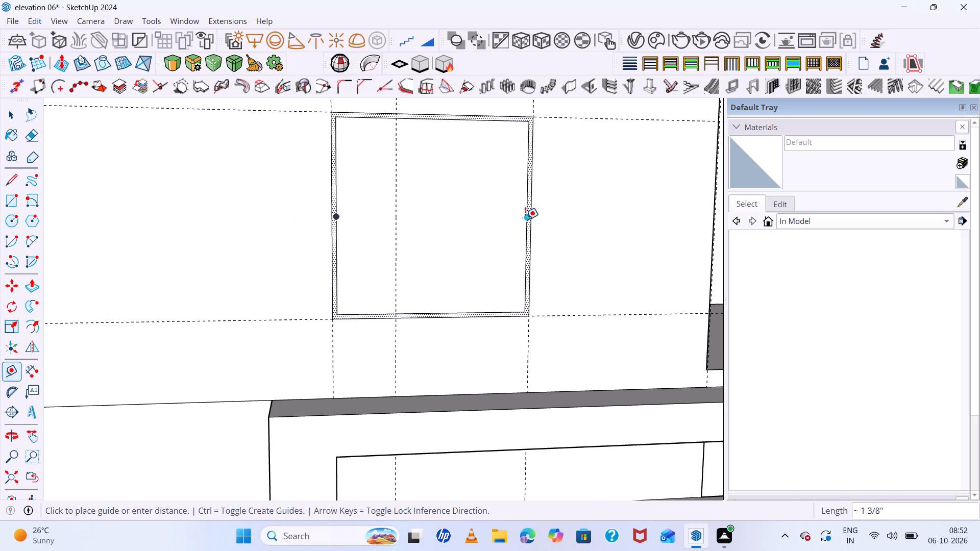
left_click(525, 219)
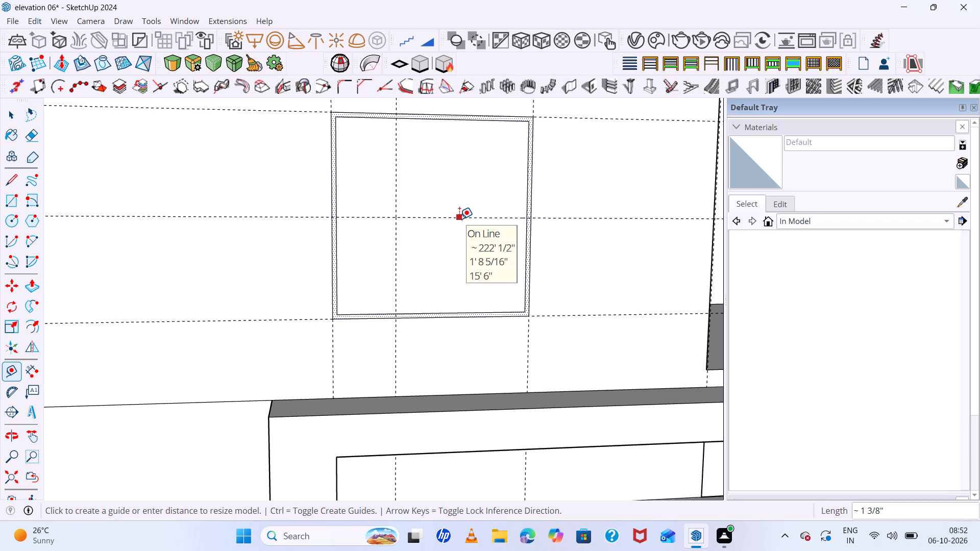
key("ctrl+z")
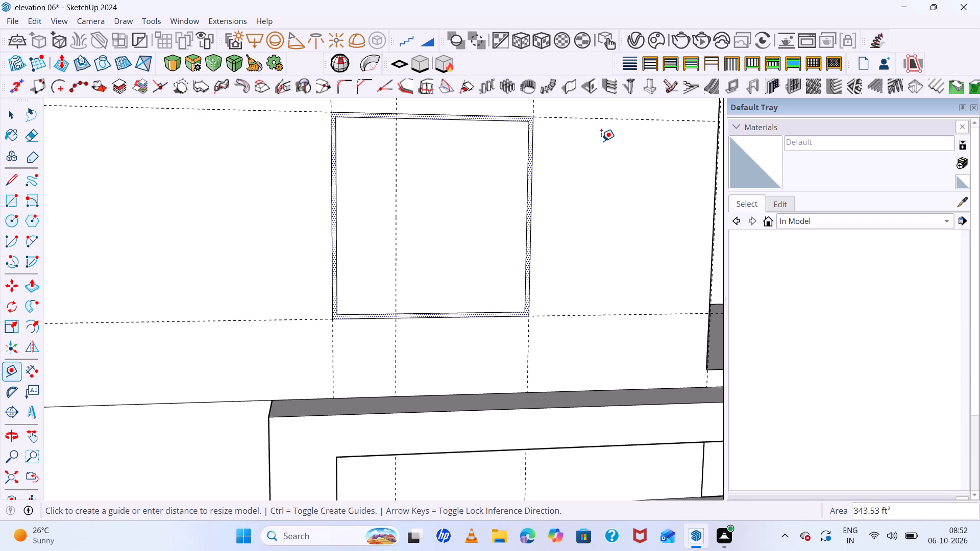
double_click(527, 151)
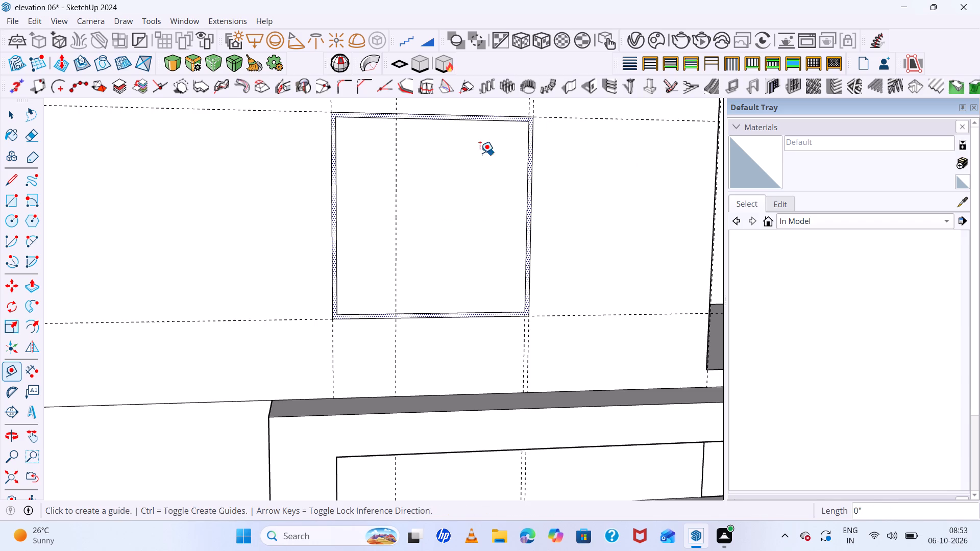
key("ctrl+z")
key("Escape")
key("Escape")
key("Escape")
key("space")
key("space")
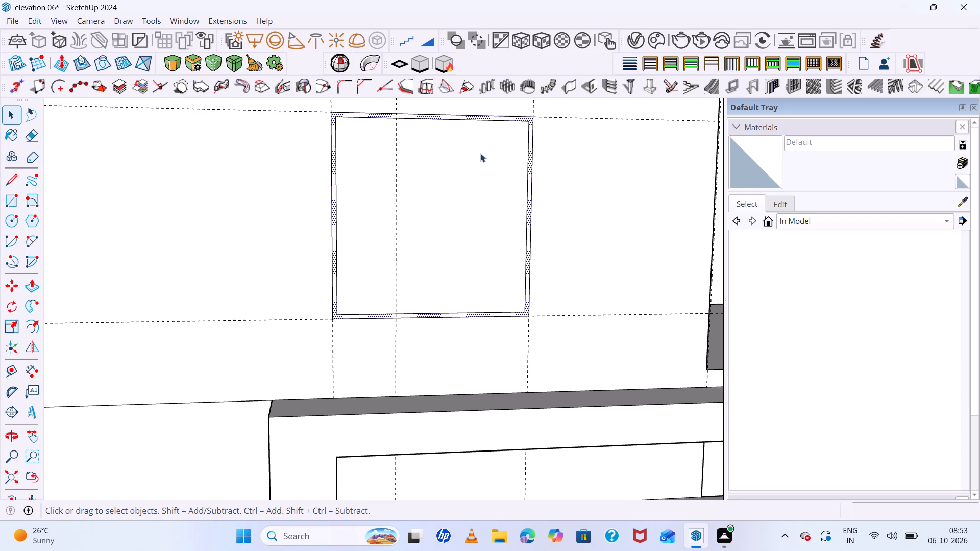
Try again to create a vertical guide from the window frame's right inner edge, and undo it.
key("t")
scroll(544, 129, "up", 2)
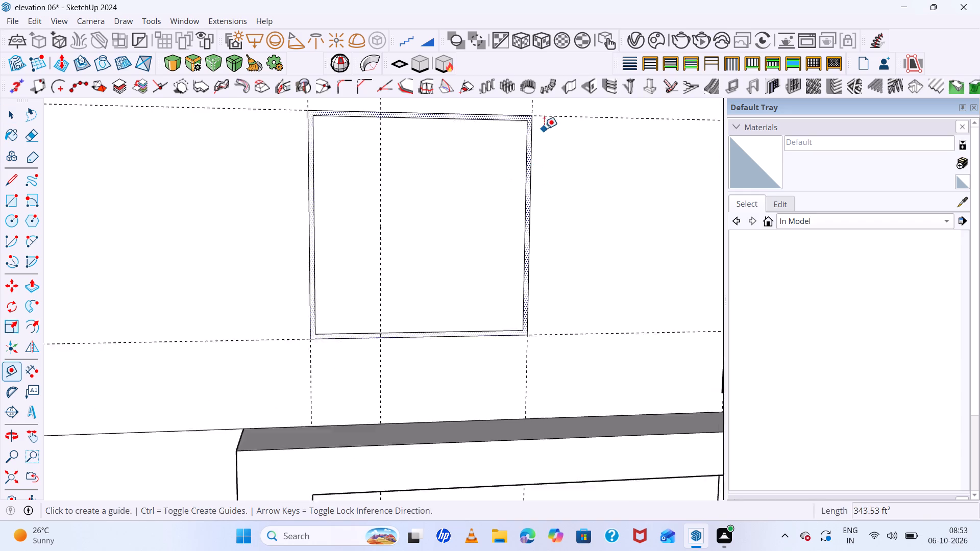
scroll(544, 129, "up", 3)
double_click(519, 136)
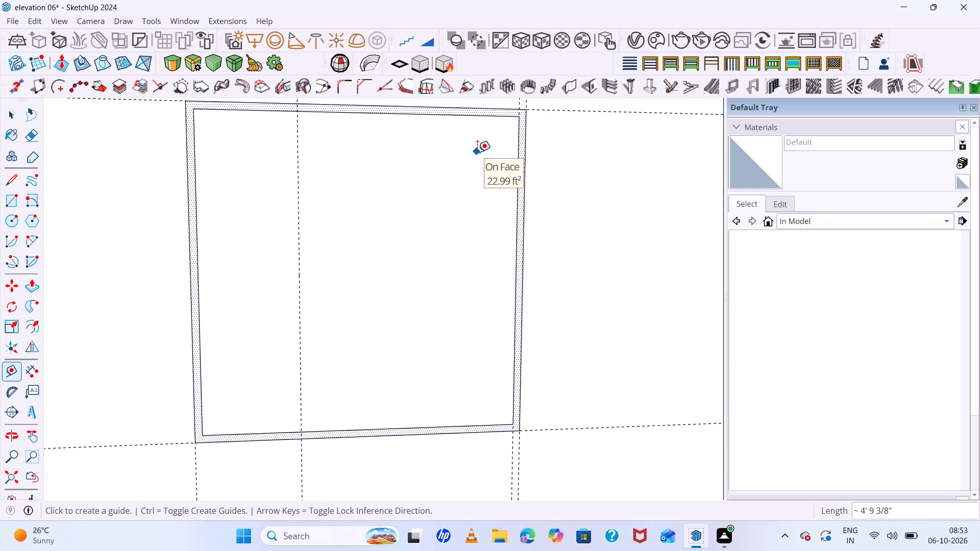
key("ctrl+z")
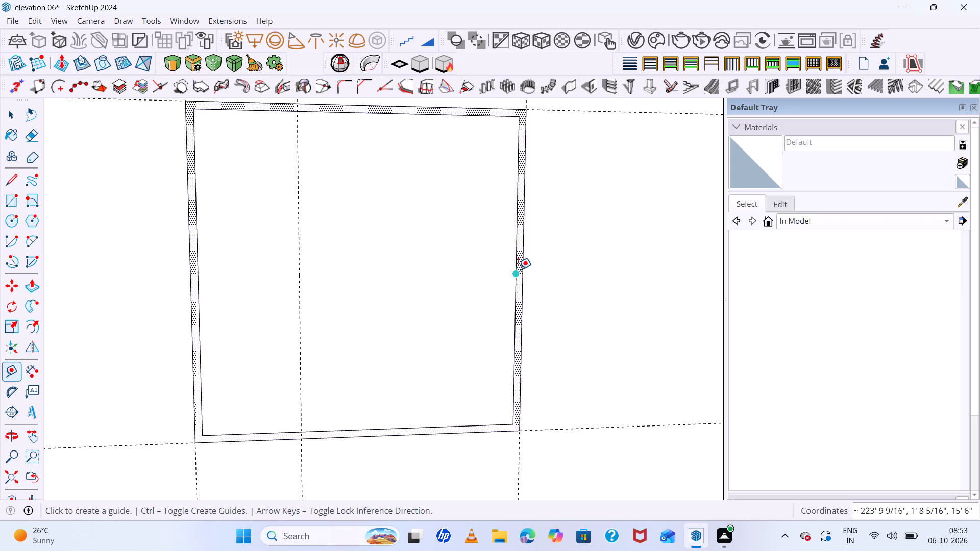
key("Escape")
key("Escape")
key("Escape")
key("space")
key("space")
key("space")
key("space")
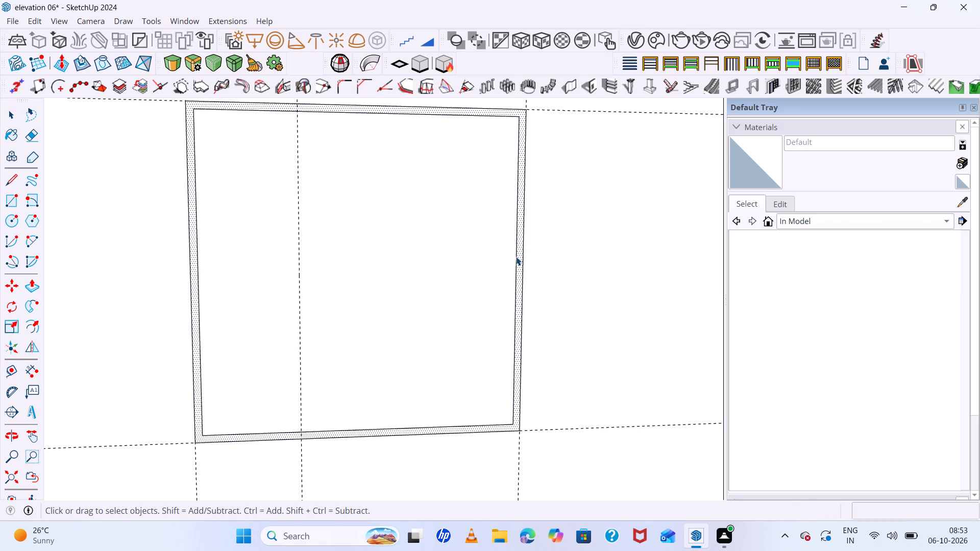
Place a vertical guide inward from the window frame's right inner edge, roughly mirroring the guide near the left edge.
key("t")
scroll(514, 254, "up", 1)
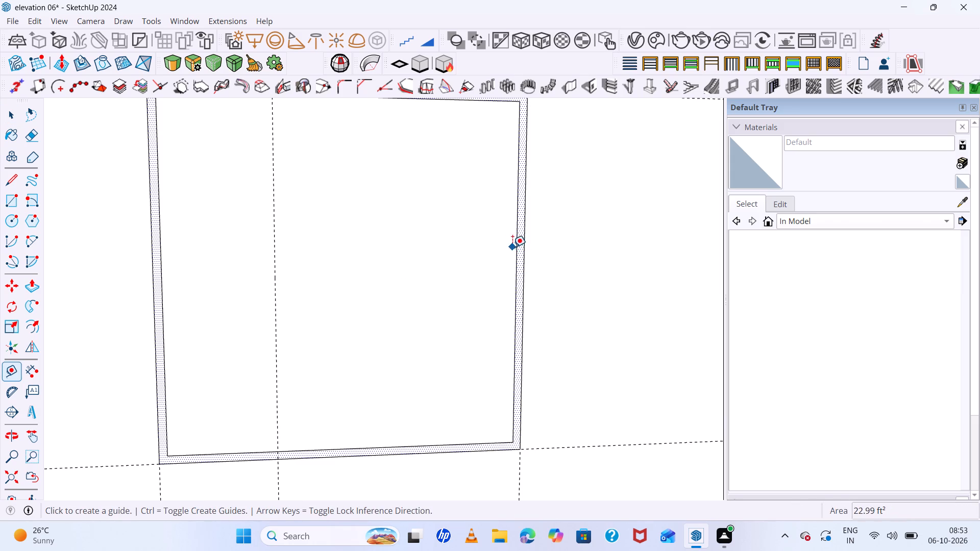
left_click(516, 241)
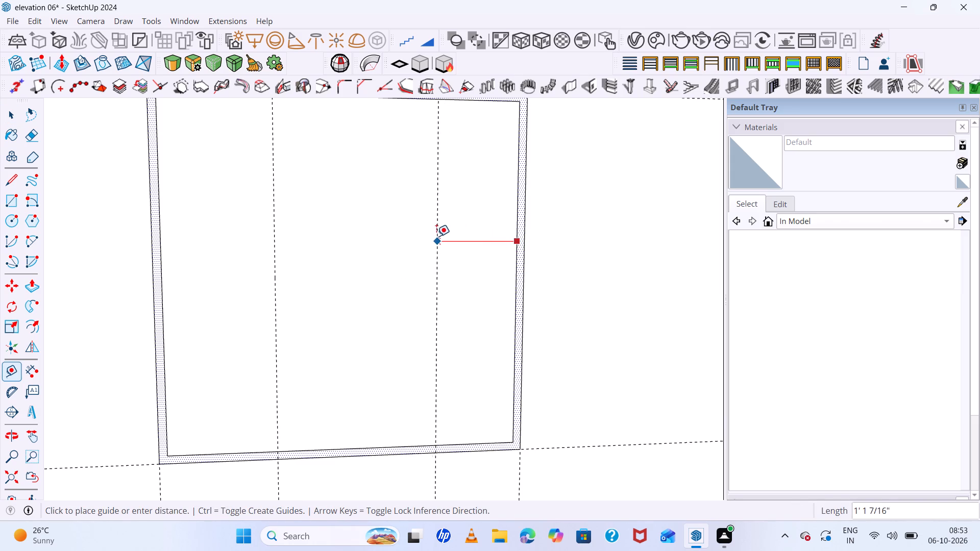
left_click(415, 239)
scroll(452, 228, "down", 6)
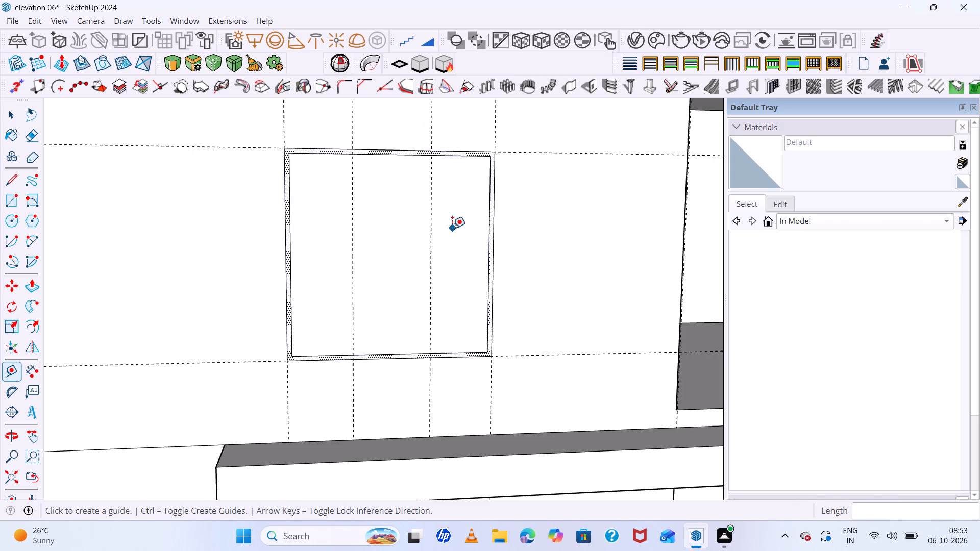
Place horizontal guides about 1' 4" below the window frame's top inner edge and about 1' 2" above its bottom inner edge.
left_click(390, 155)
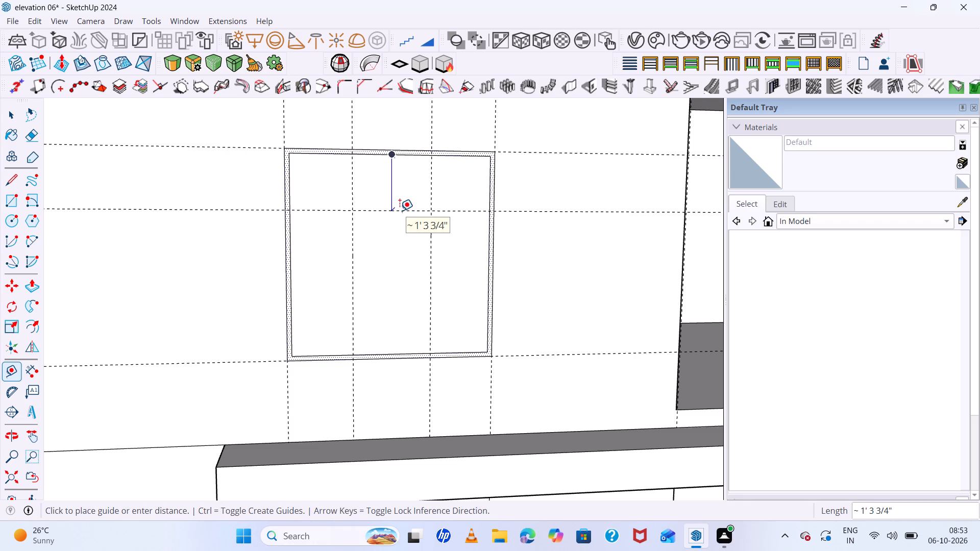
left_click(401, 212)
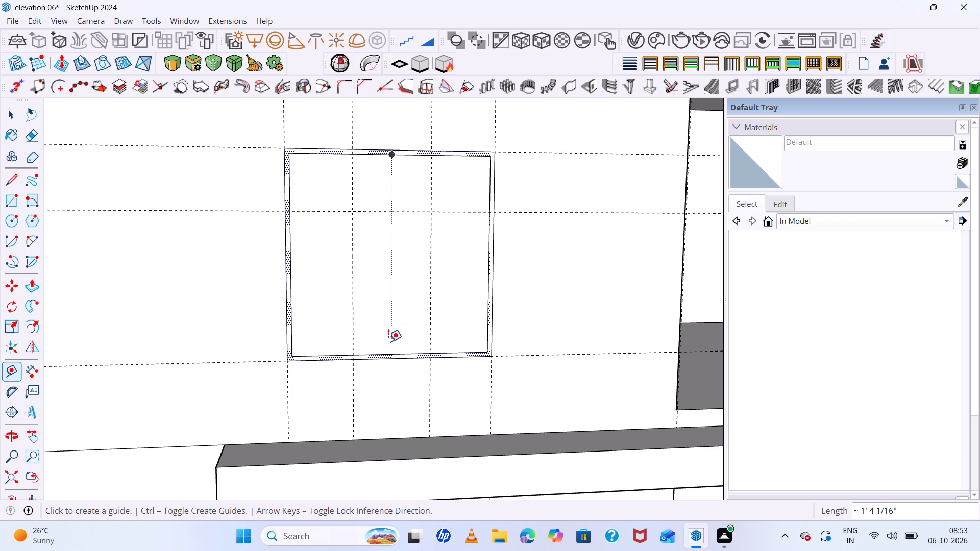
left_click(389, 354)
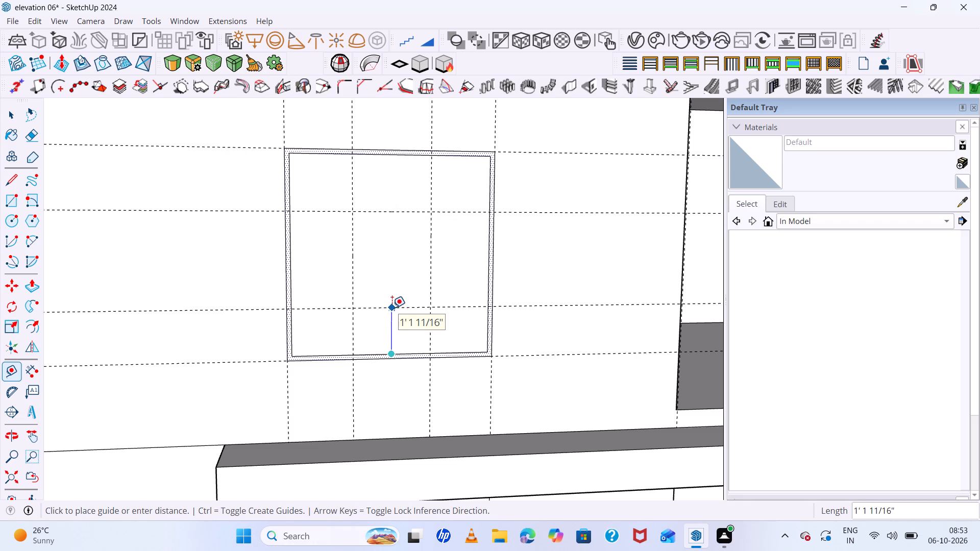
left_click(392, 308)
Draw two vertical lines along the vertical guides, from the window frame's top inner edge to its bottom inner edge.
scroll(367, 214, "down", 7)
middle_click_drag(390, 230, 404, 237)
middle_click(404, 237)
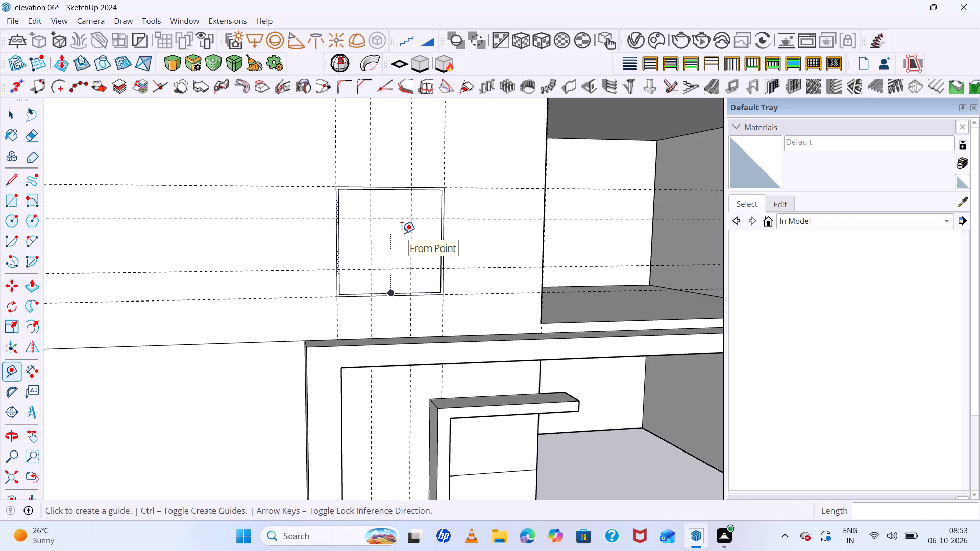
scroll(450, 192, "down", 6)
middle_click_drag(469, 210, 443, 225)
scroll(404, 217, "up", 3)
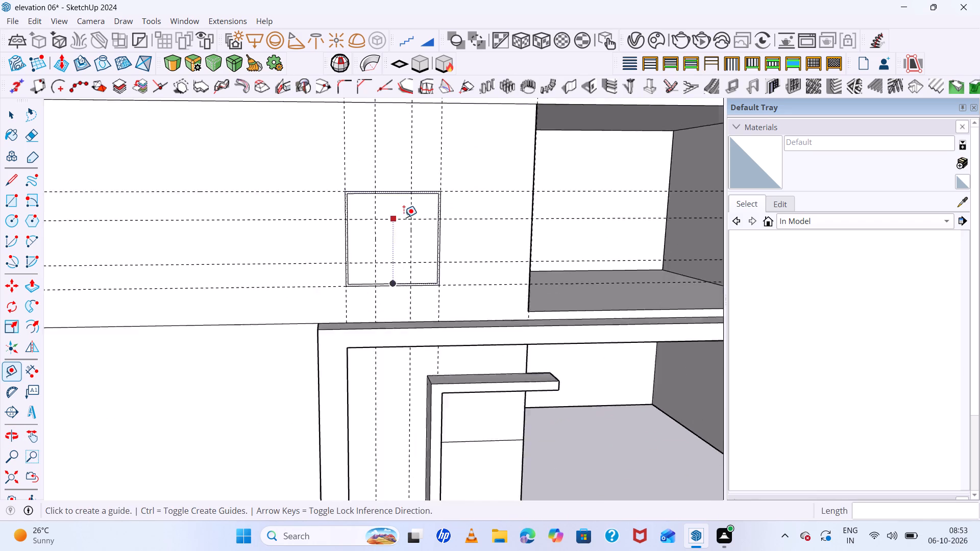
scroll(404, 217, "up", 6)
scroll(479, 223, "up", 1)
middle_click_drag(478, 221, 473, 182)
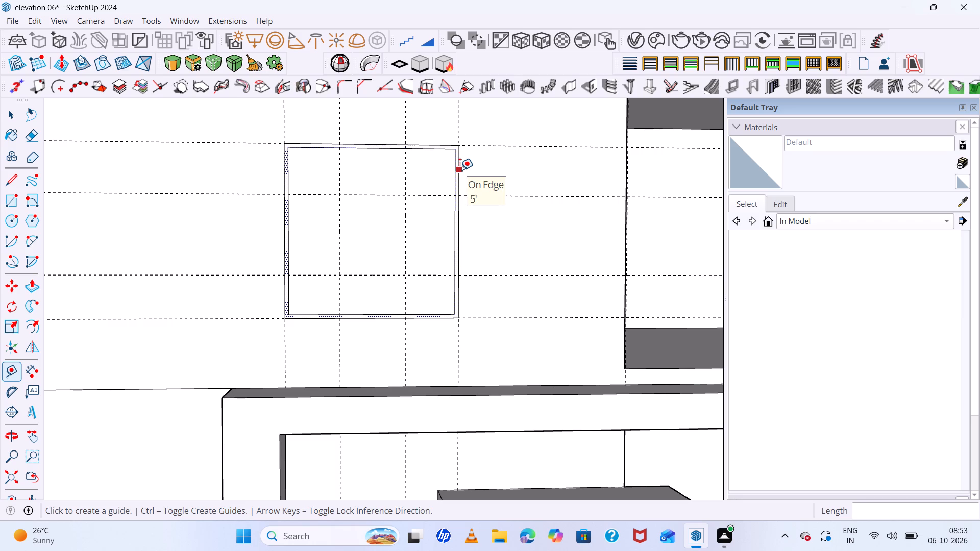
key("l")
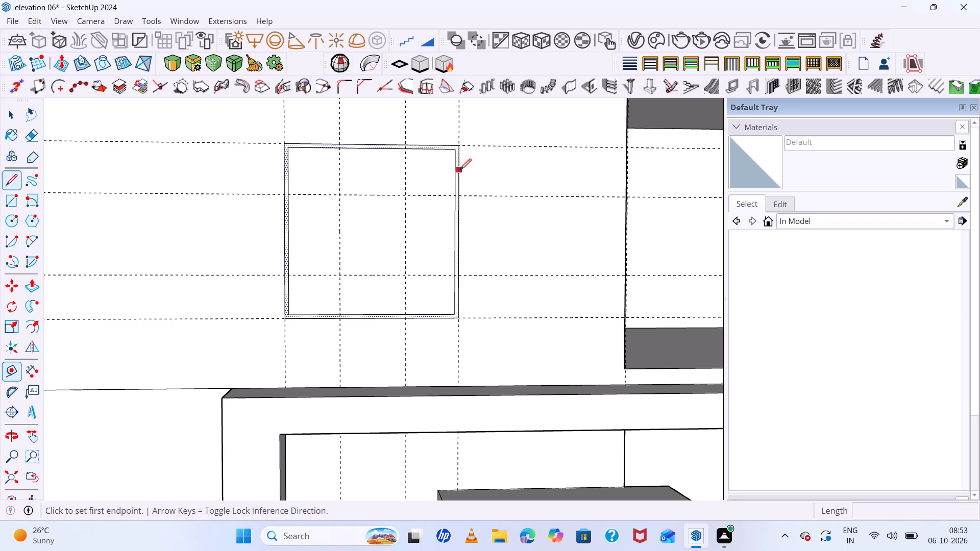
left_click(338, 149)
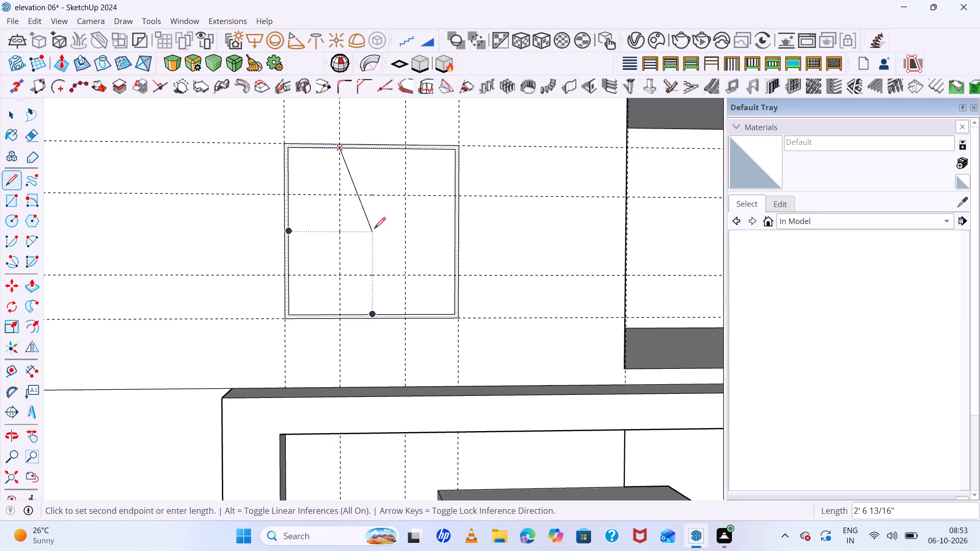
double_click(342, 313)
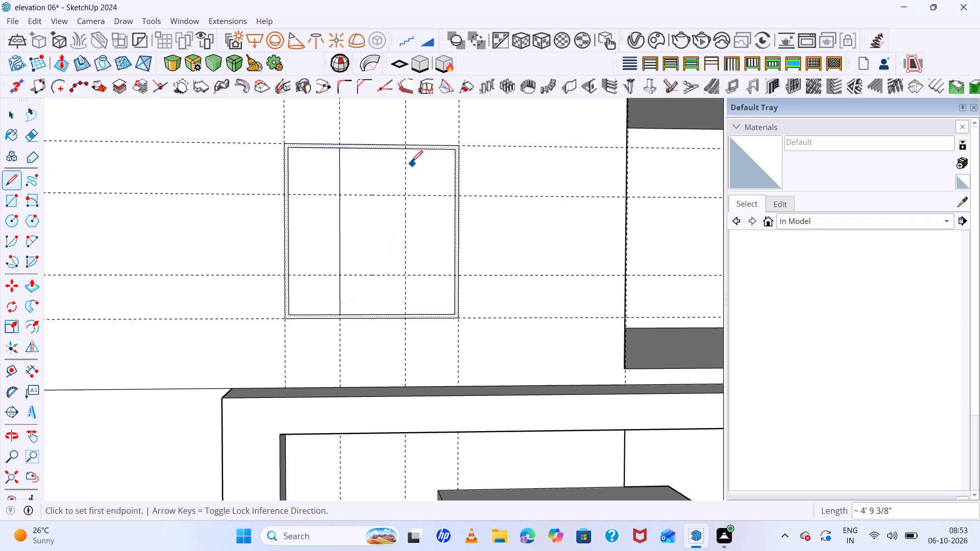
left_click(405, 151)
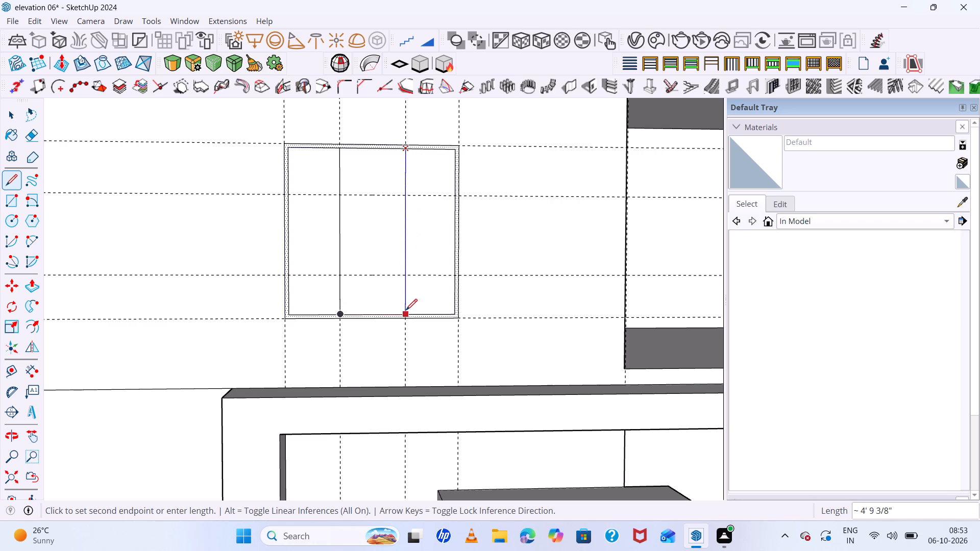
left_click(405, 316)
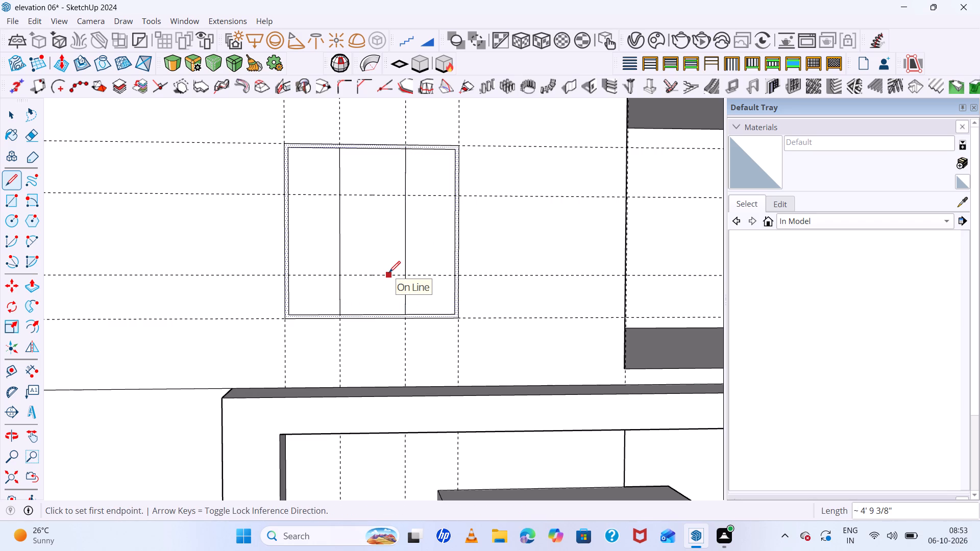
key("Escape")
Draw two horizontal lines along the horizontal guides, between the window frame's left and right inner edges.
scroll(289, 195, "up", 6)
double_click(285, 196)
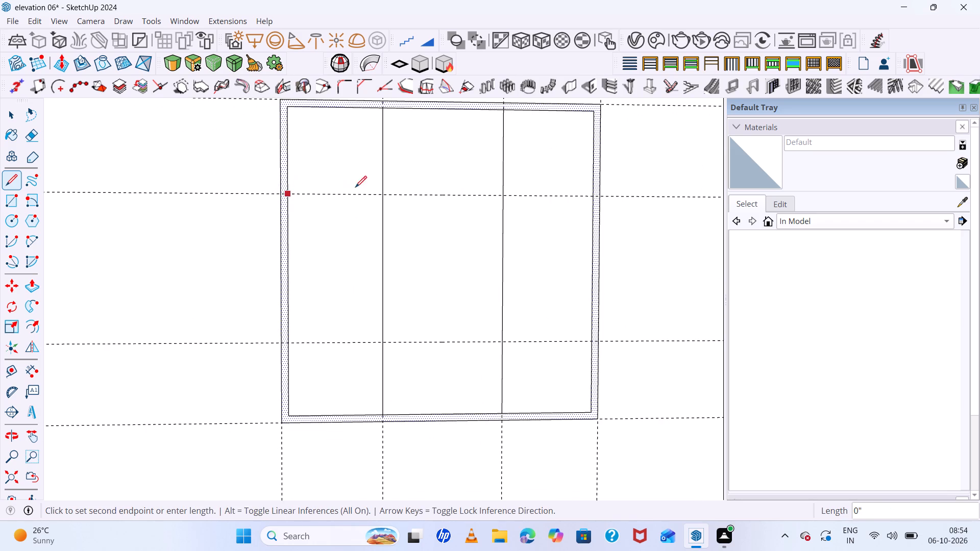
left_click(592, 195)
scroll(460, 103, "down", 6)
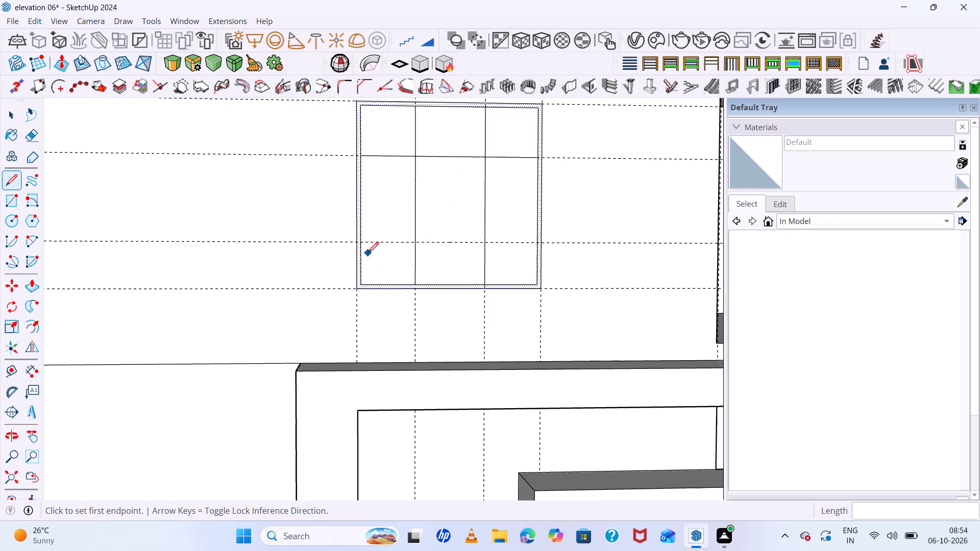
left_click(363, 242)
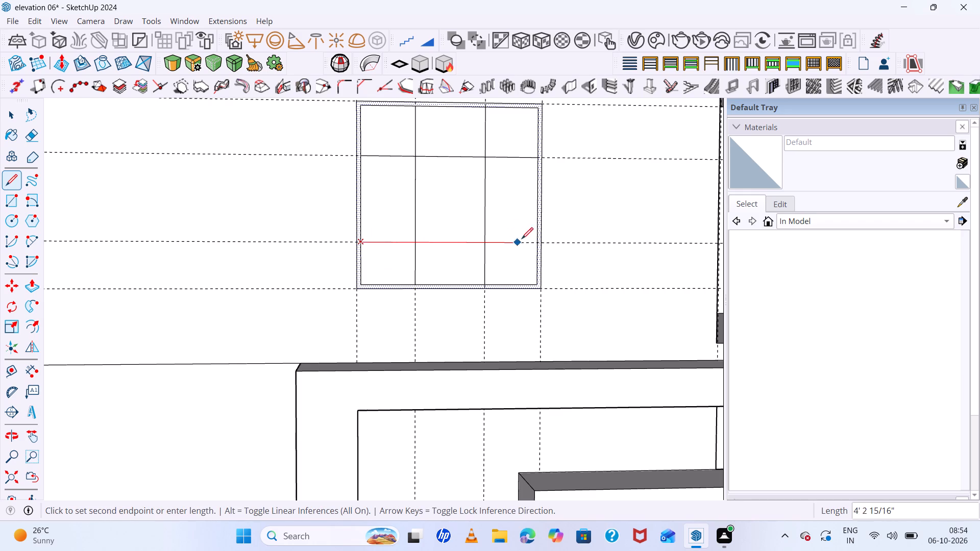
left_click(537, 244)
scroll(462, 189, "down", 4)
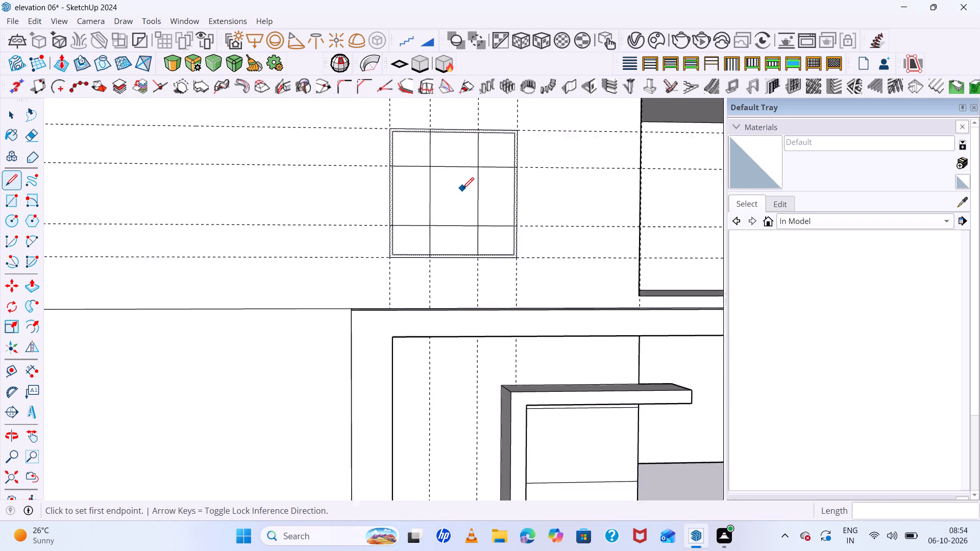
scroll(462, 189, "down", 2)
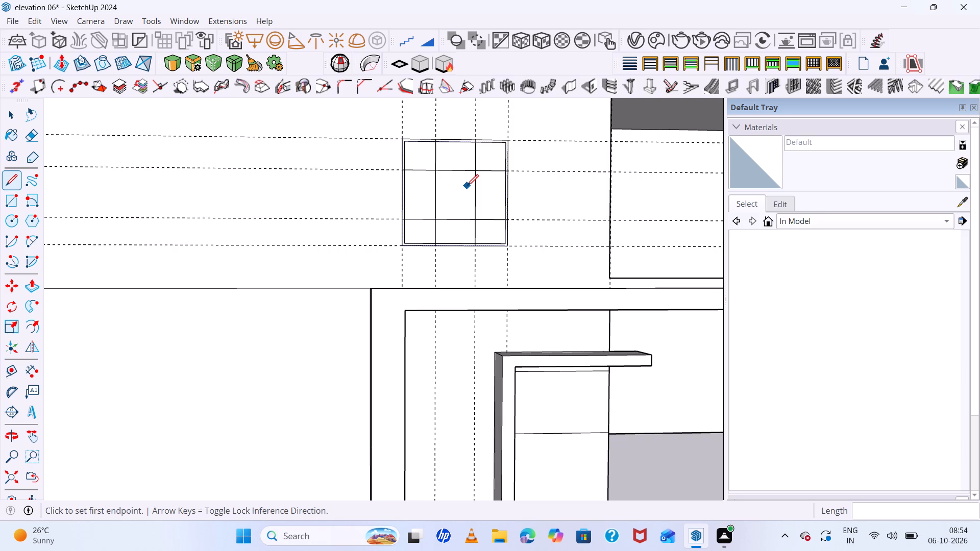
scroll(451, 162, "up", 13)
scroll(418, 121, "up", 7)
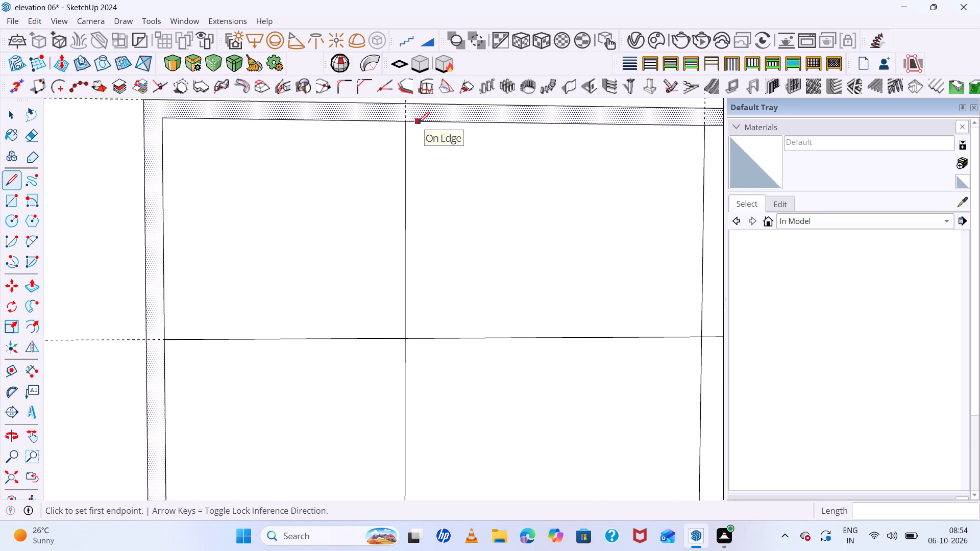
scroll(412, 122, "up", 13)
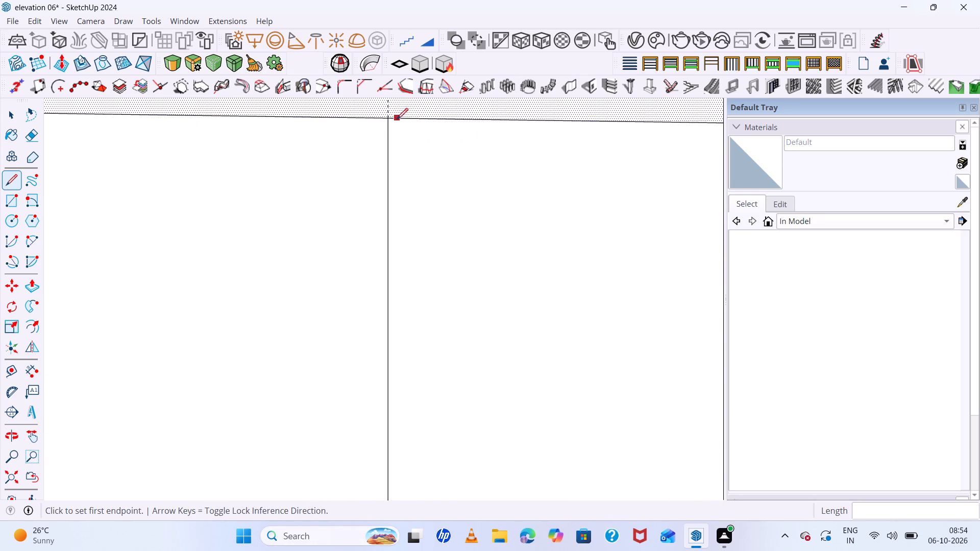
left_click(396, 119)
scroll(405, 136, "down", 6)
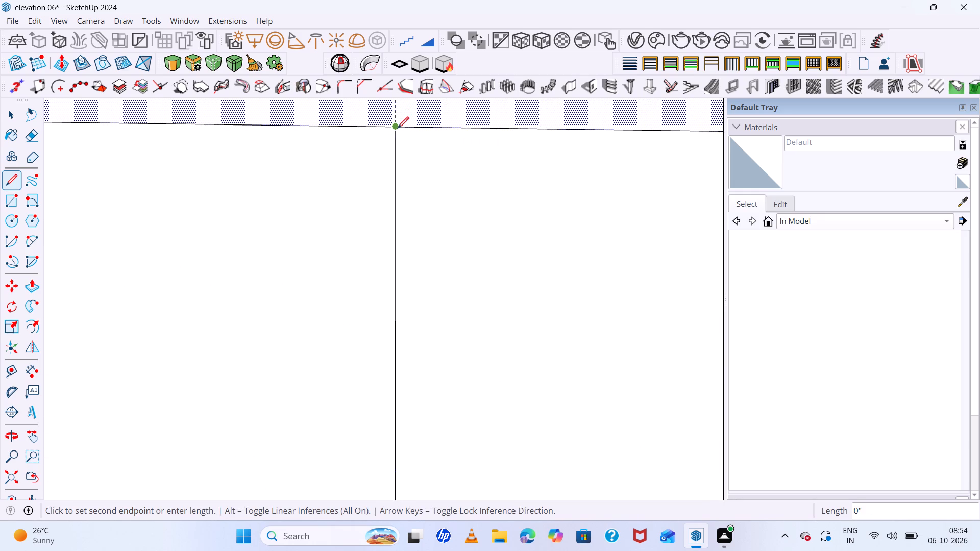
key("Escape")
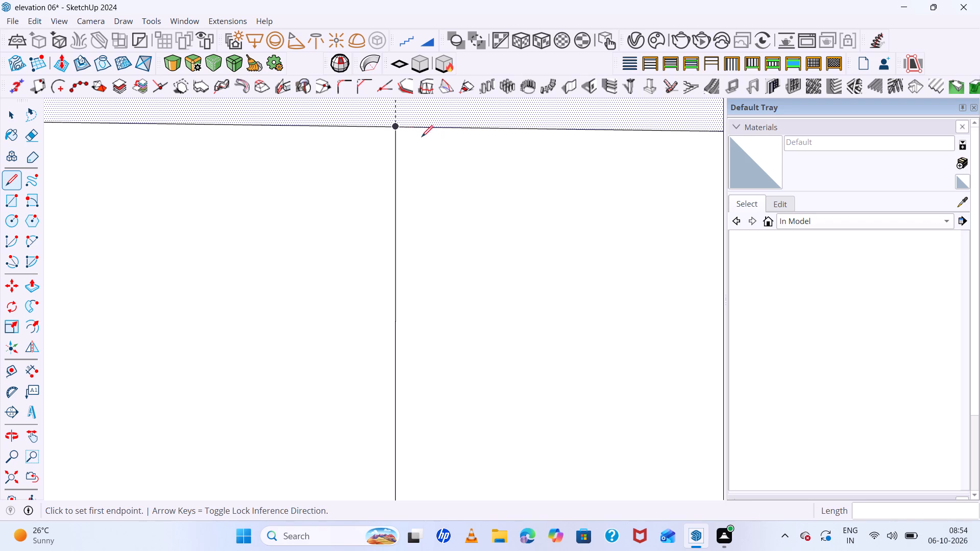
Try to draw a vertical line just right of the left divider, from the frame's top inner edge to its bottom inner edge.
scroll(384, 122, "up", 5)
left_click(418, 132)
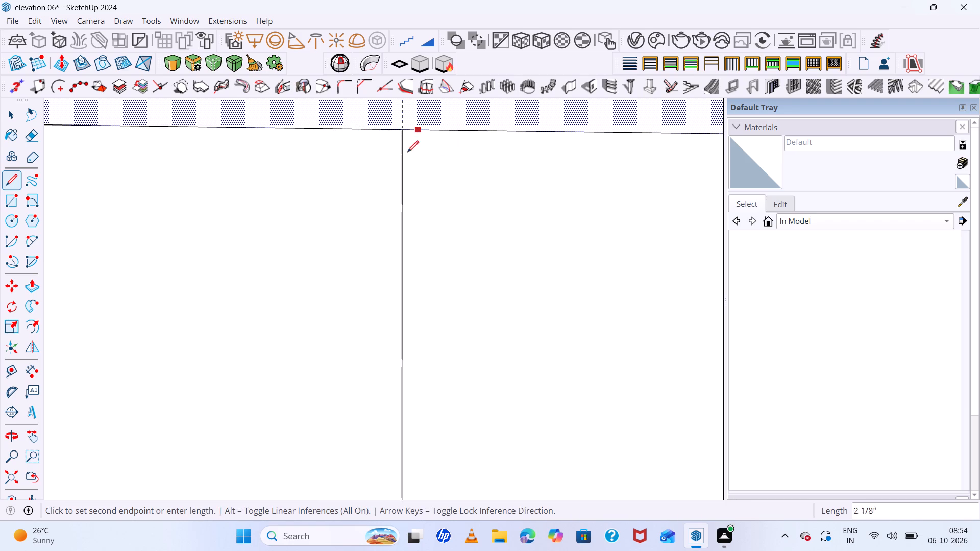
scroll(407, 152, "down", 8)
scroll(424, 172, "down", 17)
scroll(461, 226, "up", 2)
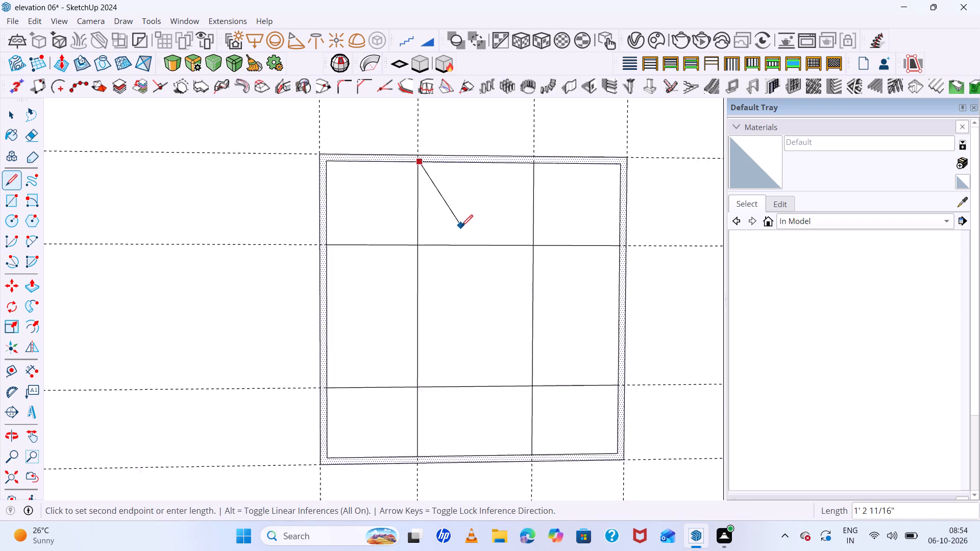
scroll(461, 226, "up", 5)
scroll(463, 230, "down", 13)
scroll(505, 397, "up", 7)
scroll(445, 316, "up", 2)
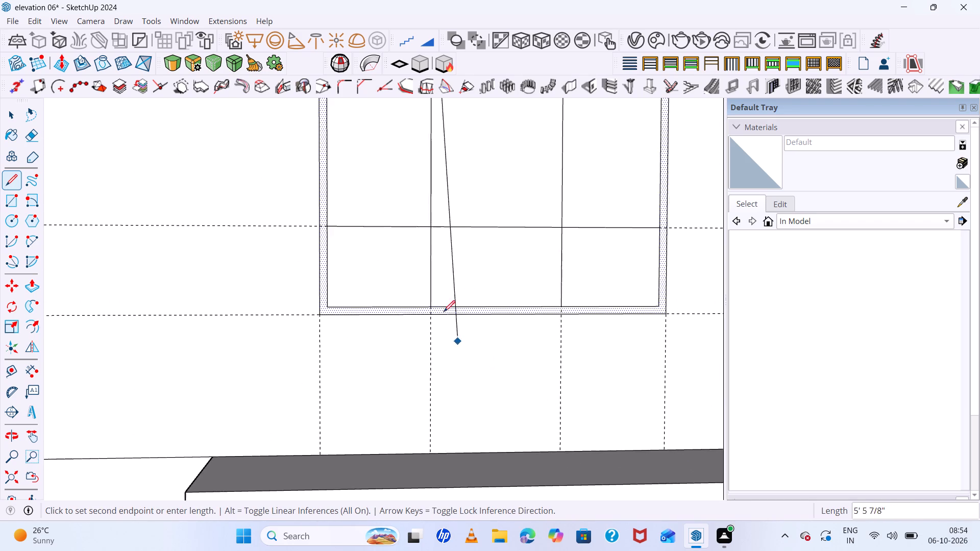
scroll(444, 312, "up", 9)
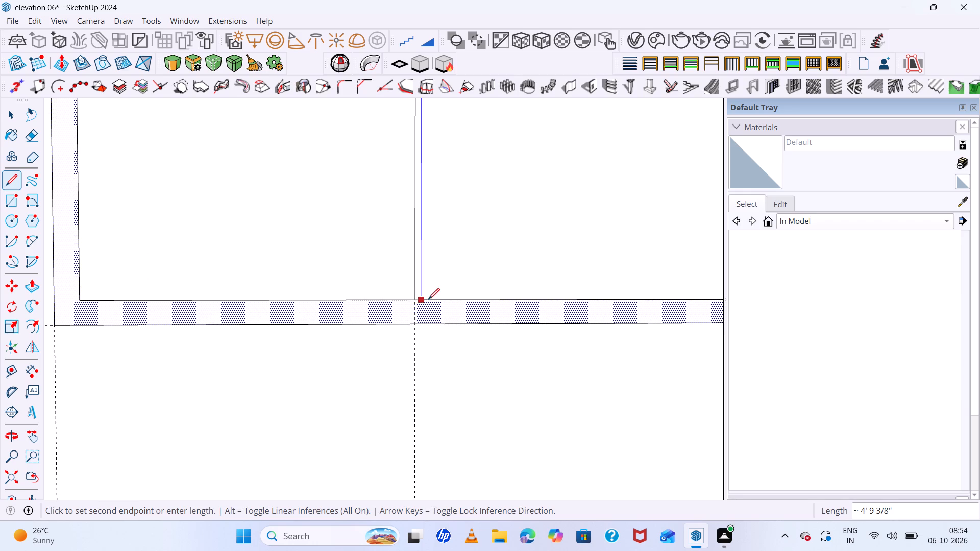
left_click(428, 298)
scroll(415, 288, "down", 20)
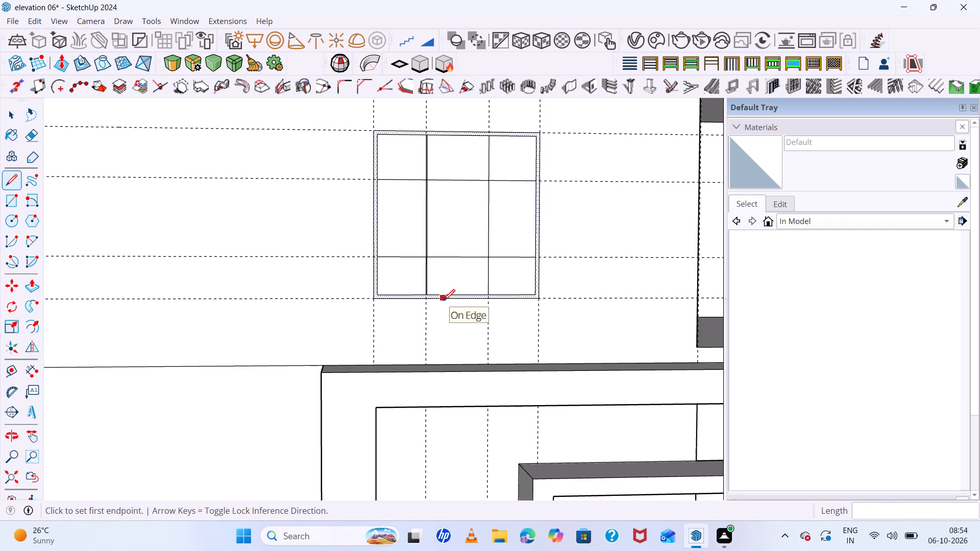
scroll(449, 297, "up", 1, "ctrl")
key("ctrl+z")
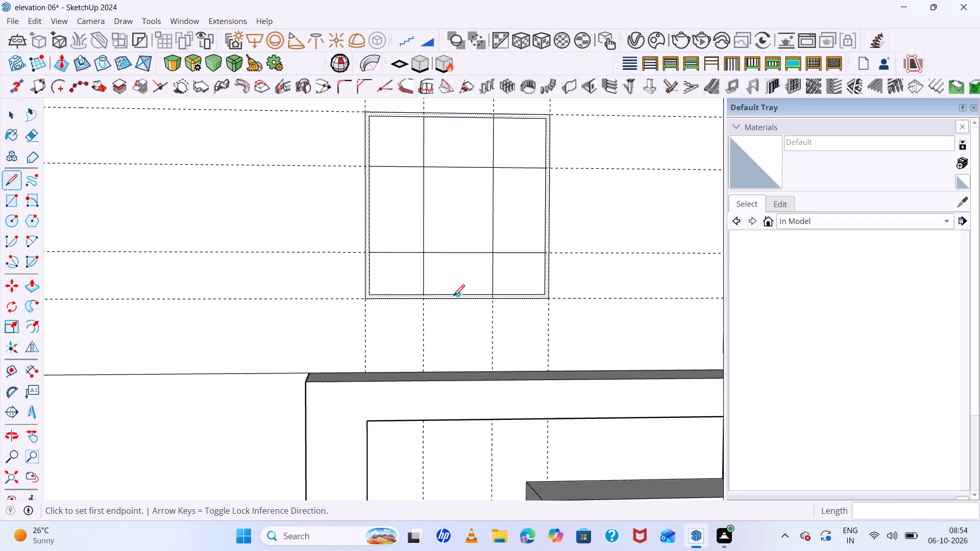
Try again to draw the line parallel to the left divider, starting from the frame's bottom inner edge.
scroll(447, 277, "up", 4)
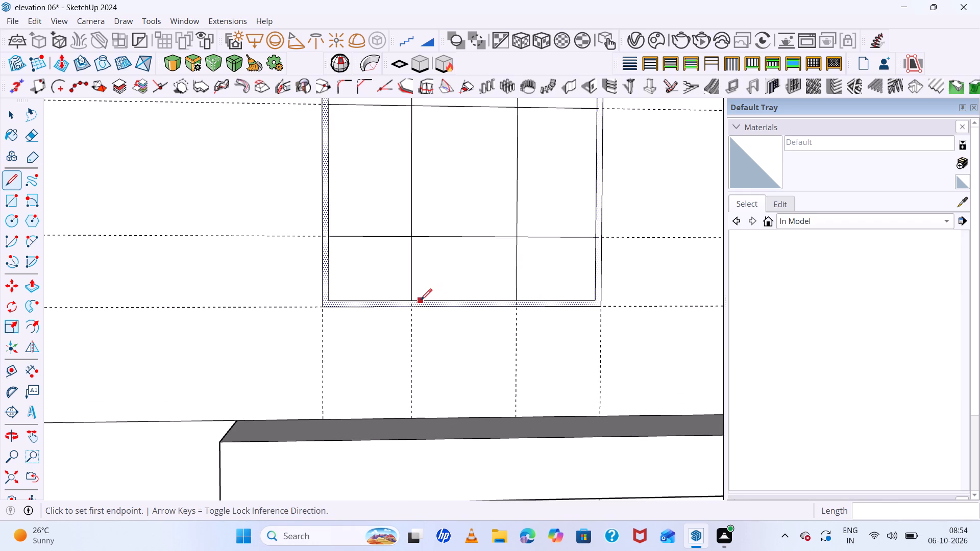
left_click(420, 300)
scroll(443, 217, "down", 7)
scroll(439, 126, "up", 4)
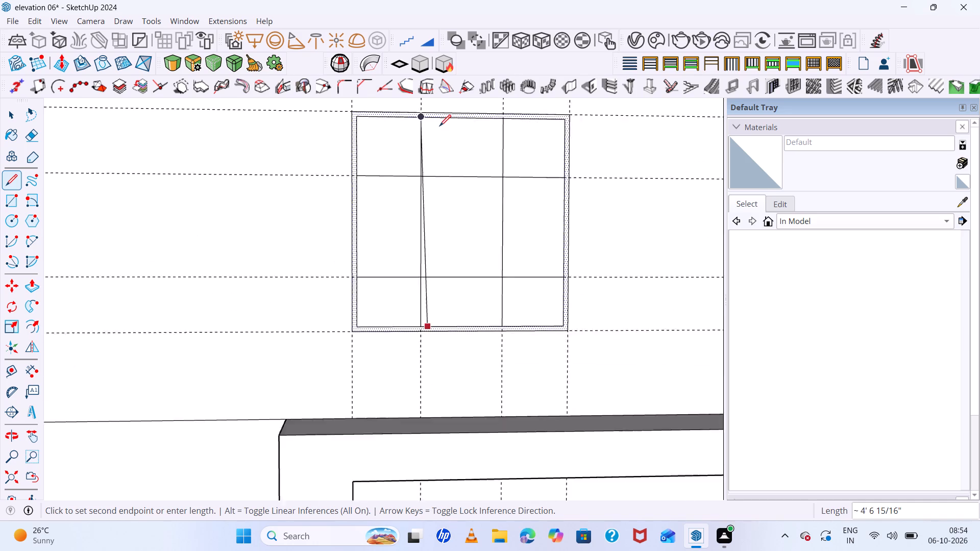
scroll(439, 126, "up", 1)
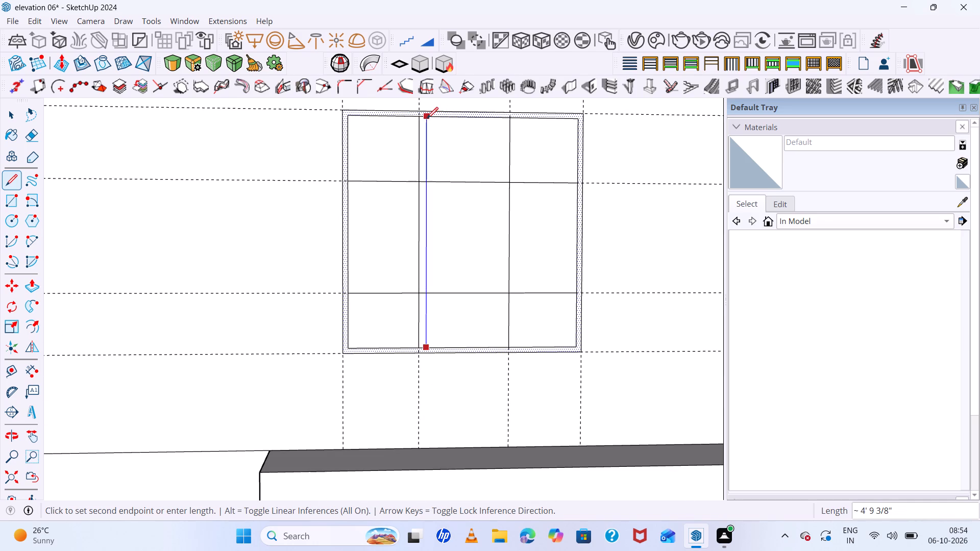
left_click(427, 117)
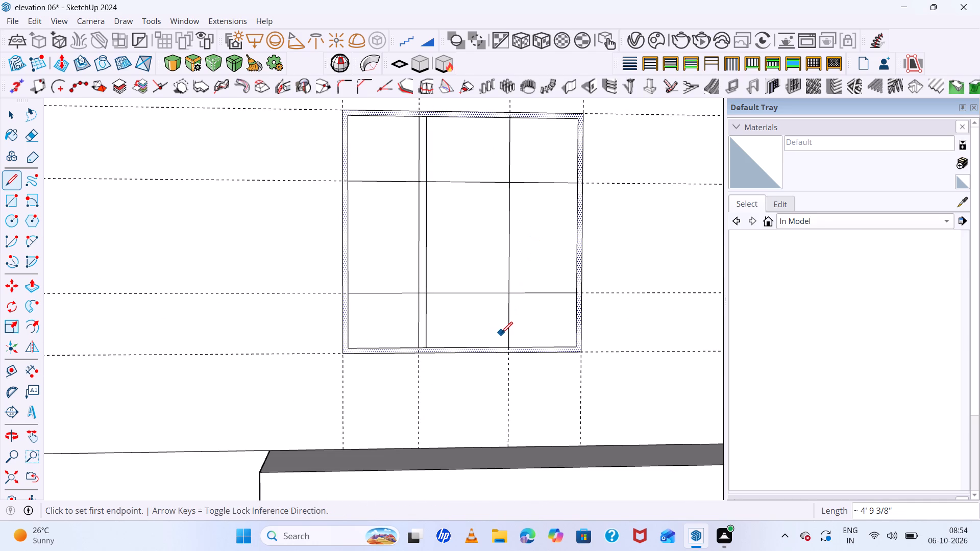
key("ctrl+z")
Draw a vertical line about 4' 9" long close beside the left divider's right side, from the frame's bottom inner edge to its top inner edge.
scroll(424, 347, "up", 6)
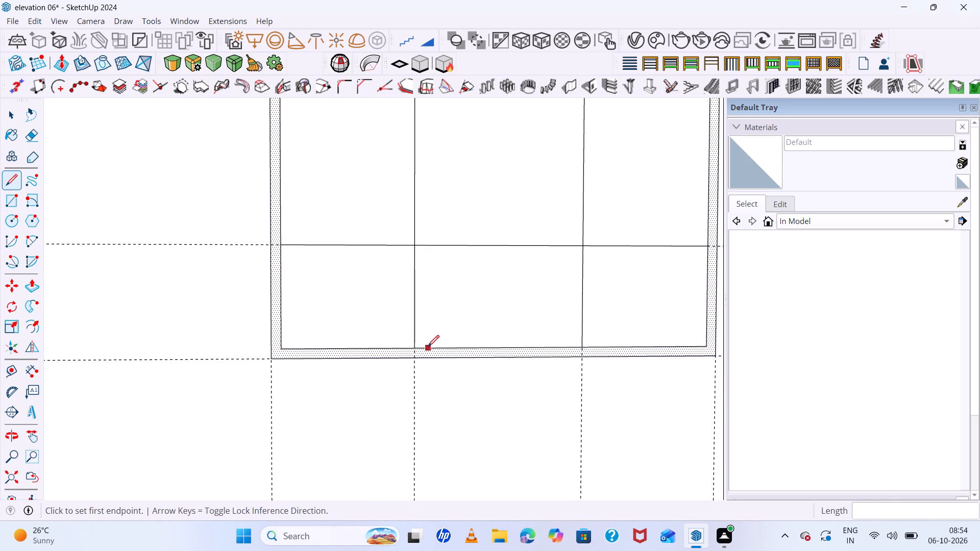
double_click(423, 349)
scroll(452, 203, "down", 10)
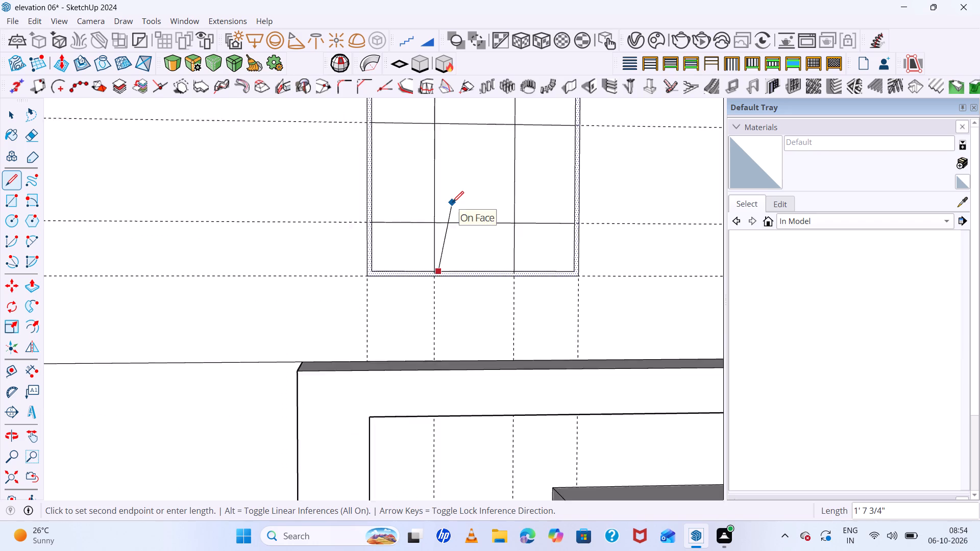
scroll(452, 203, "down", 1)
scroll(458, 133, "down", 6)
scroll(454, 116, "up", 5)
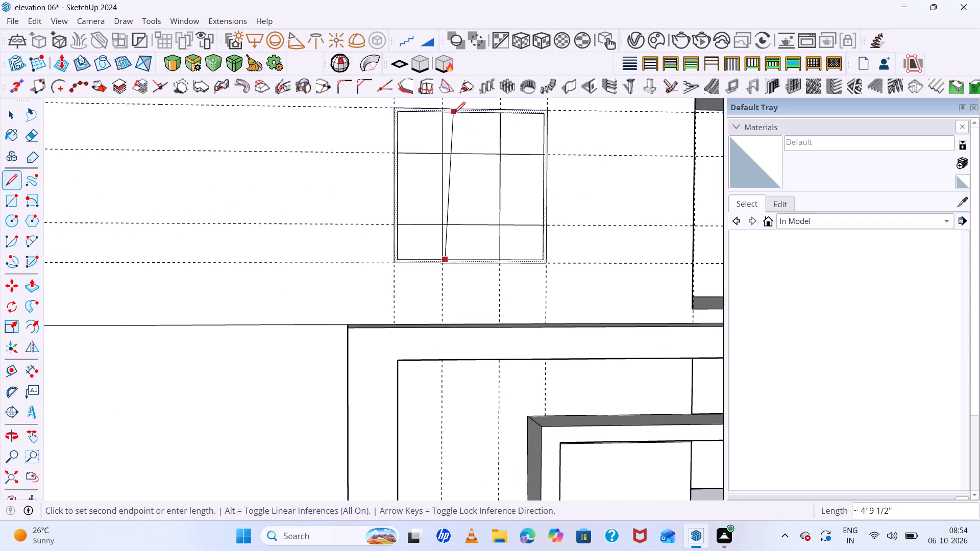
scroll(452, 113, "up", 5)
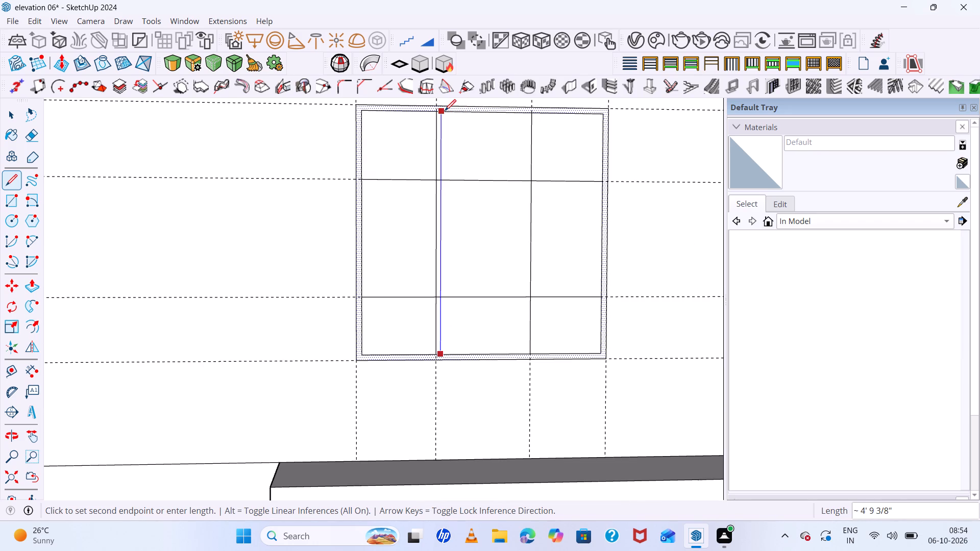
left_click(445, 111)
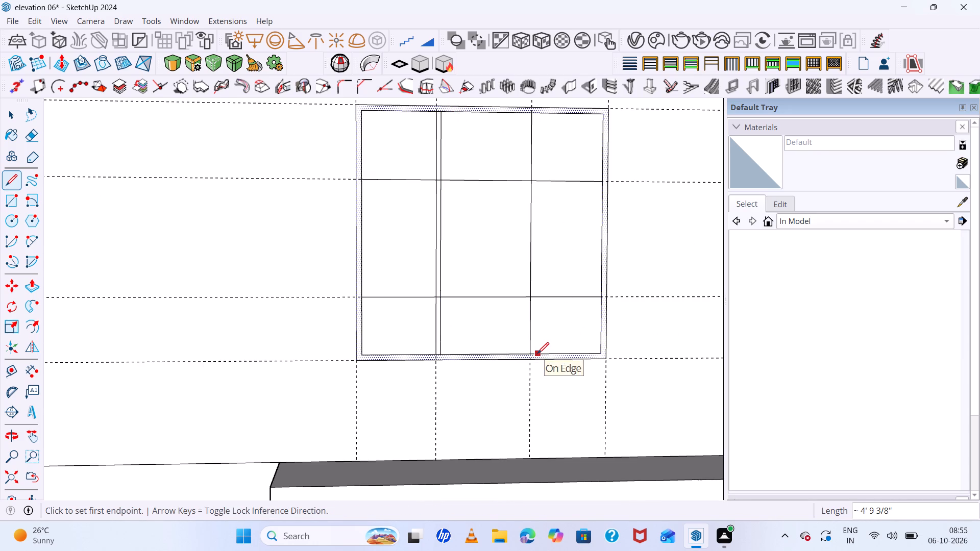
Draw a vertical line about 4' 9" long just right of the right divider, between the frame's bottom and top inner edges.
scroll(538, 354, "up", 6)
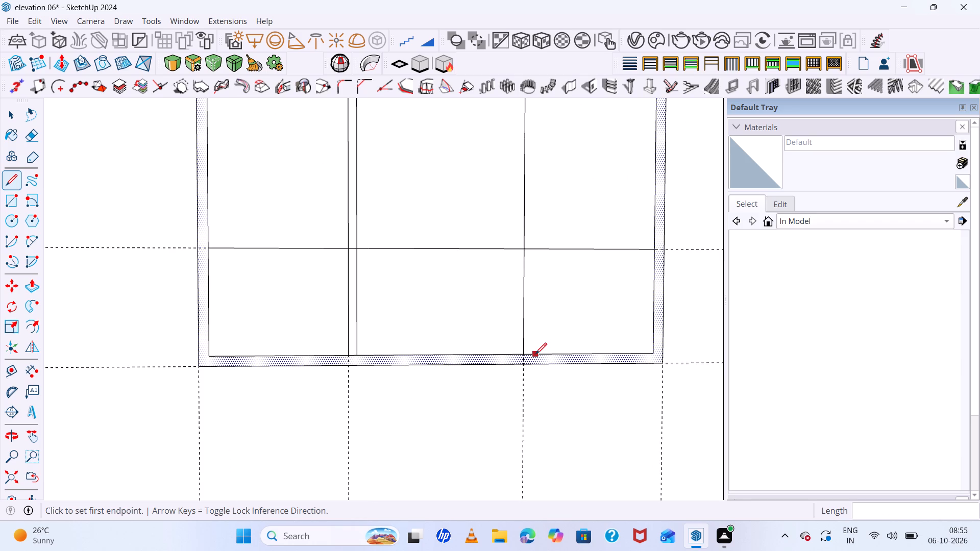
left_click(532, 355)
scroll(569, 249, "down", 7)
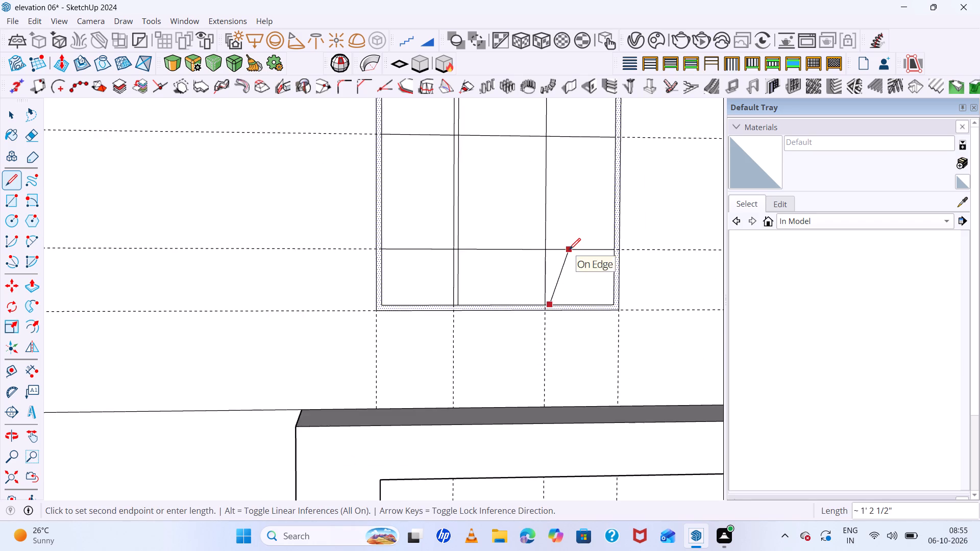
scroll(569, 249, "down", 5)
scroll(561, 138, "up", 5)
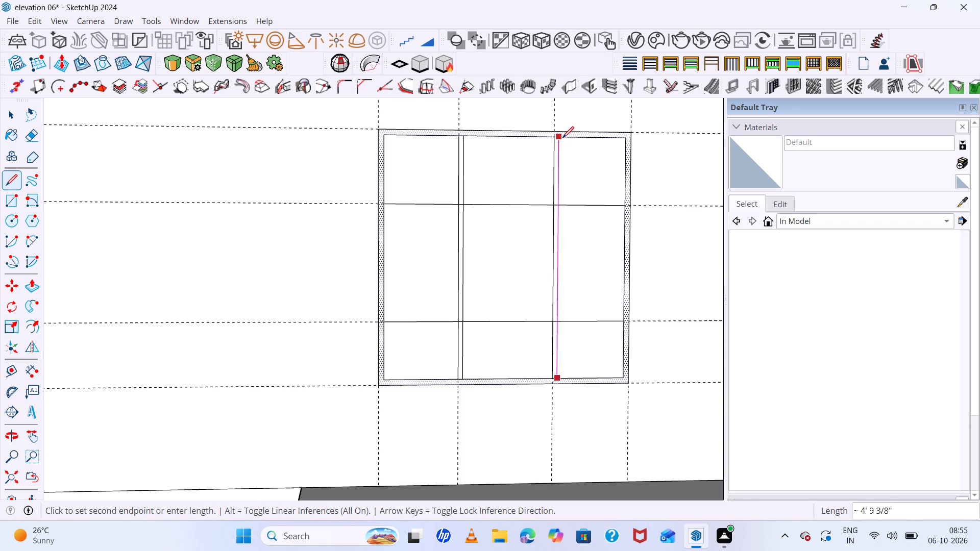
scroll(562, 138, "up", 4)
left_click(562, 138)
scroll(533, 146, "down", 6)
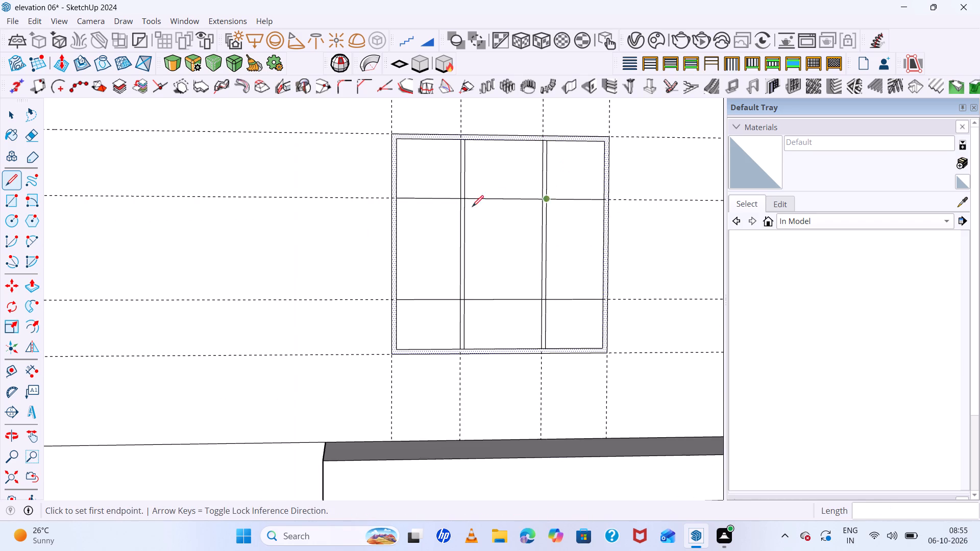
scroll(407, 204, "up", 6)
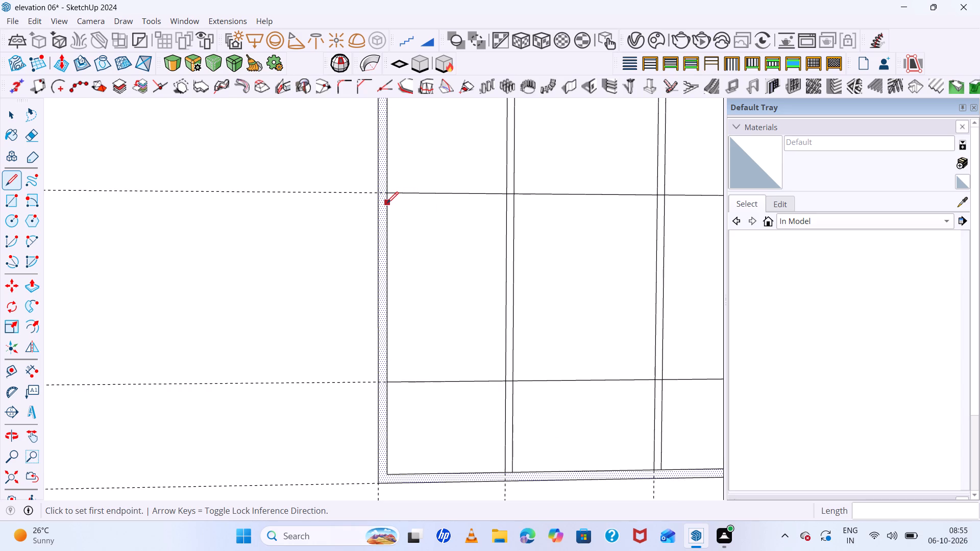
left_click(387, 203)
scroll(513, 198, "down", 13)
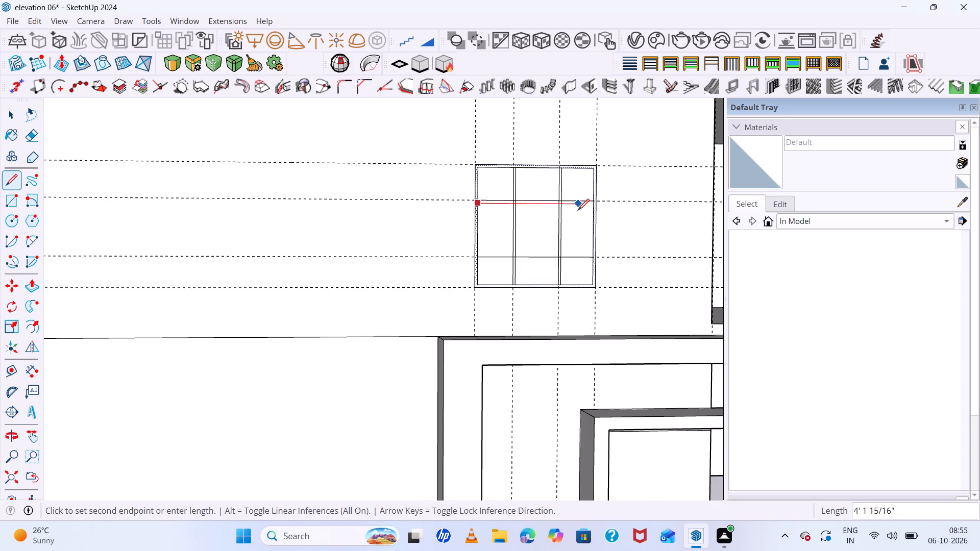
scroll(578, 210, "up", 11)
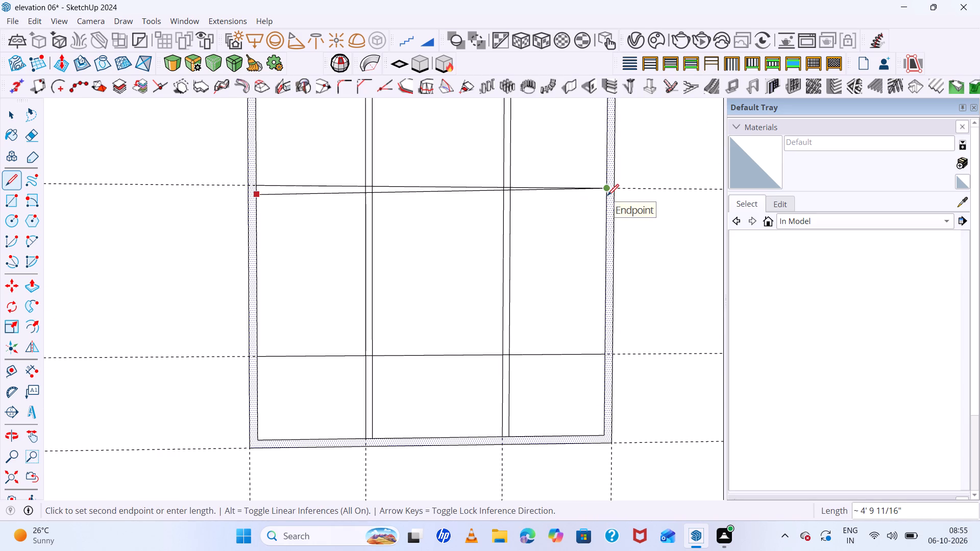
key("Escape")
Draw a horizontal line about 4' 10" long just below the upper divider, from the frame's left inner edge to its right inner edge.
scroll(253, 191, "up", 5)
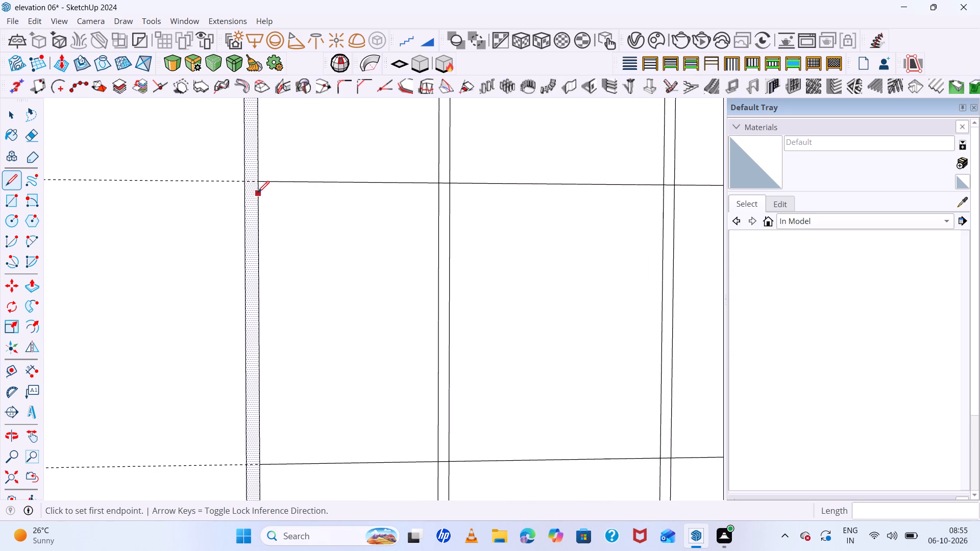
left_click(258, 192)
scroll(447, 206, "down", 12)
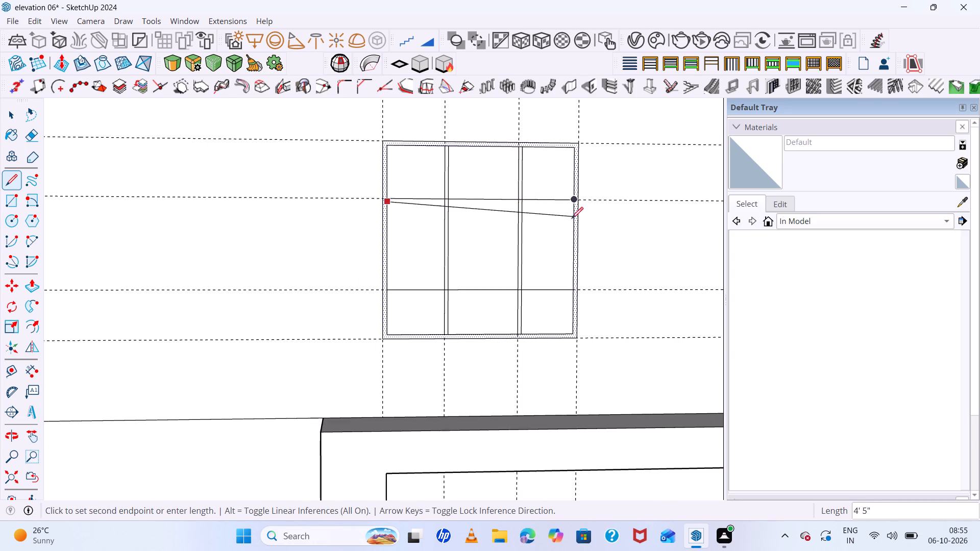
scroll(573, 218, "up", 6)
left_click(572, 194)
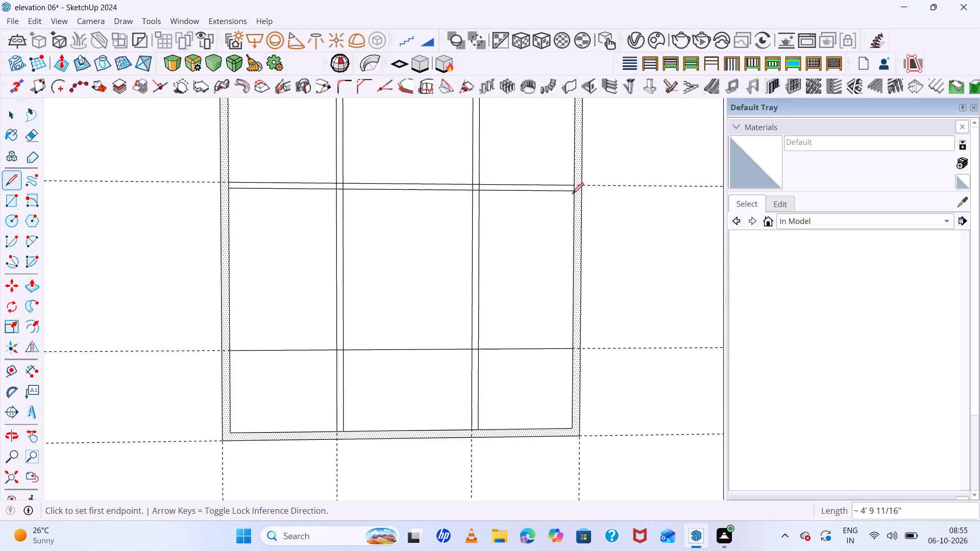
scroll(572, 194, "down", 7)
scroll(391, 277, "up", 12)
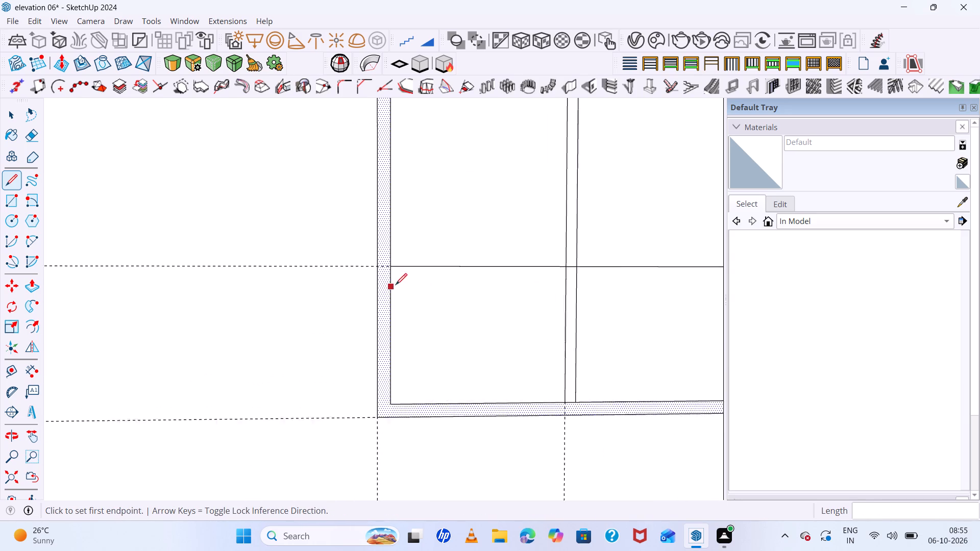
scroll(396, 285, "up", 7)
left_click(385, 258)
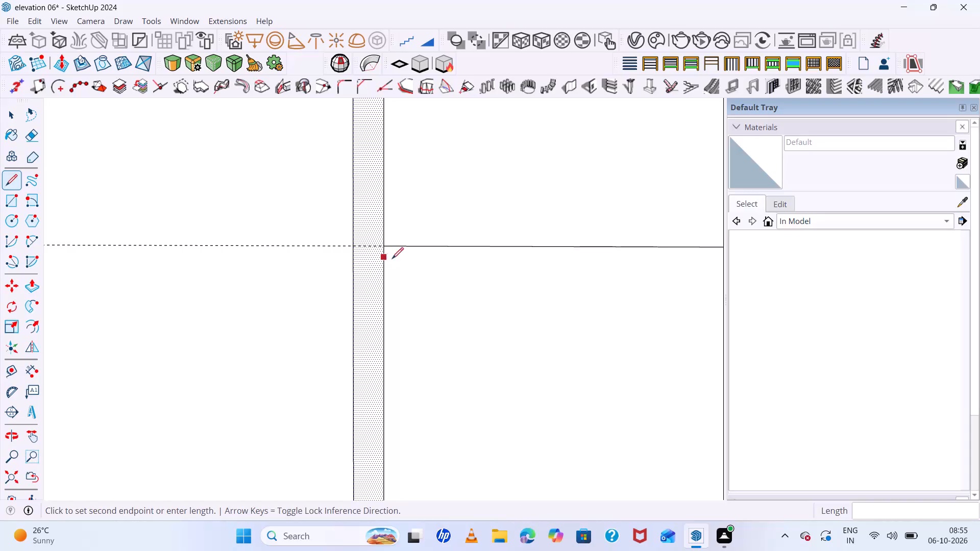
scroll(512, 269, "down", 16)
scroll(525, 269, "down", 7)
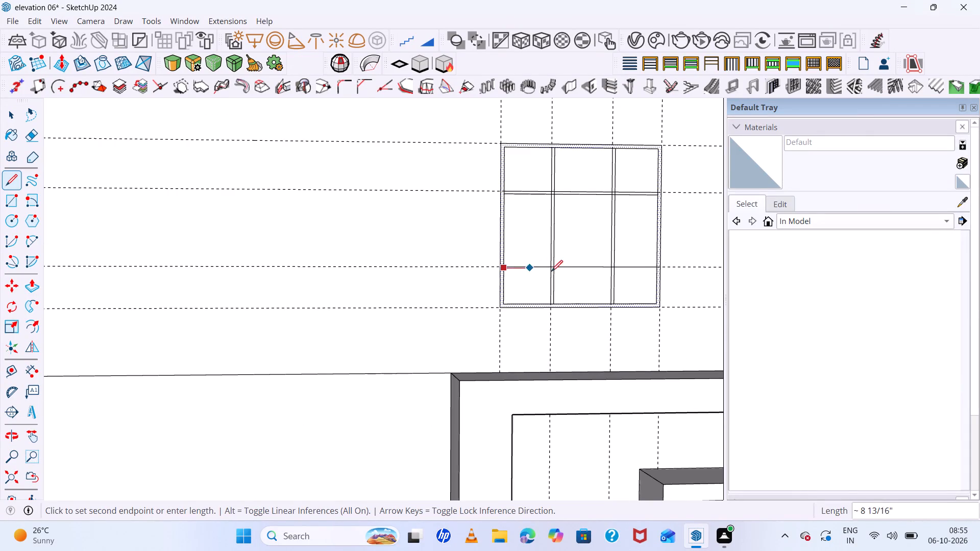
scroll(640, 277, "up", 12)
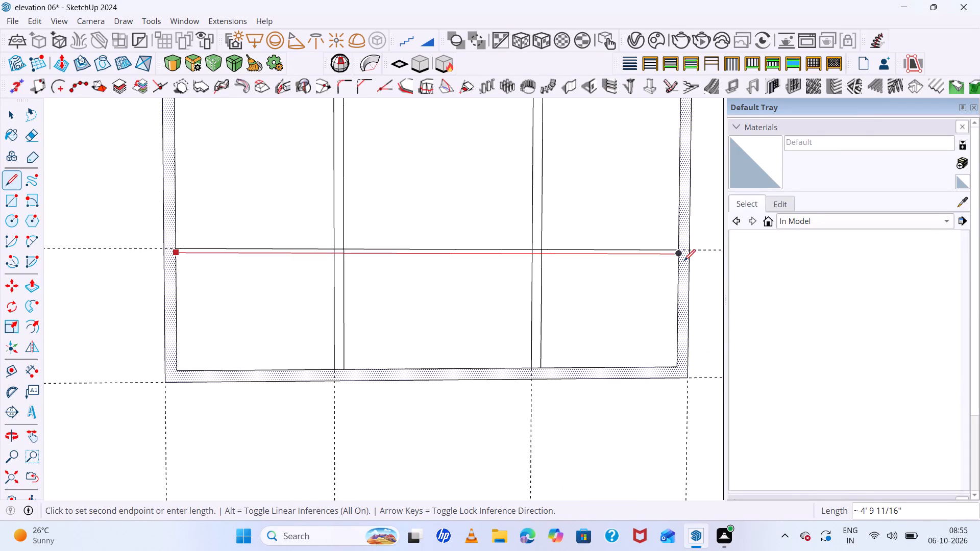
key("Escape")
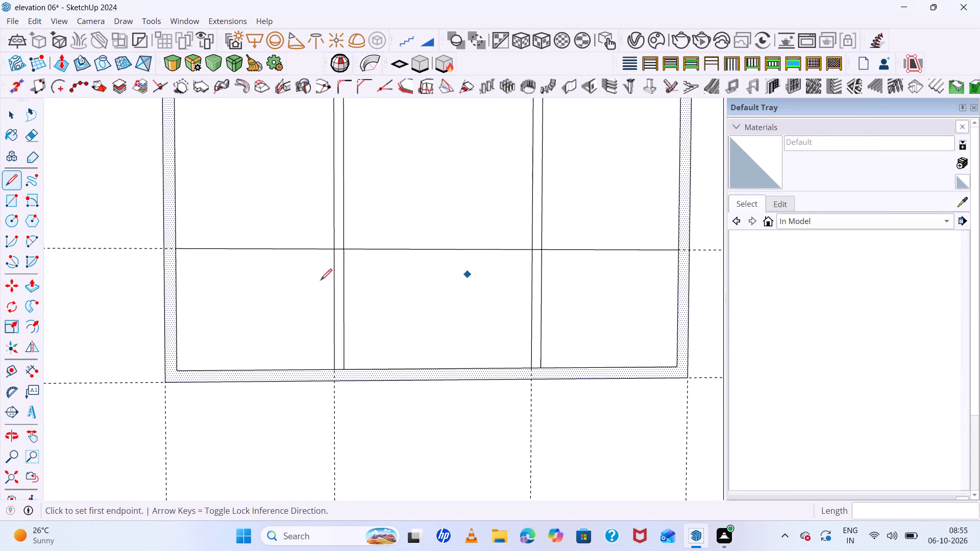
Draw a horizontal line about 4' 10" long just below the lower divider, from the frame's left inner edge to its right inner edge.
left_click(178, 258)
scroll(452, 261, "down", 6)
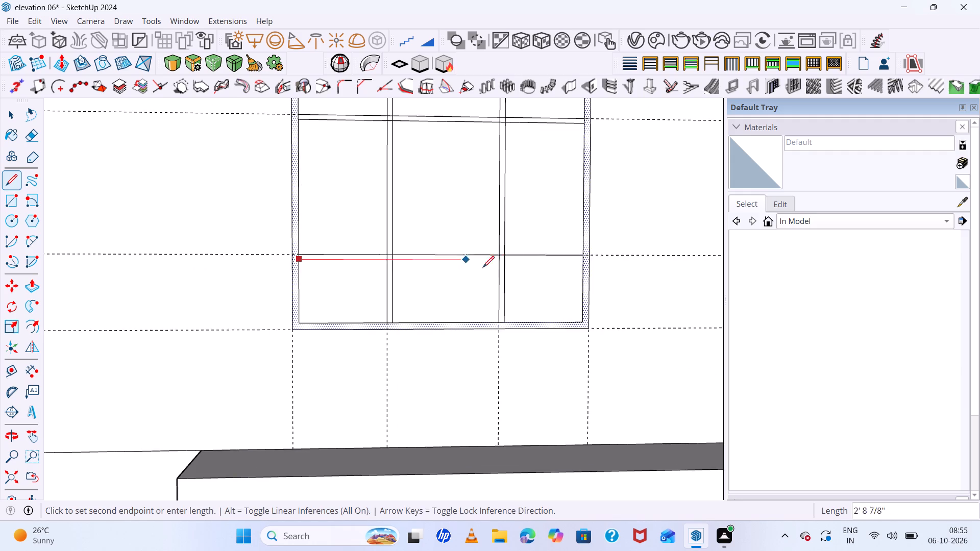
scroll(584, 263, "up", 4)
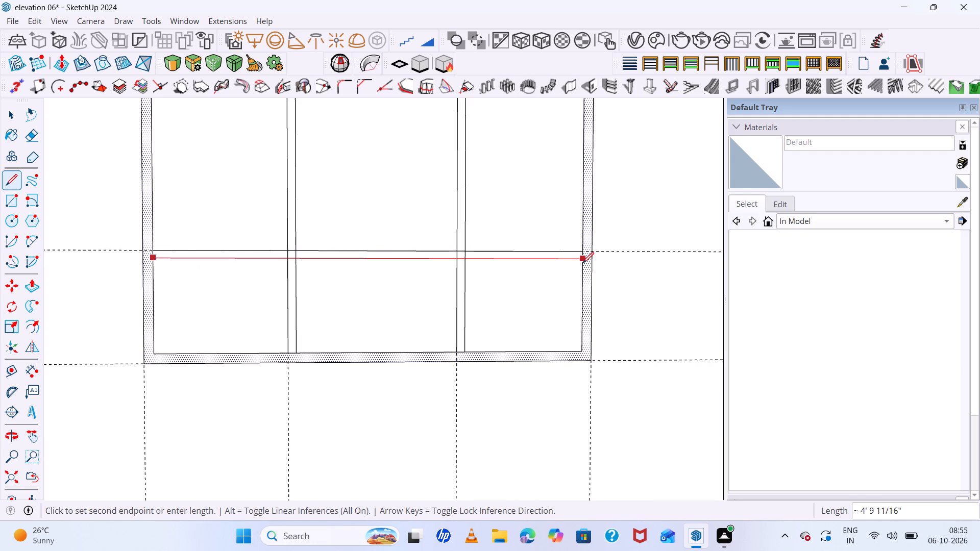
left_click(582, 263)
key("space")
Examine the front window's doubled divider lines and their crossings from several angles.
scroll(505, 255, "down", 14)
middle_click_drag(526, 258, 548, 300)
scroll(501, 243, "up", 8)
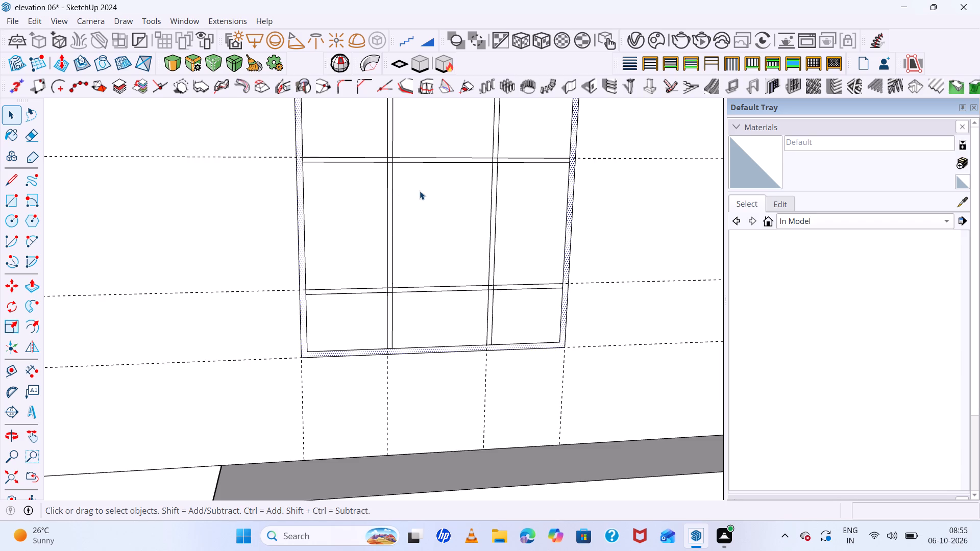
scroll(424, 191, "down", 4)
middle_click_drag(456, 197, 454, 230)
scroll(408, 167, "up", 10)
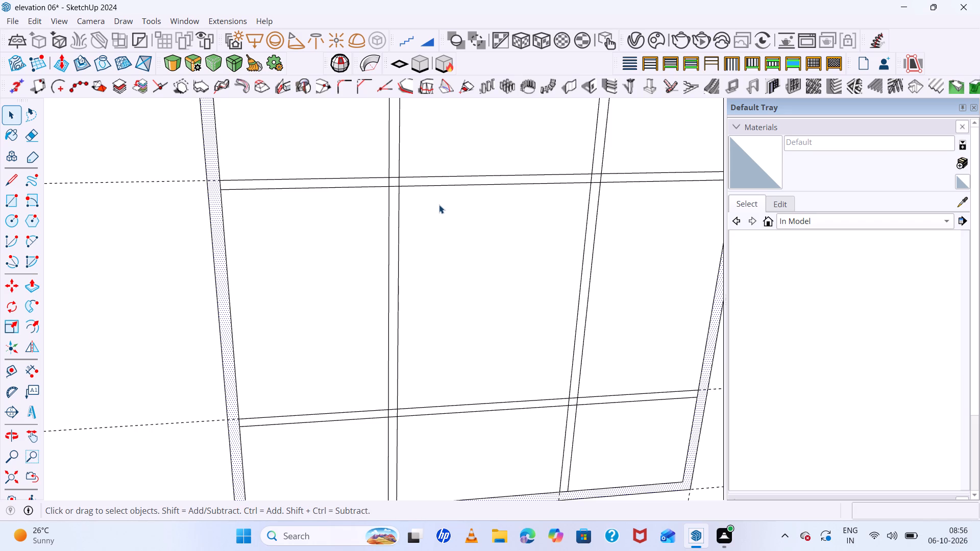
scroll(410, 166, "up", 1)
scroll(406, 160, "down", 14)
scroll(503, 199, "down", 1)
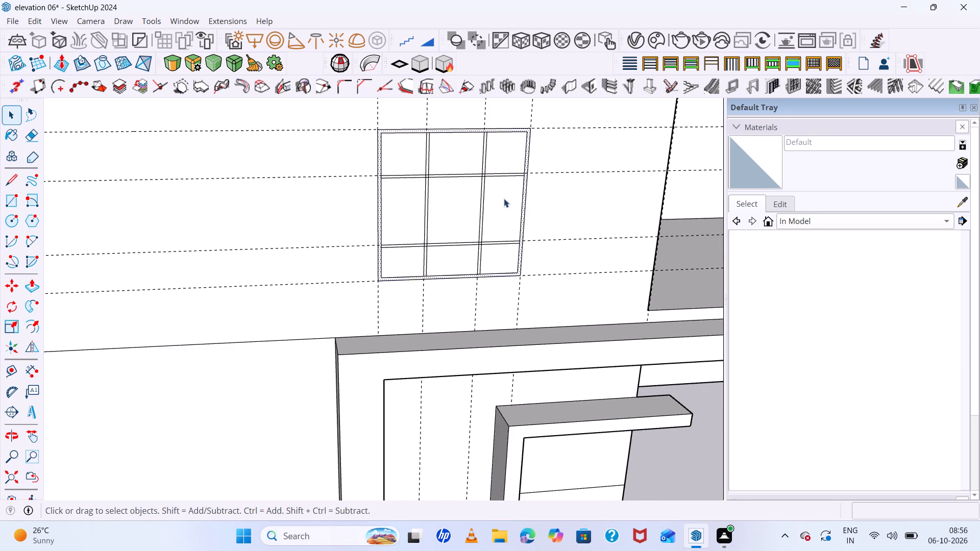
middle_click_drag(504, 198, 388, 211)
scroll(448, 202, "up", 1)
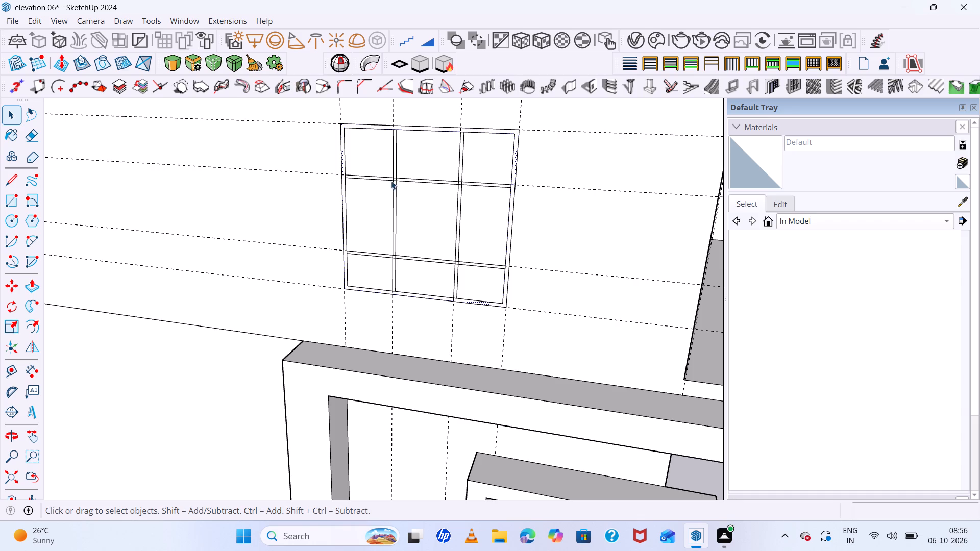
scroll(390, 181, "up", 8)
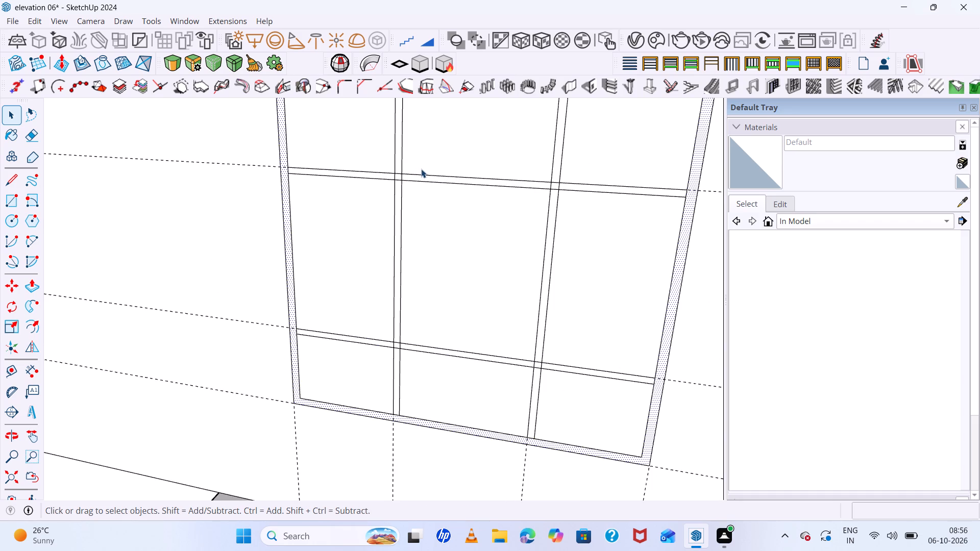
Delete all construction guides from the model.
key("e")
scroll(400, 150, "up", 10)
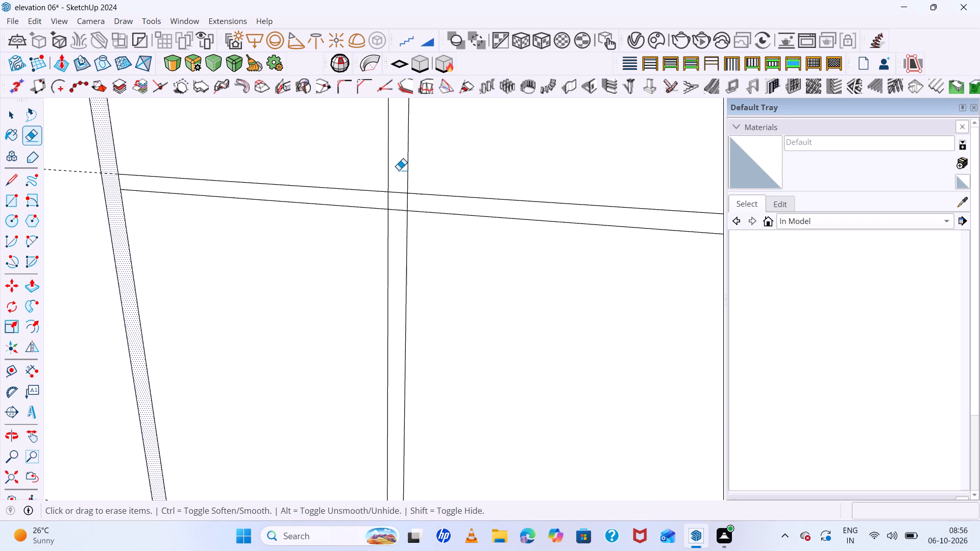
scroll(398, 191, "up", 7)
scroll(398, 195, "down", 1)
key("space")
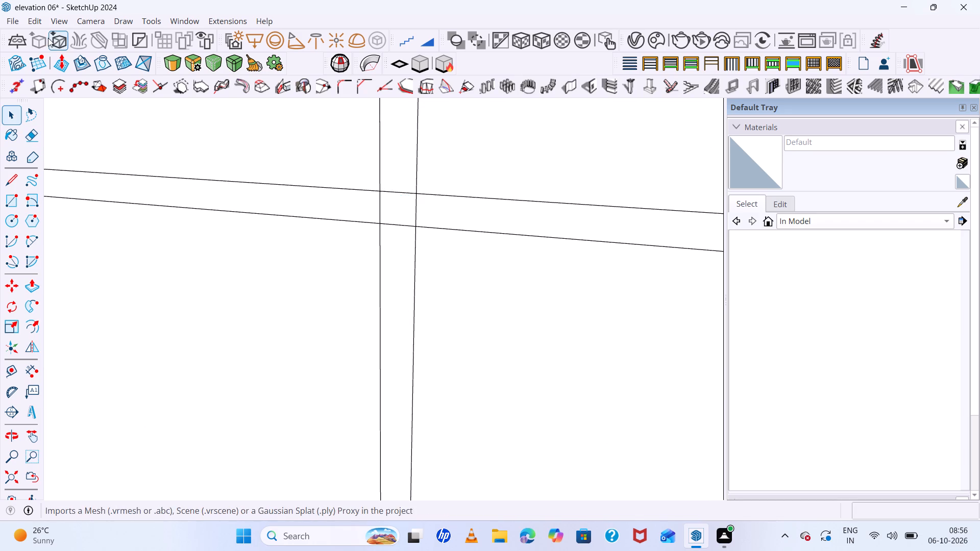
left_click(39, 20)
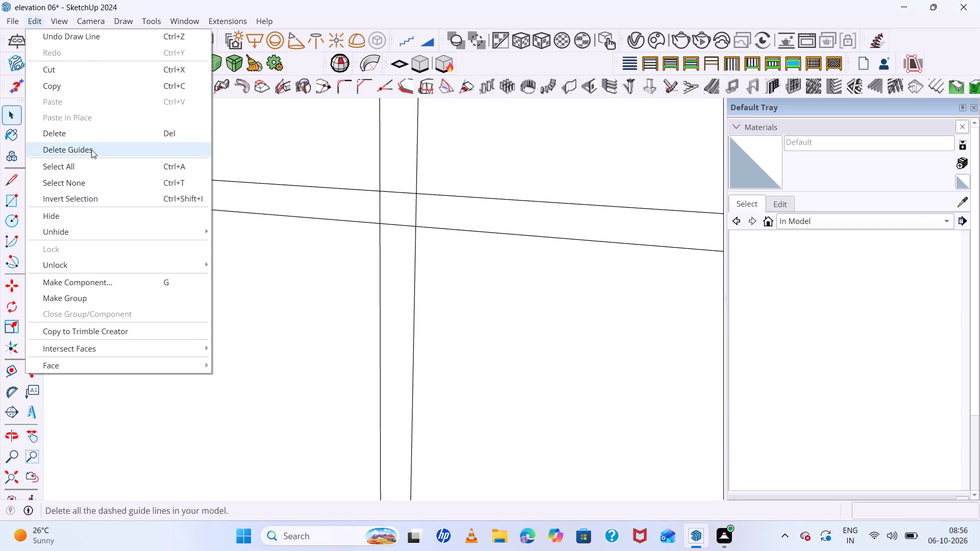
left_click(91, 149)
Erase the four short line segments inside the upper-left crossing of the window's divider bars.
scroll(155, 162, "down", 7)
scroll(315, 162, "down", 18)
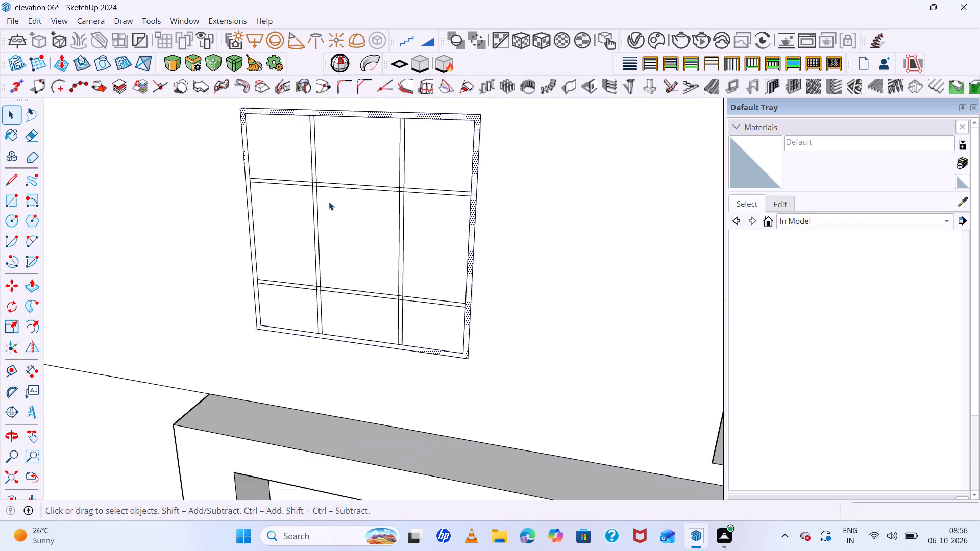
scroll(329, 202, "down", 2)
key("e")
scroll(309, 186, "up", 8)
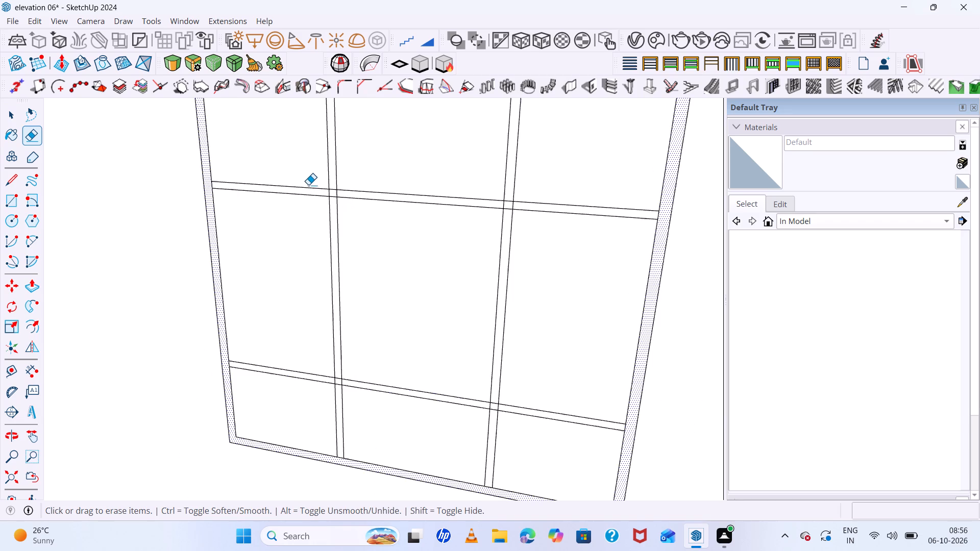
scroll(308, 185, "up", 16)
left_click(334, 153)
left_click(335, 157)
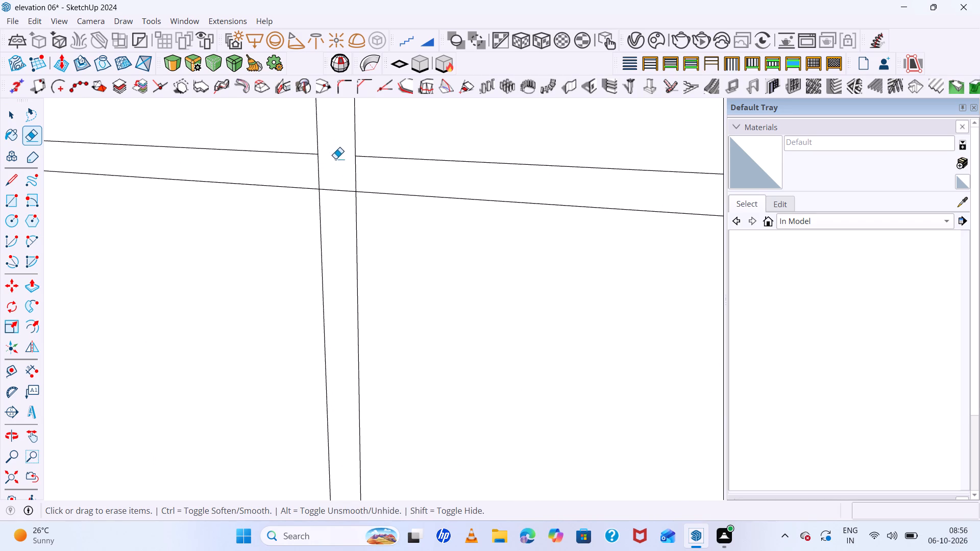
double_click(359, 177)
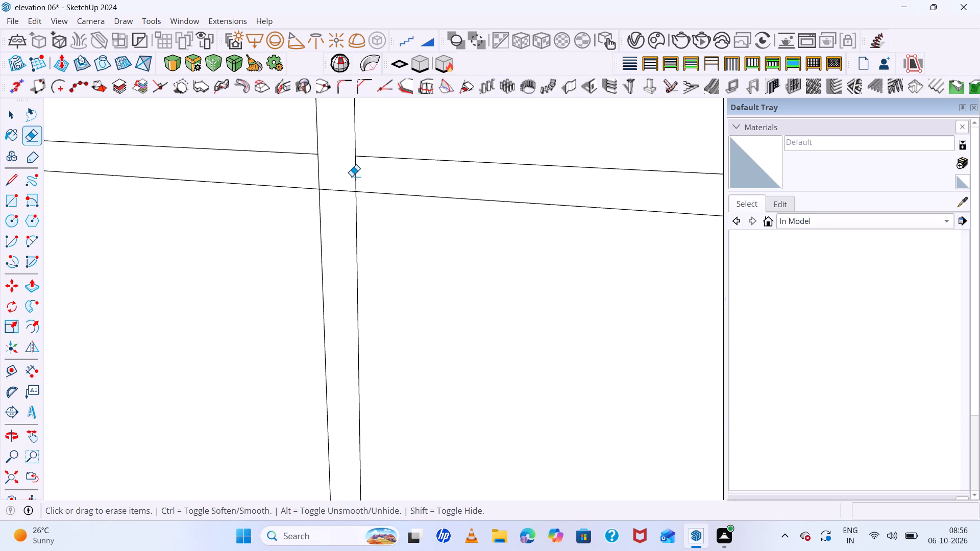
left_click(357, 176)
left_click(338, 191)
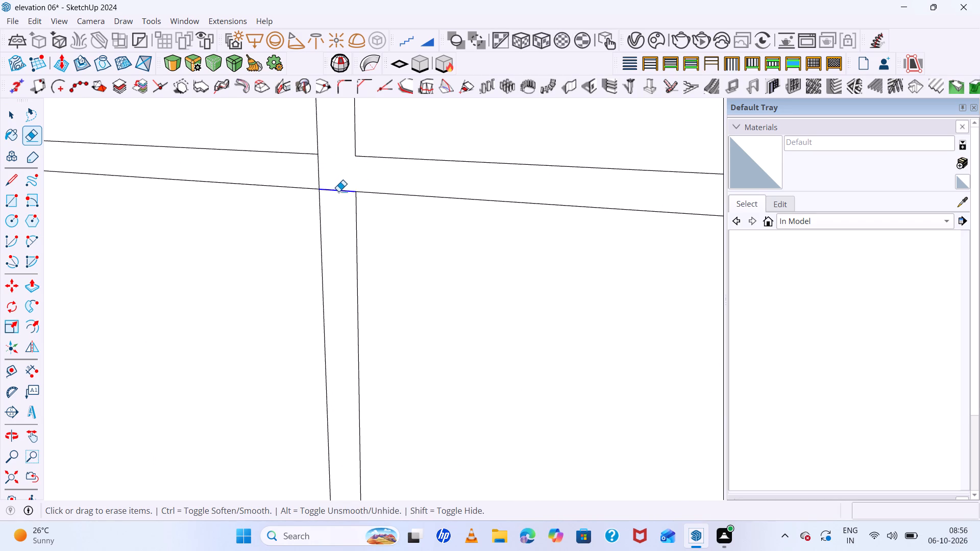
left_click(318, 177)
Erase the four short line segments inside the upper-right crossing of the window's divider bars.
scroll(315, 176, "down", 15)
scroll(290, 153, "down", 6)
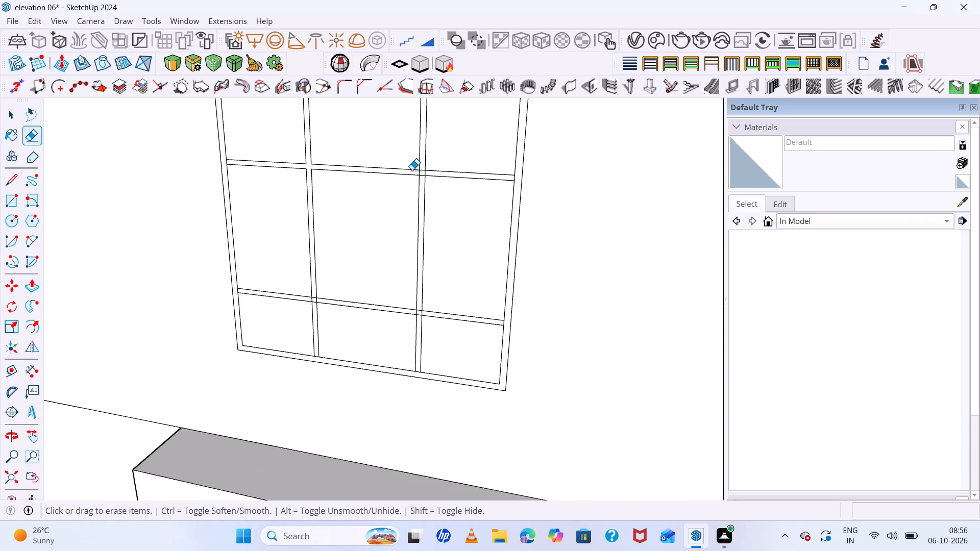
scroll(405, 174, "up", 14)
left_click(437, 158)
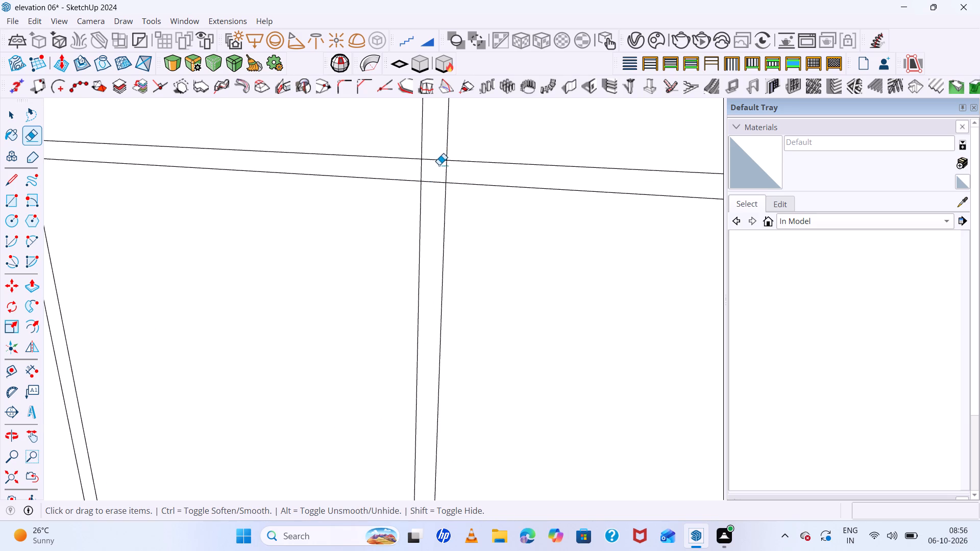
left_click(447, 170)
left_click(442, 160)
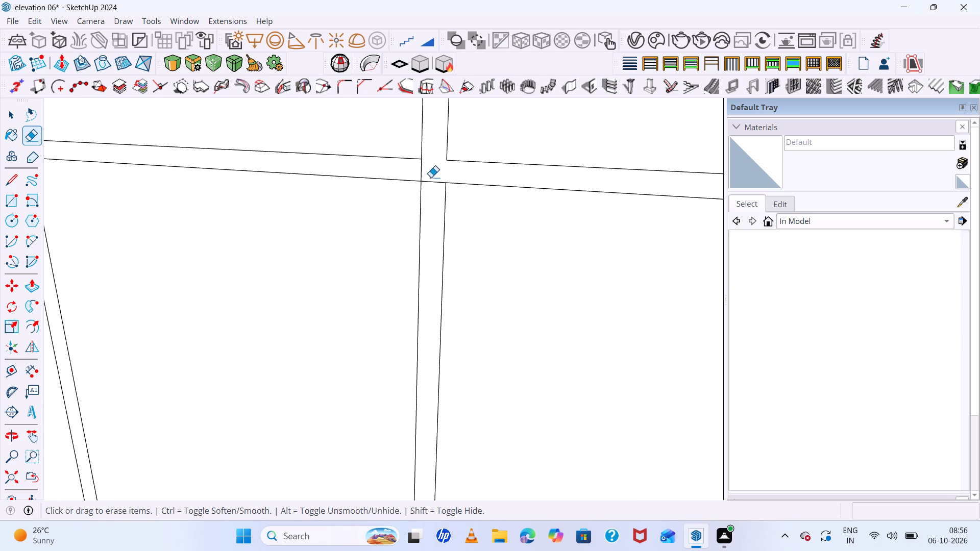
left_click(421, 172)
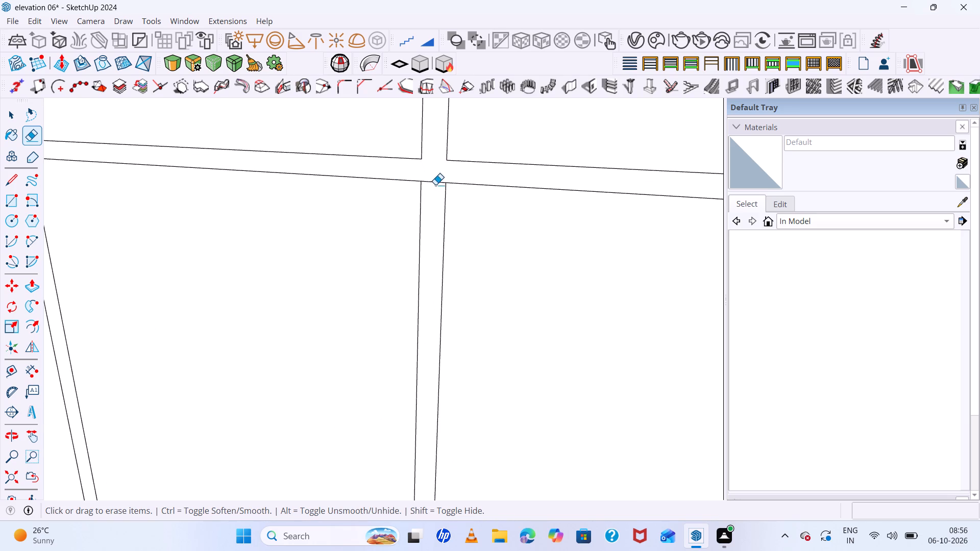
double_click(437, 180)
double_click(434, 183)
Erase the four short line segments inside the lower-right crossing of the window's divider bars.
scroll(436, 173, "down", 8)
scroll(474, 189, "down", 15)
scroll(486, 278, "up", 2)
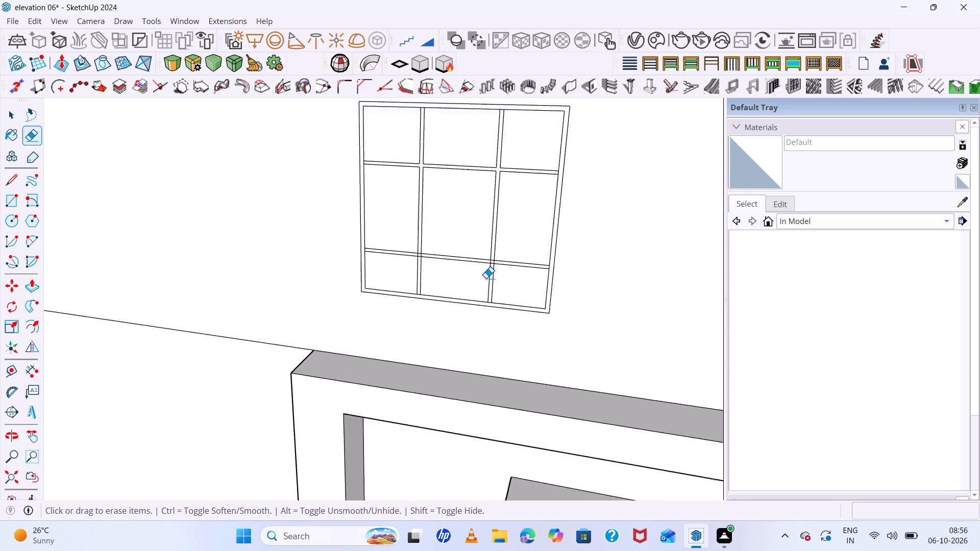
scroll(486, 278, "up", 15)
scroll(499, 240, "up", 8)
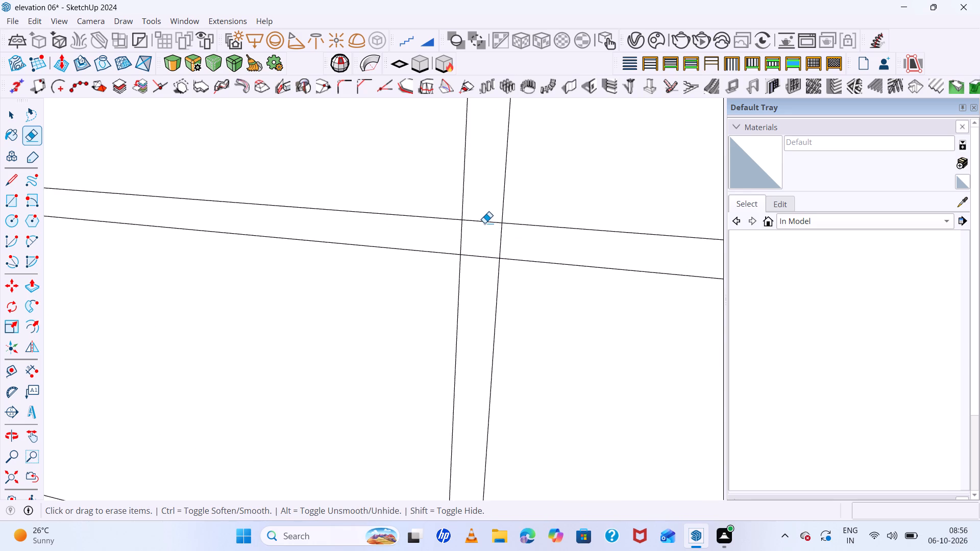
scroll(484, 223, "up", 6)
double_click(482, 220)
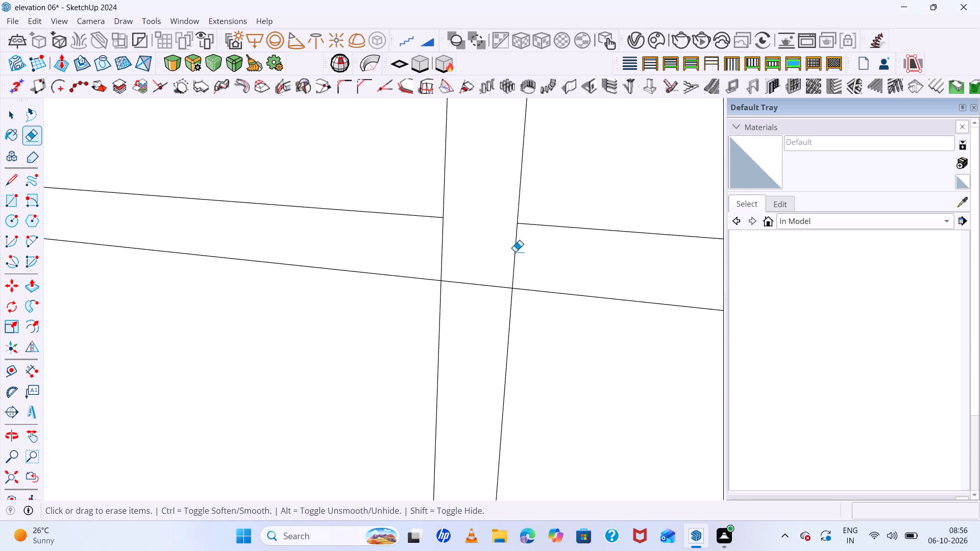
left_click(515, 252)
left_click(486, 285)
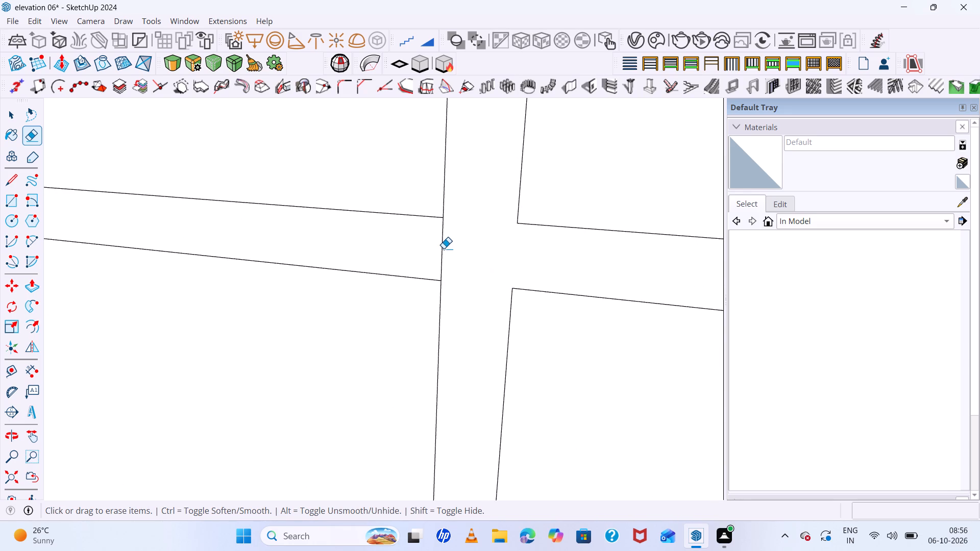
left_click(444, 248)
Erase the four short line segments inside the lower-left crossing of the window's divider bars.
scroll(519, 228, "down", 14)
scroll(562, 240, "down", 11)
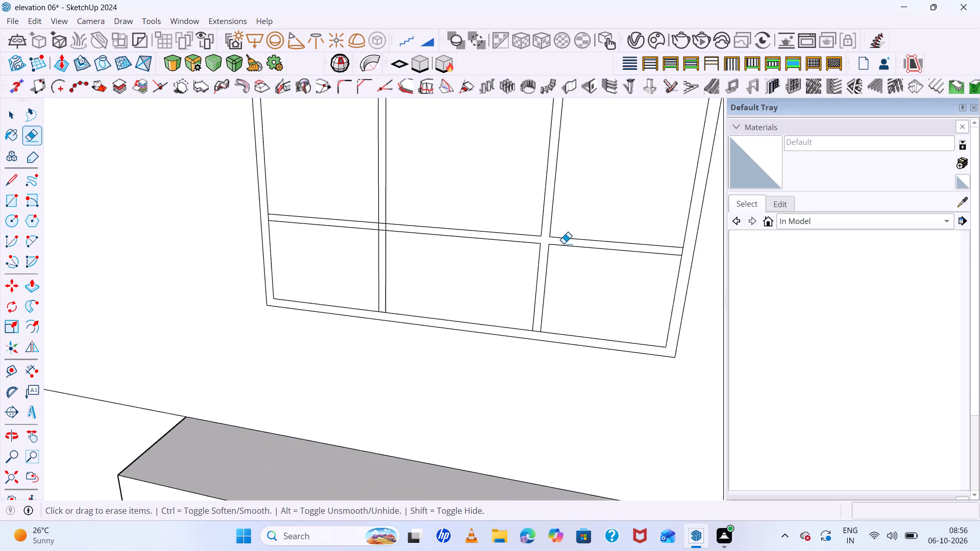
scroll(460, 201, "up", 8)
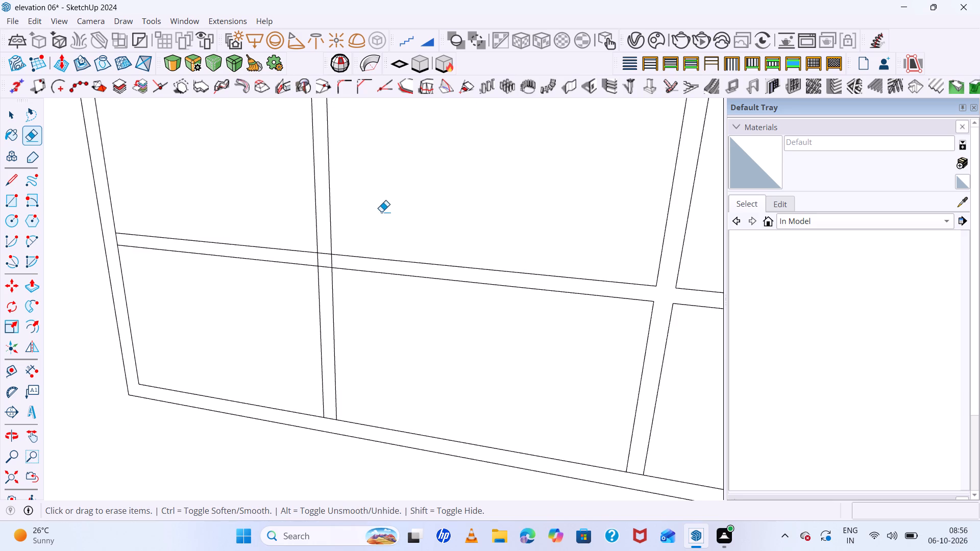
scroll(351, 257, "up", 9)
left_click(327, 251)
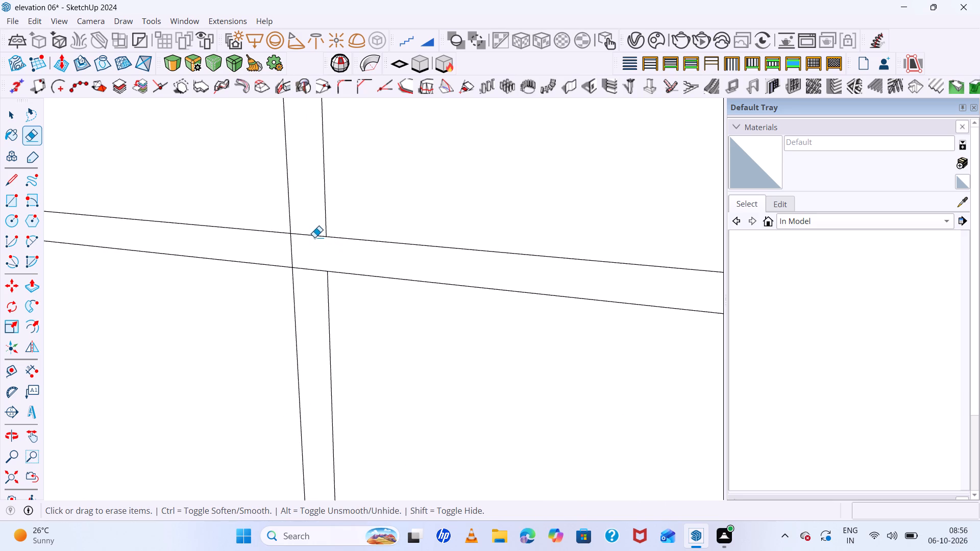
left_click(311, 233)
left_click(310, 237)
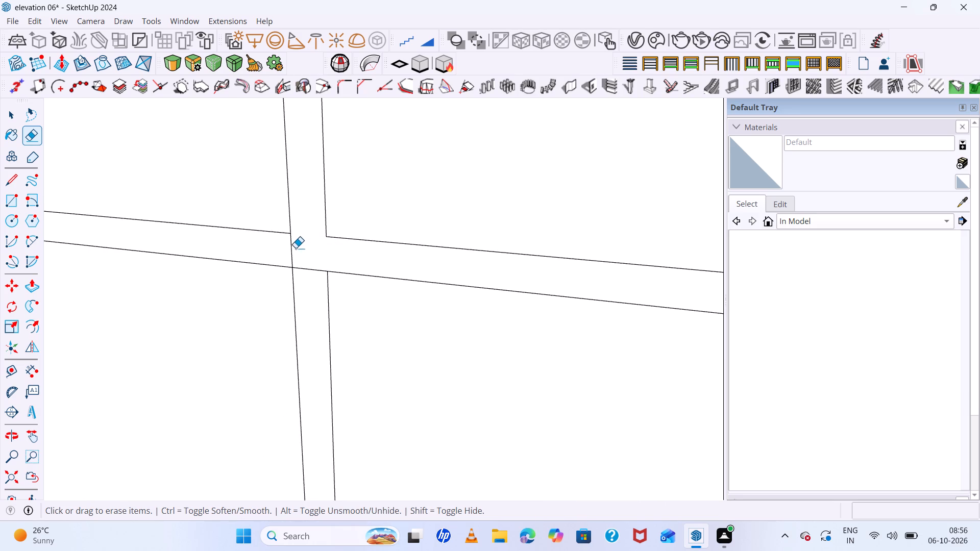
left_click(293, 249)
left_click(308, 272)
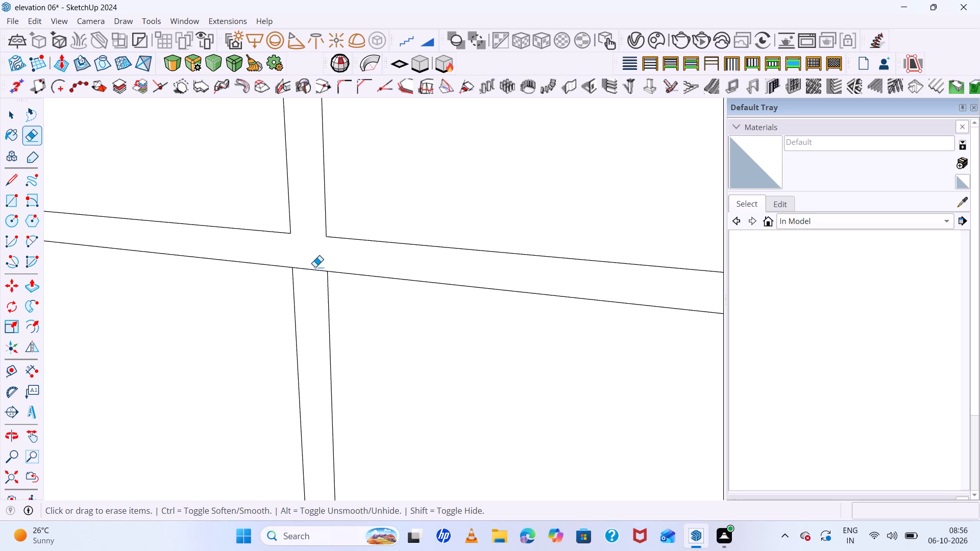
left_click(316, 265)
left_click(312, 271)
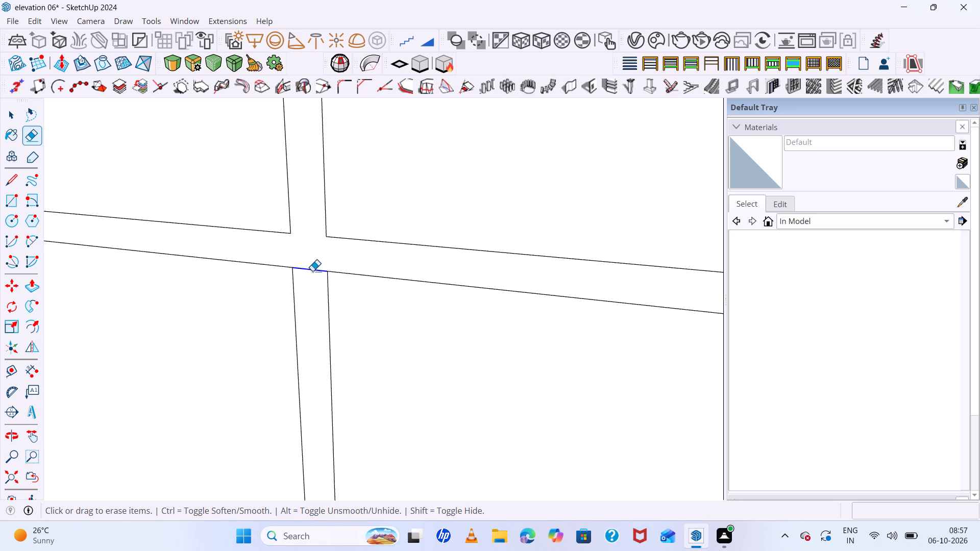
Stop erasing and examine the window's divider grid up close and in relation to the front facade.
scroll(320, 217, "down", 16)
scroll(332, 202, "down", 9)
scroll(399, 212, "down", 9)
middle_click_drag(428, 240, 487, 279)
scroll(430, 178, "up", 9)
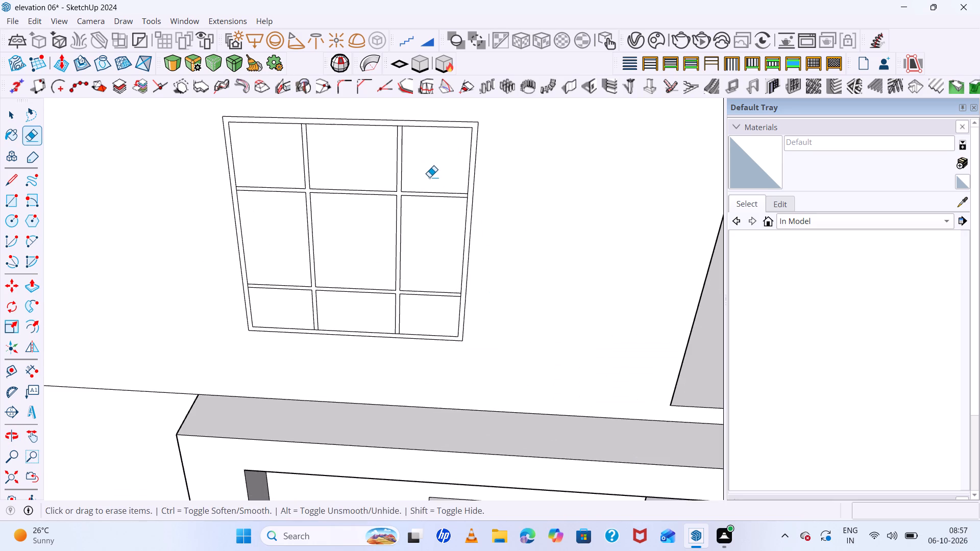
scroll(429, 177, "down", 5)
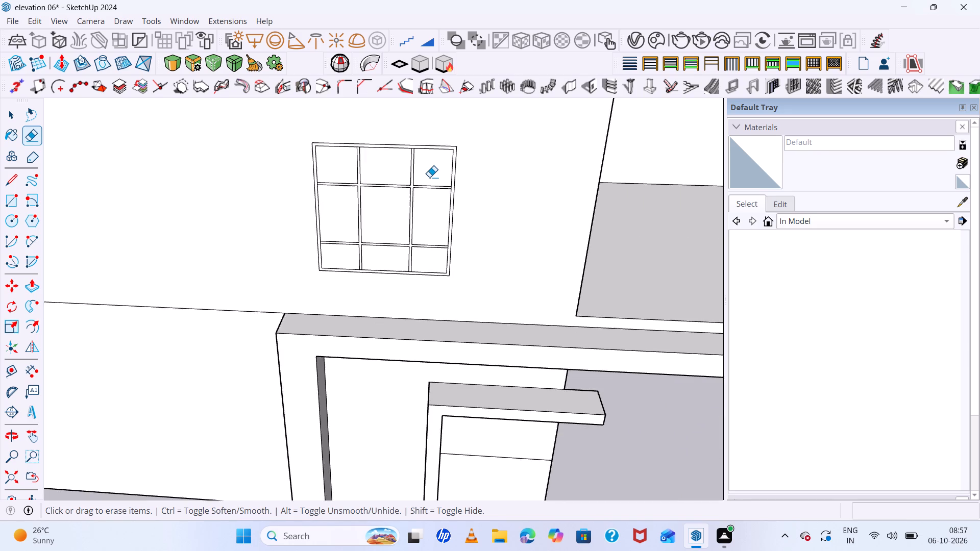
scroll(429, 177, "down", 4)
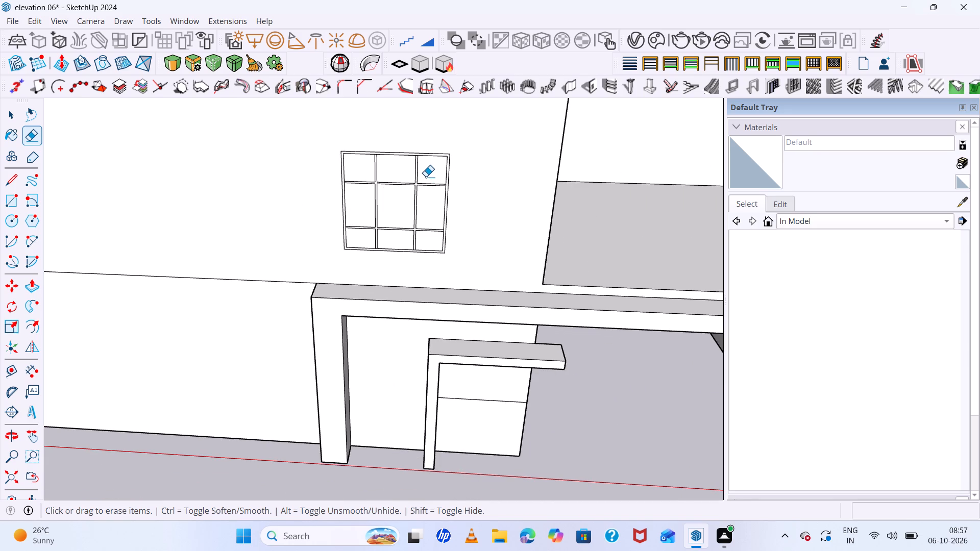
key("Escape")
key("space")
scroll(433, 146, "up", 8)
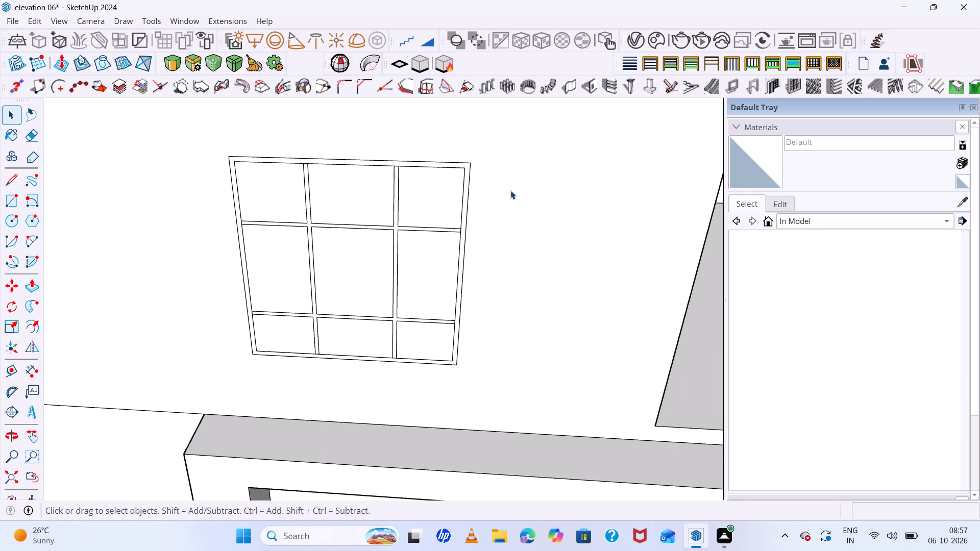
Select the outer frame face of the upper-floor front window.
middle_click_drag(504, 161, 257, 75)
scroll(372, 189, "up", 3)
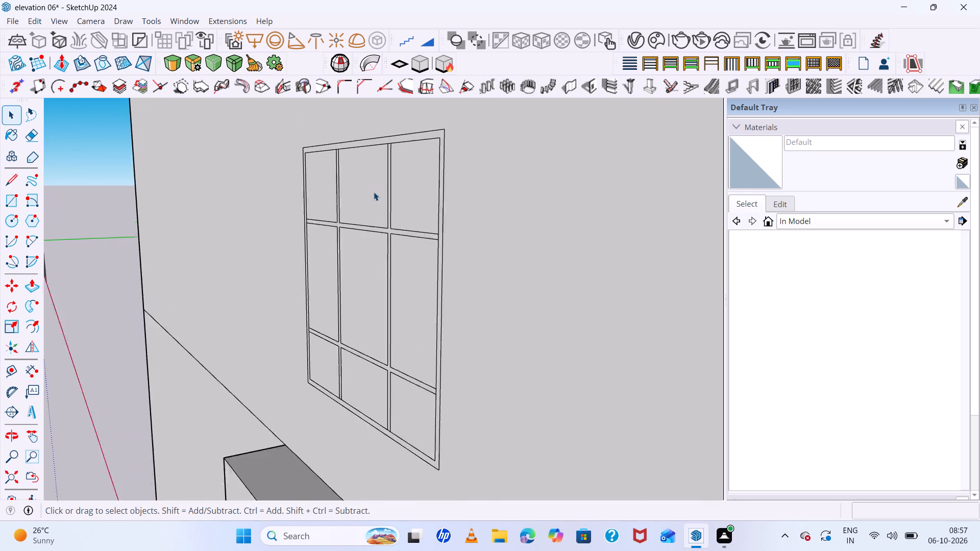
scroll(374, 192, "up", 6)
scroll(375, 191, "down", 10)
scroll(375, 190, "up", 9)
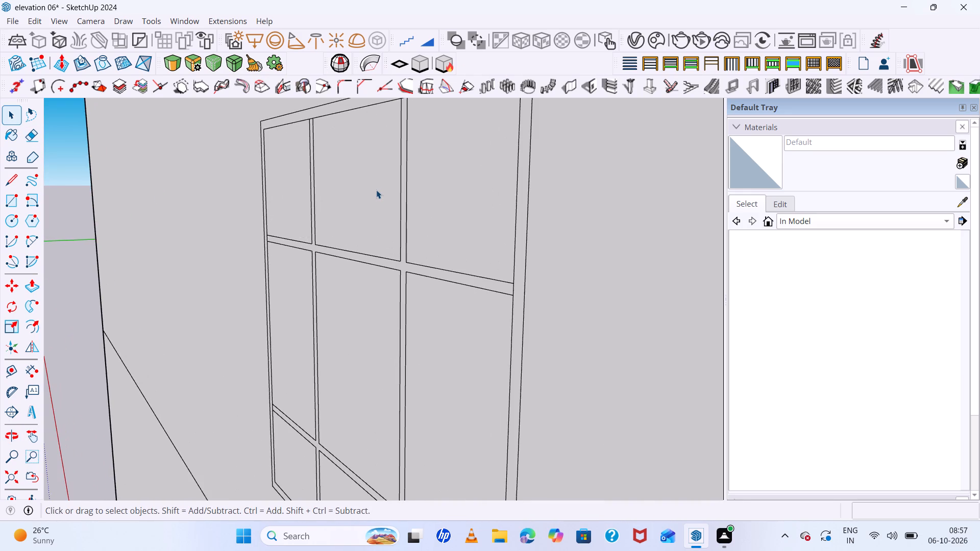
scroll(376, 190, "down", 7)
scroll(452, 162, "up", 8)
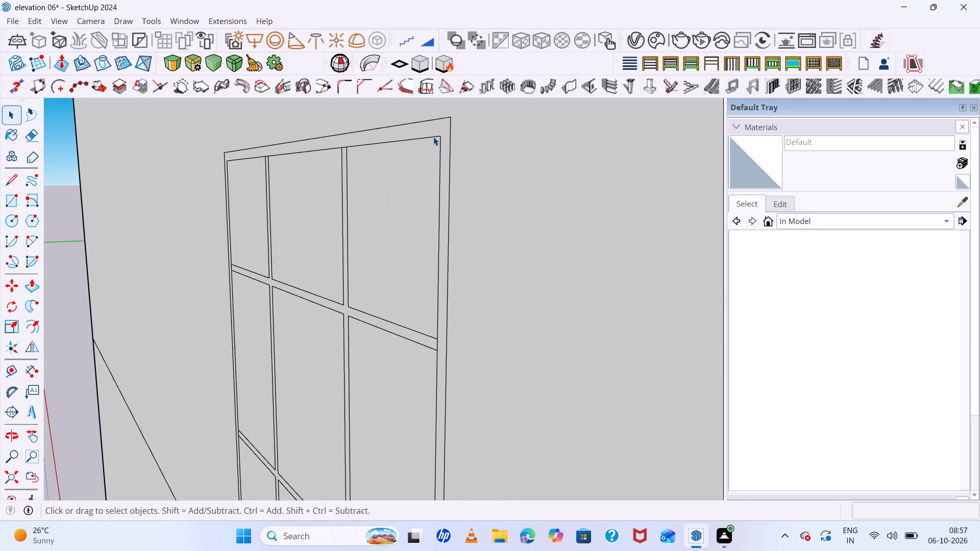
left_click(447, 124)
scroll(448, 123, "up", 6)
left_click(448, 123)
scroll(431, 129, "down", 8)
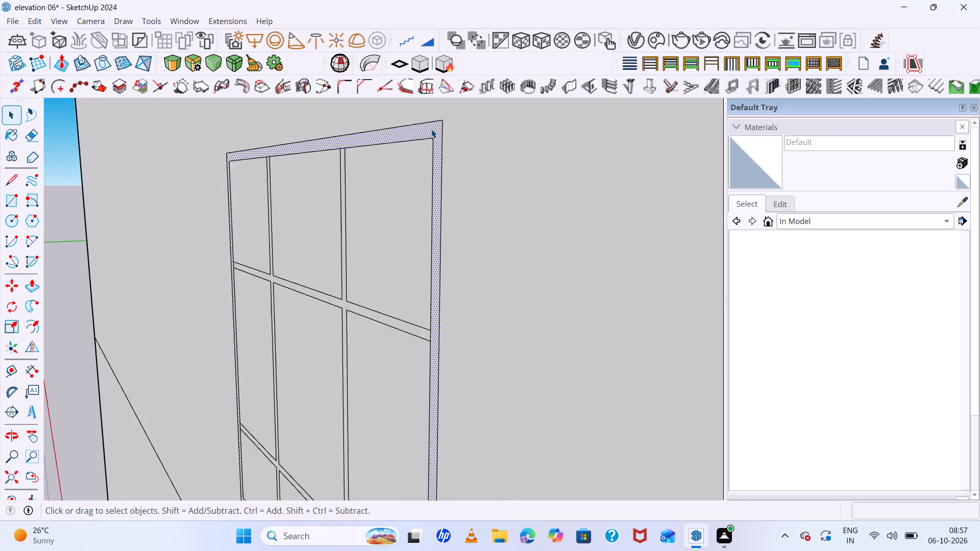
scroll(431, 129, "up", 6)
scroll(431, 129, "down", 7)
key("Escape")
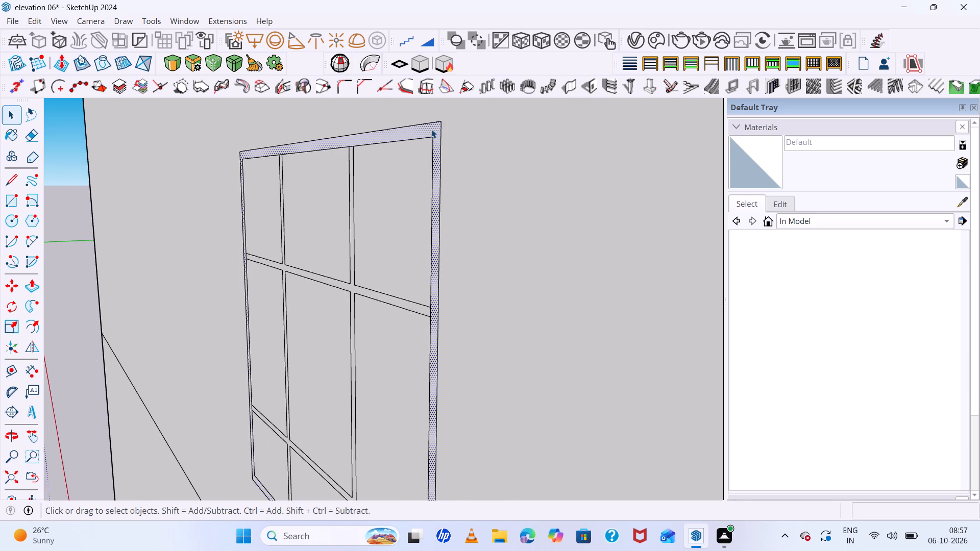
Examine the upper-floor window's frame and its placement on the front facade from several angles and distances.
scroll(431, 129, "down", 7)
middle_click_drag(432, 130, 292, 285)
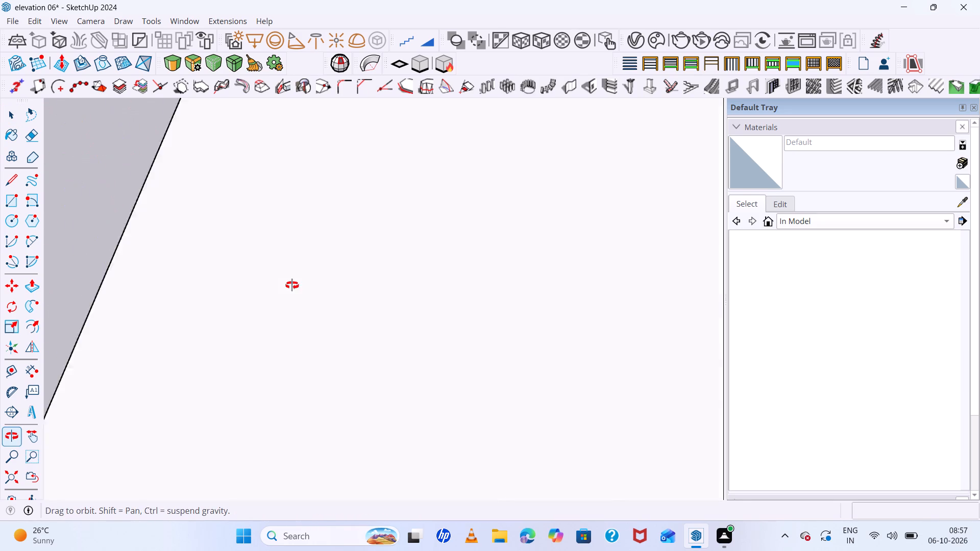
middle_click_drag(292, 285, 395, 166)
scroll(396, 176, "up", 1)
scroll(398, 176, "down", 3)
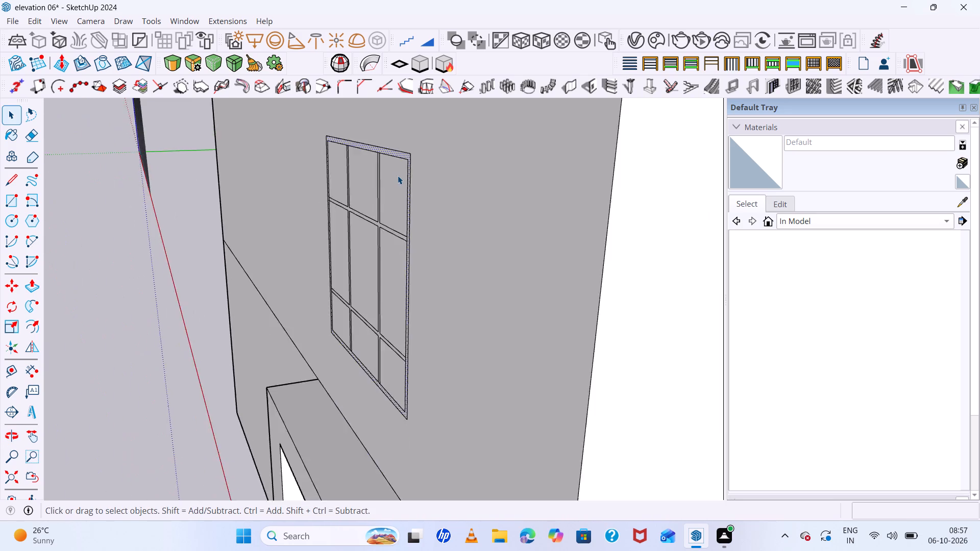
scroll(398, 176, "down", 14)
scroll(402, 182, "down", 9)
scroll(402, 184, "up", 8)
scroll(409, 183, "down", 1)
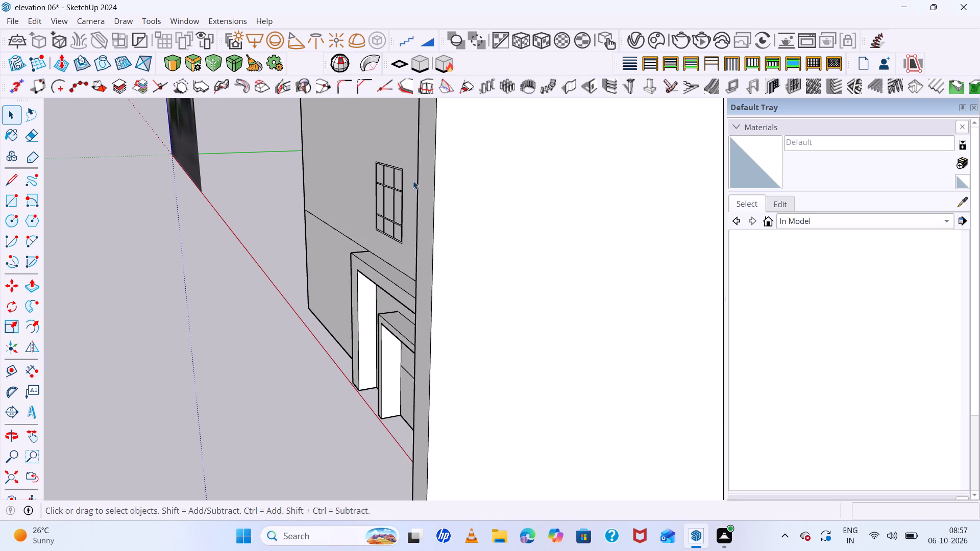
middle_click_drag(470, 176, 543, 180)
scroll(340, 183, "up", 16)
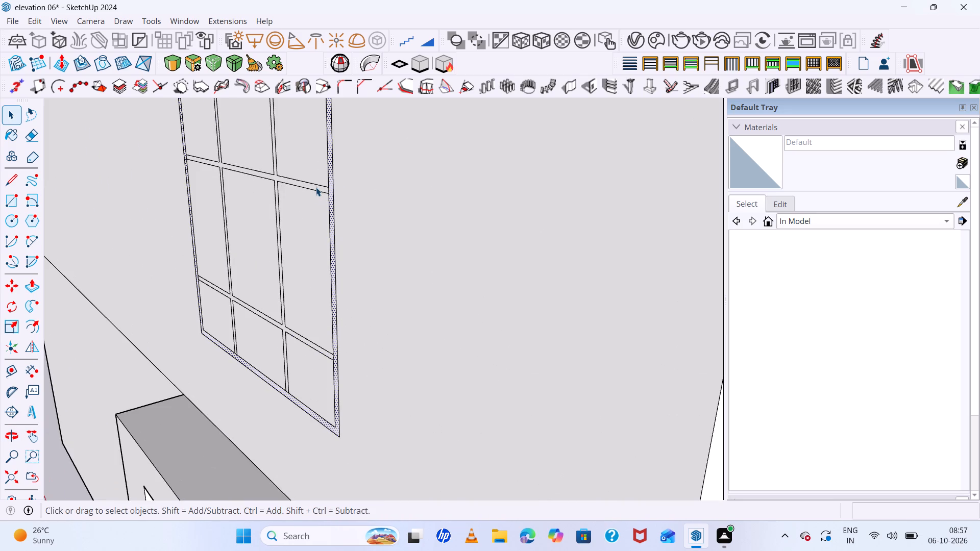
scroll(316, 186, "up", 8)
scroll(316, 186, "down", 8)
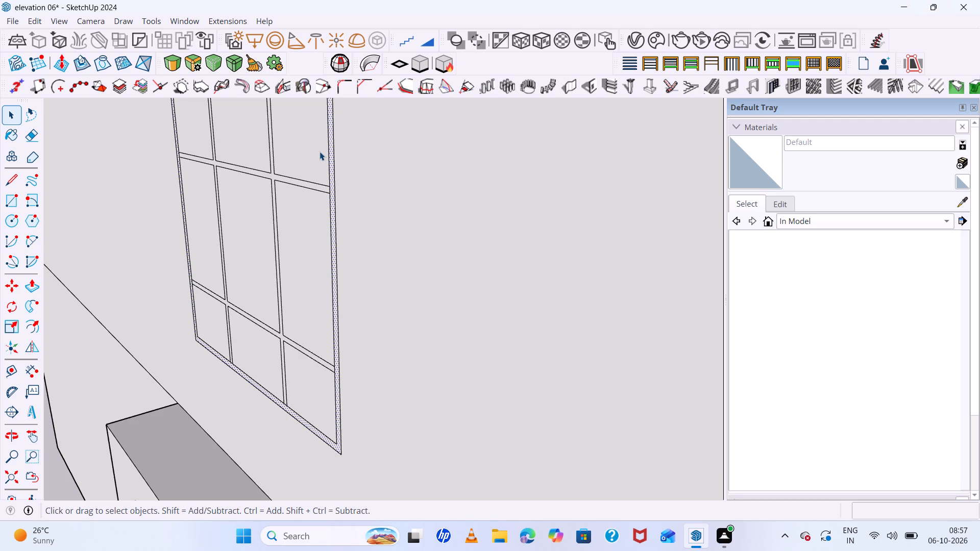
scroll(390, 159, "down", 5)
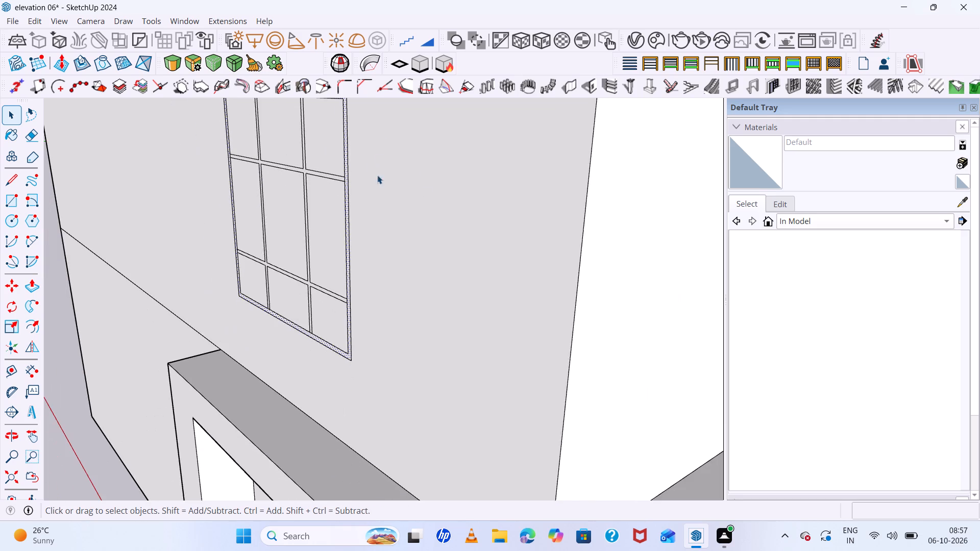
scroll(228, 157, "down", 3)
scroll(271, 168, "down", 3)
middle_click_drag(302, 193, 388, 179)
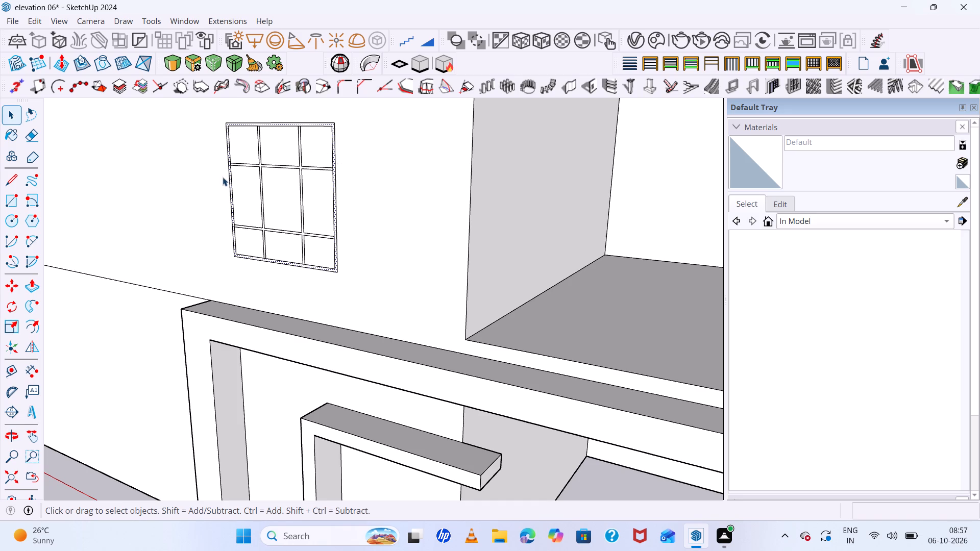
scroll(255, 172, "up", 8)
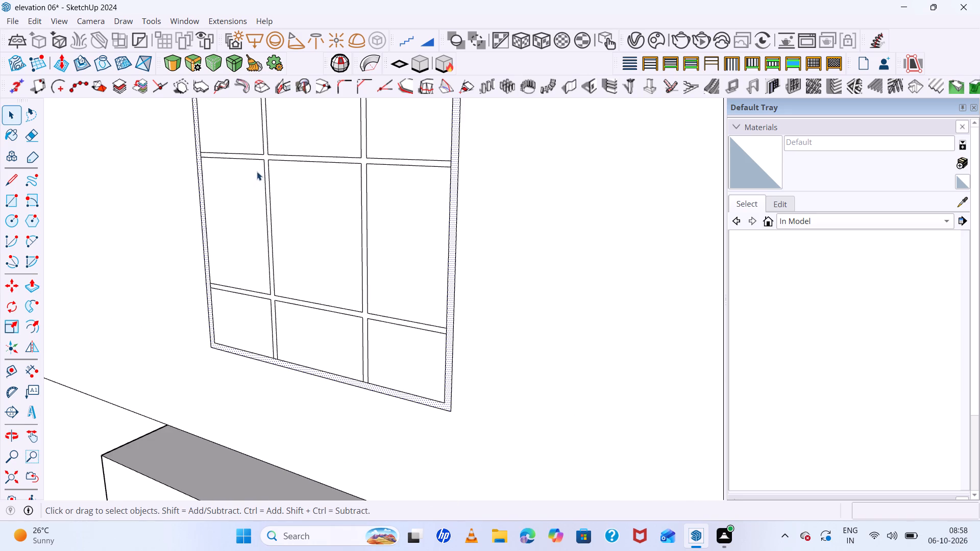
middle_click_drag(270, 147, 252, 132)
scroll(214, 107, "down", 8)
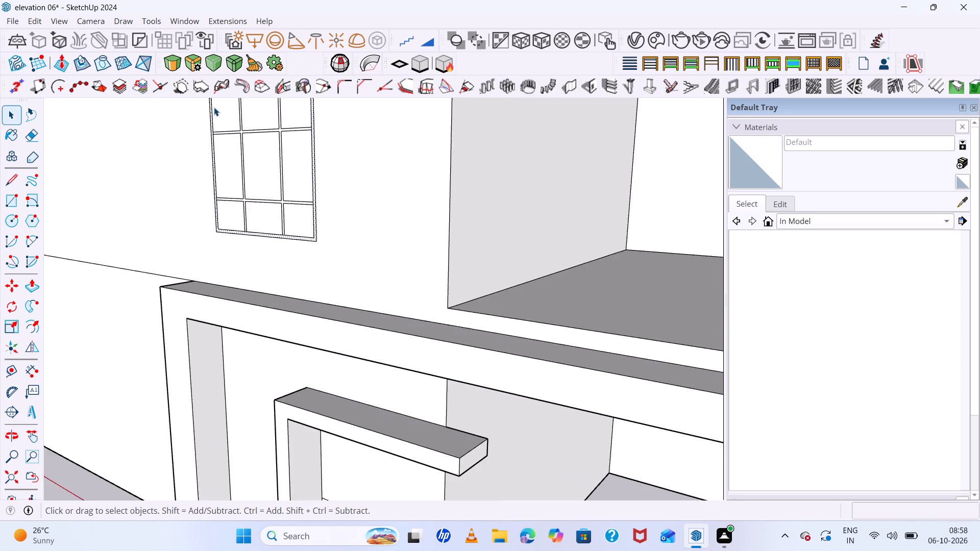
scroll(214, 107, "down", 14)
scroll(214, 107, "down", 7)
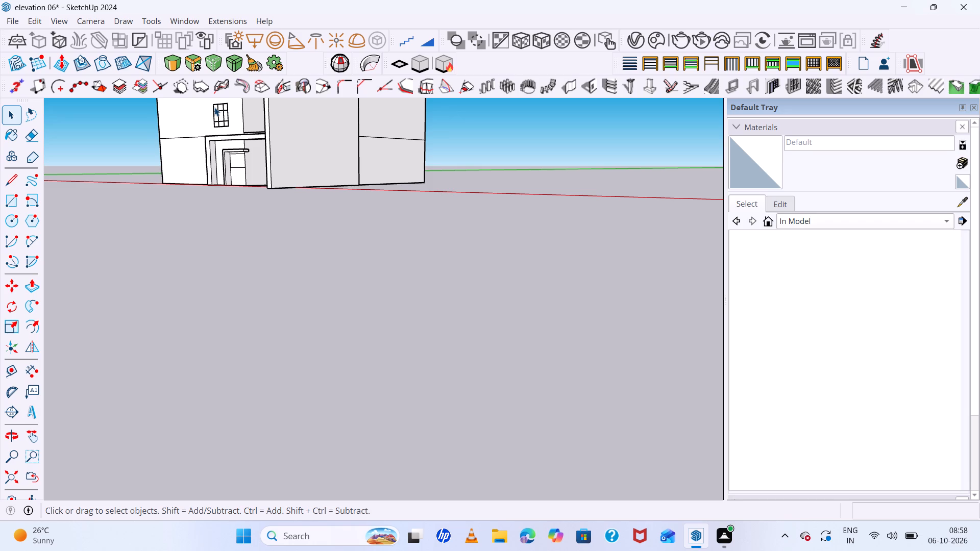
Examine where the balcony slab's front edge meets the entrance portal beam and the projecting side wall.
scroll(214, 107, "up", 1)
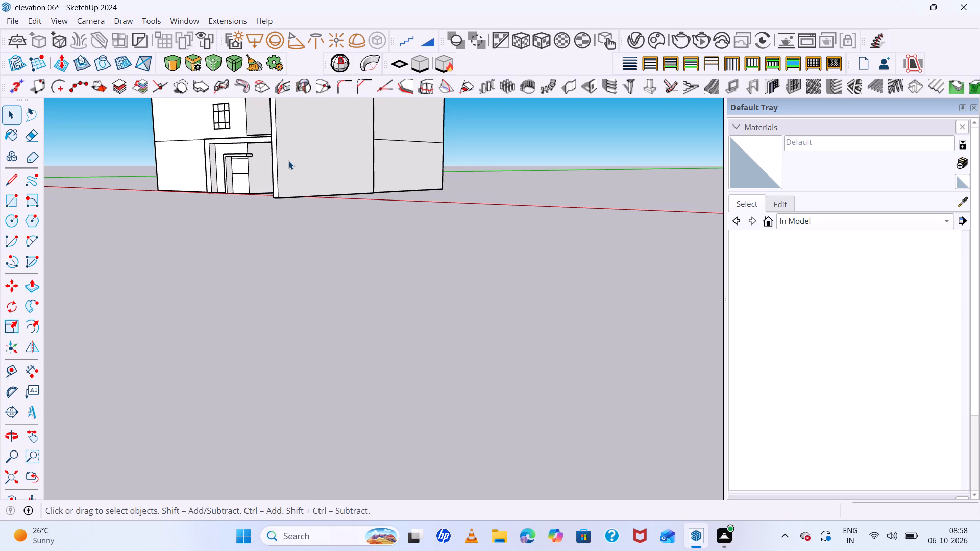
scroll(257, 149, "up", 1)
middle_click_drag(259, 149, 359, 178)
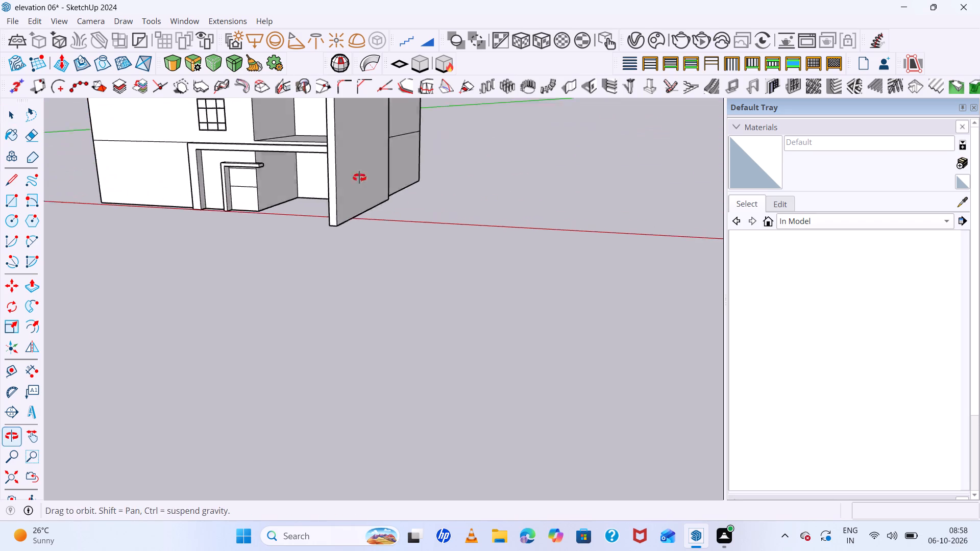
middle_click_drag(359, 178, 365, 179)
scroll(307, 137, "up", 8)
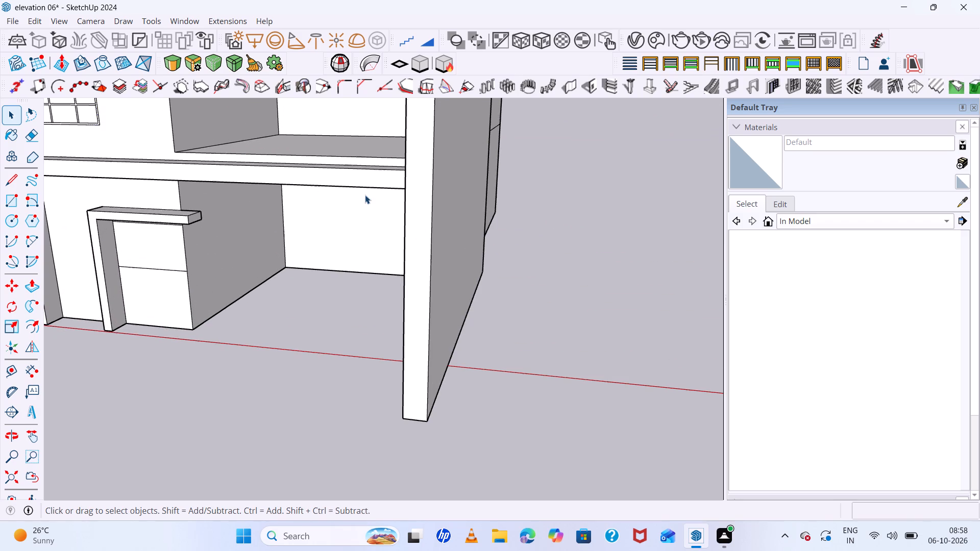
middle_click_drag(334, 193, 449, 209)
middle_click_drag(463, 209, 485, 209)
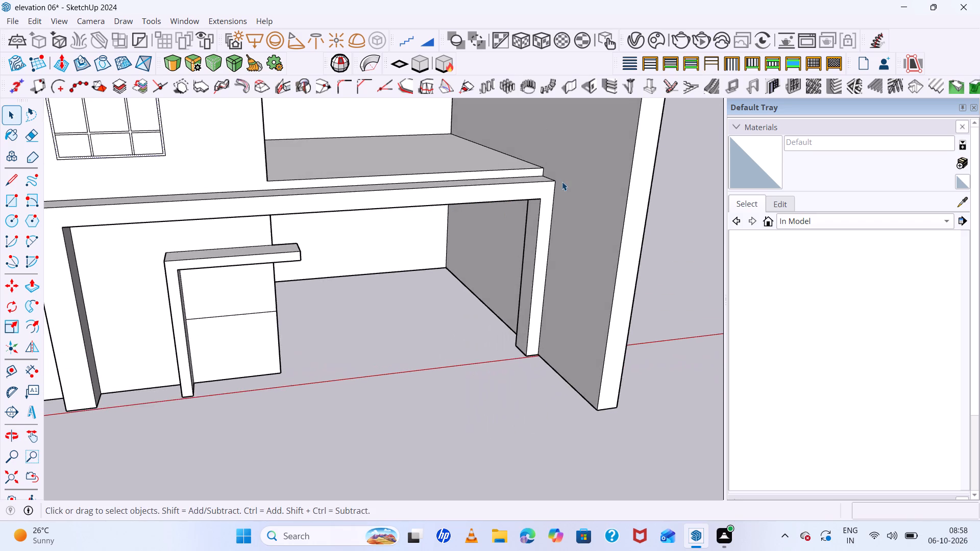
scroll(562, 181, "up", 2)
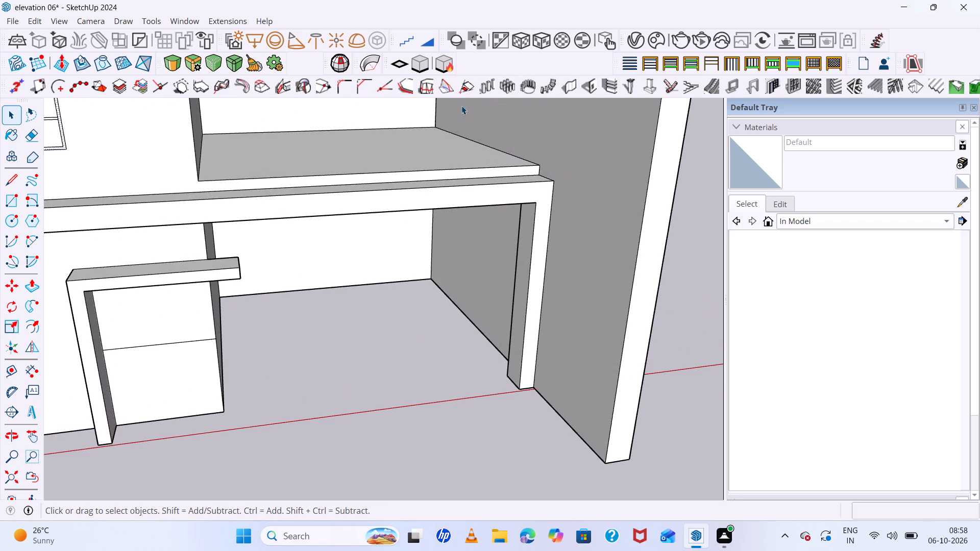
scroll(525, 176, "up", 5)
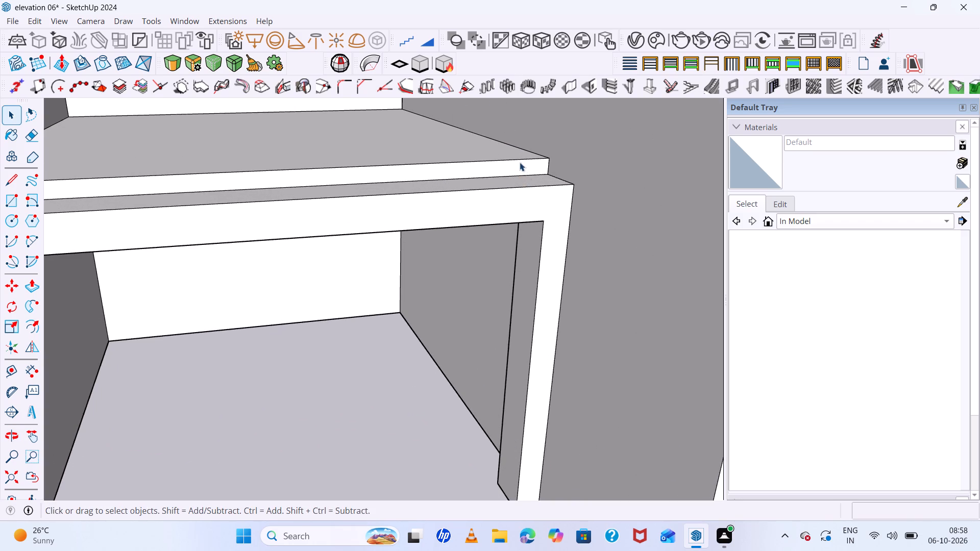
middle_click_drag(518, 160, 451, 133)
middle_click_drag(451, 133, 443, 140)
middle_click_drag(443, 140, 433, 160)
scroll(430, 168, "up", 1)
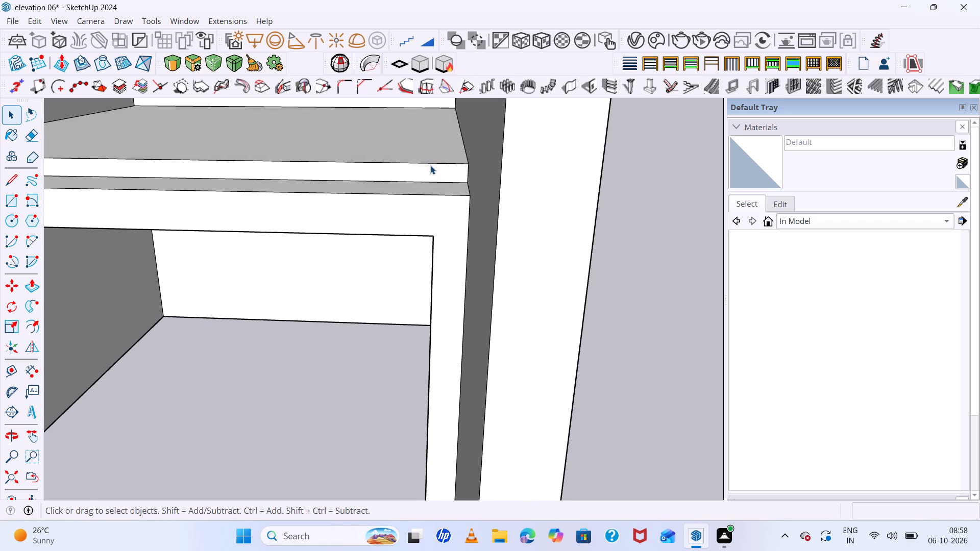
scroll(430, 165, "down", 1)
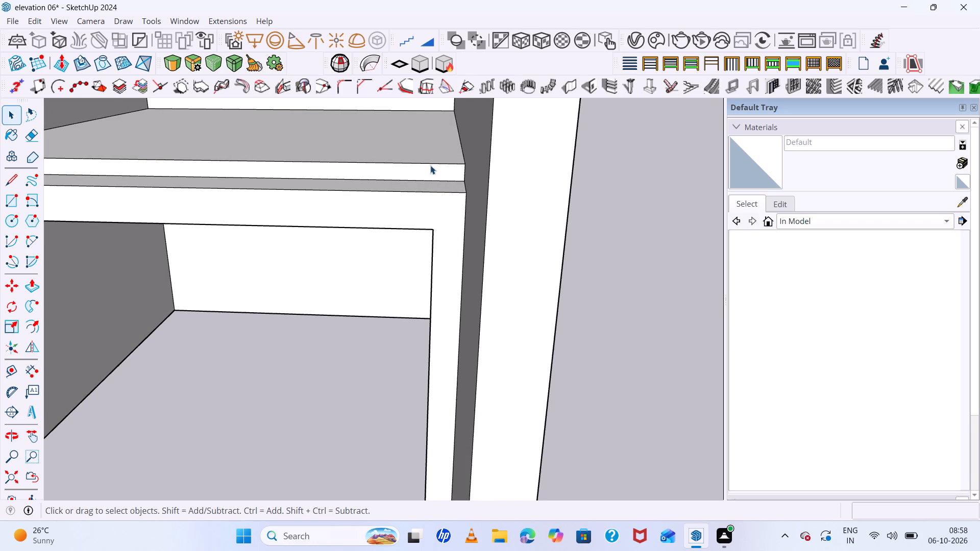
scroll(396, 160, "down", 10)
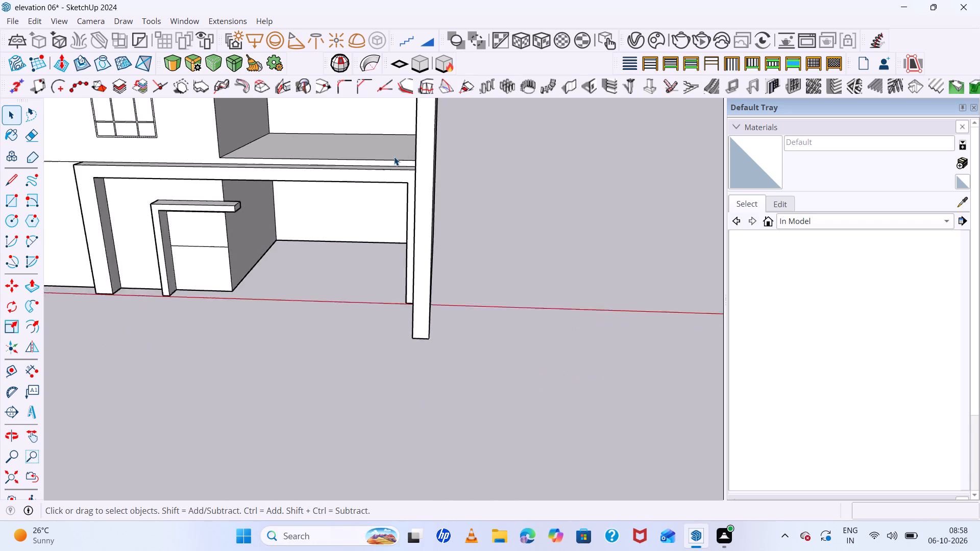
scroll(394, 157, "down", 3)
middle_click_drag(395, 182, 544, 184)
middle_click_drag(497, 190, 452, 186)
scroll(452, 149, "up", 7)
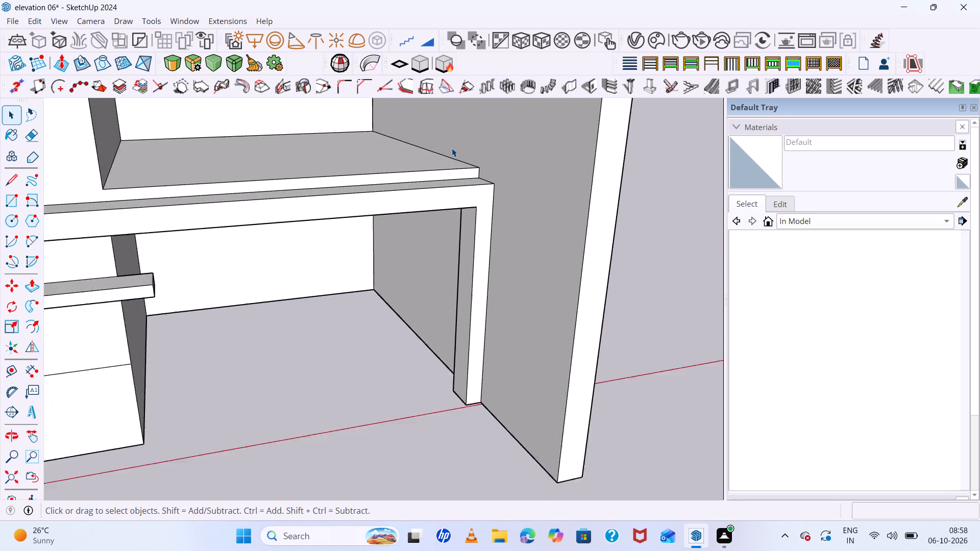
scroll(452, 148, "up", 1)
scroll(472, 191, "up", 2)
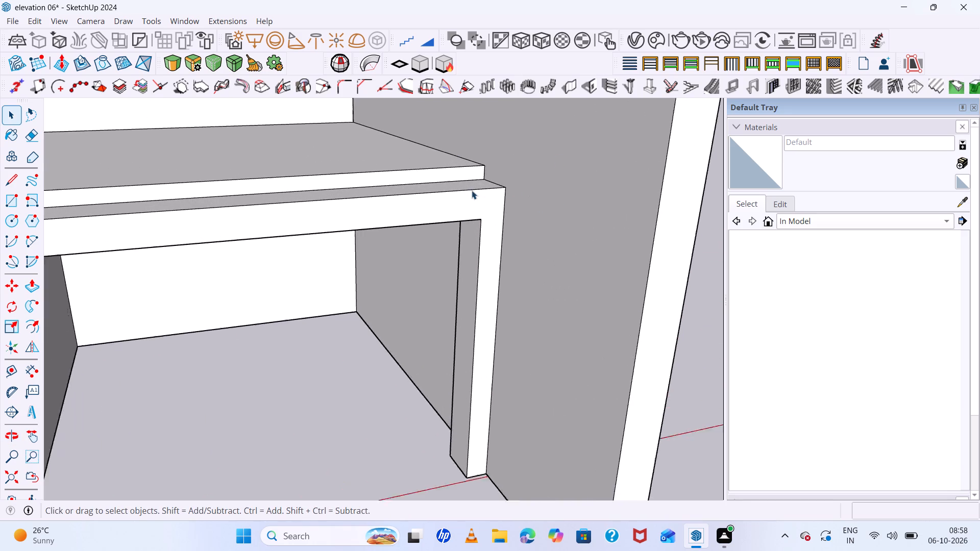
scroll(472, 190, "up", 5)
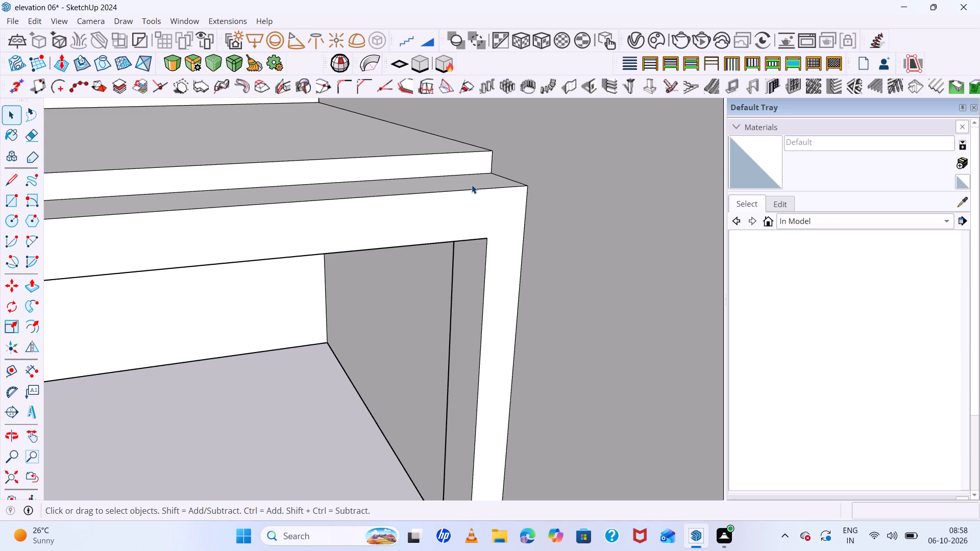
scroll(419, 171, "up", 4)
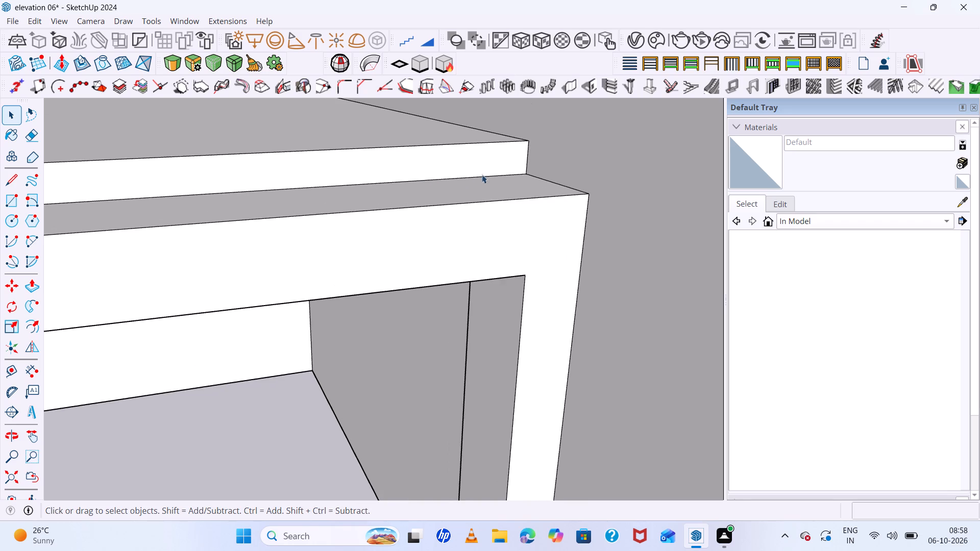
middle_click_drag(482, 174, 407, 196)
scroll(455, 161, "down", 12)
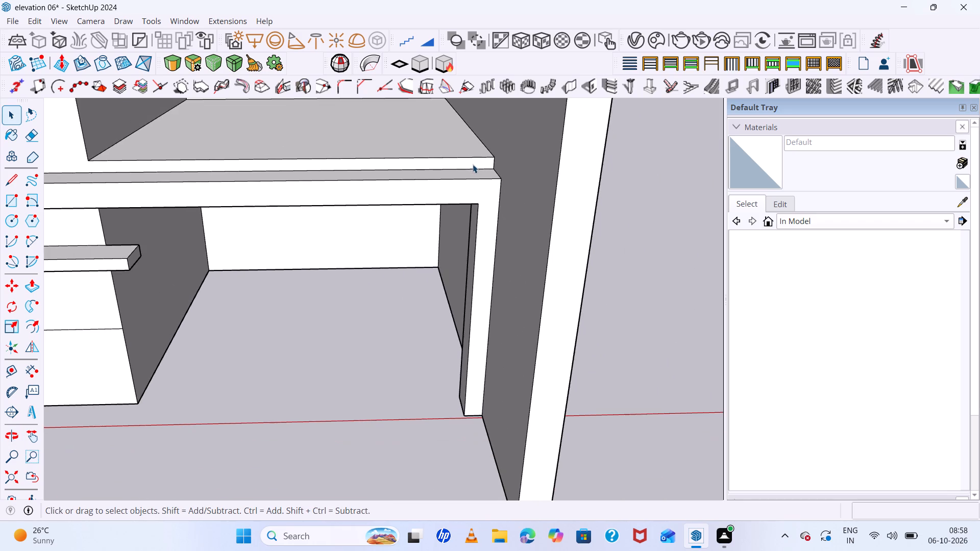
middle_click_drag(456, 163, 430, 162)
scroll(418, 174, "up", 6)
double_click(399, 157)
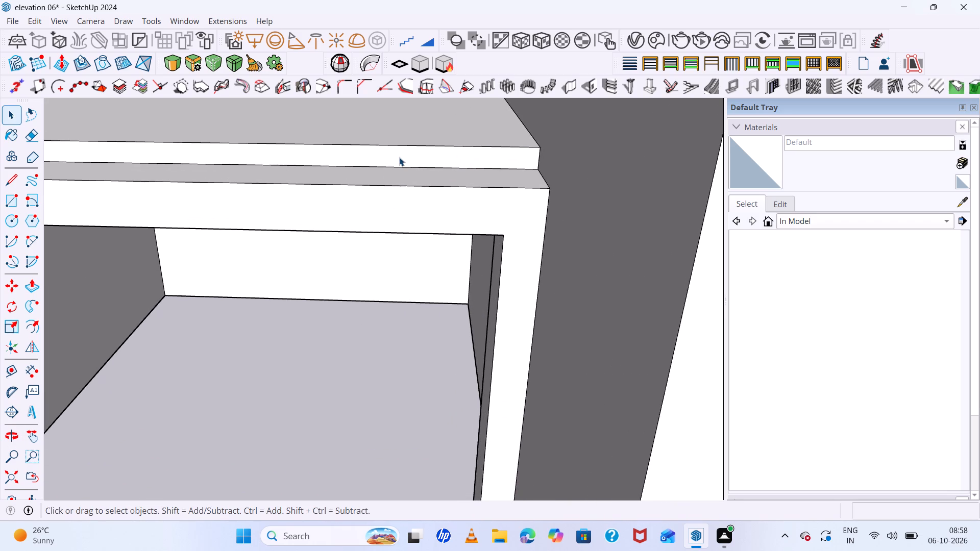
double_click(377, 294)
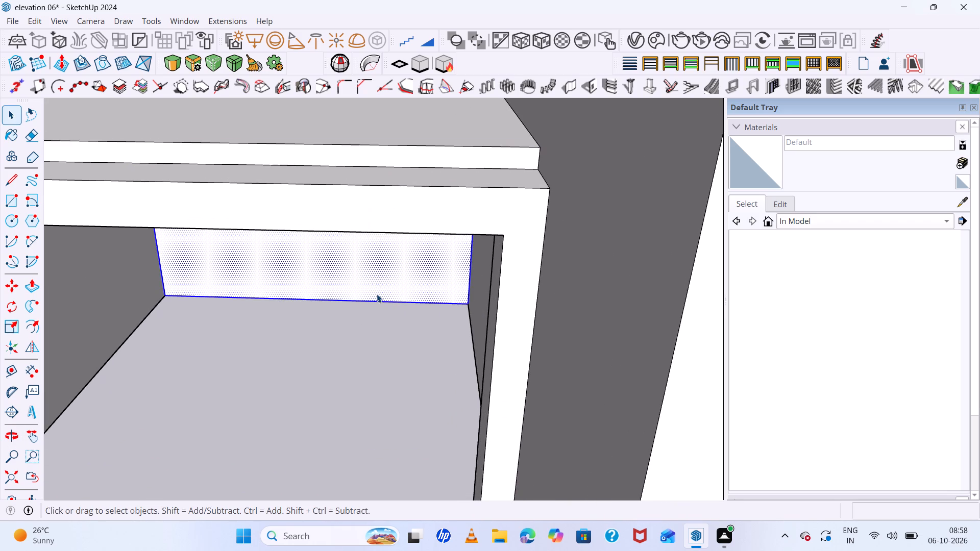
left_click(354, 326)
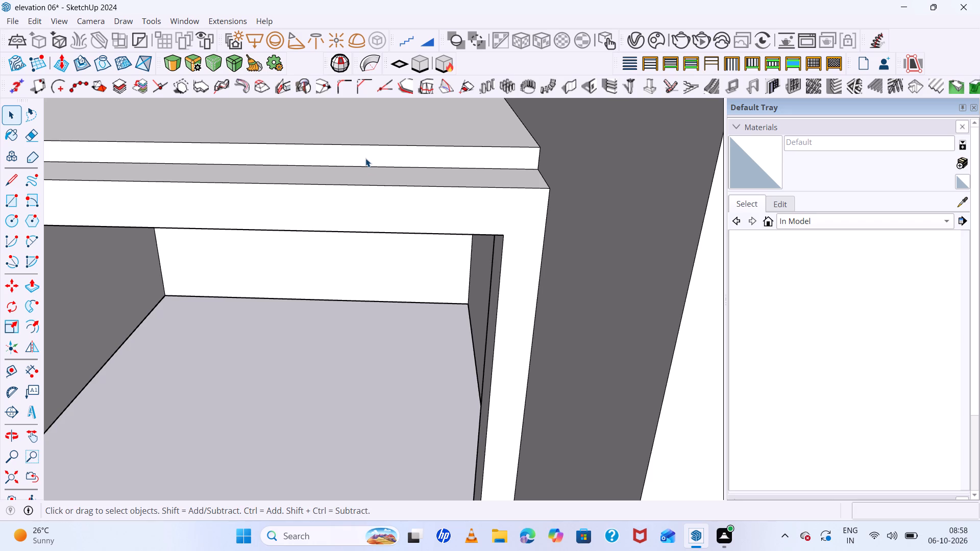
Draw a small horizontal rectangle about 1' 1" by 2 3/8" on the balcony slab's front edge above the portal beam.
key("r")
scroll(310, 160, "up", 4)
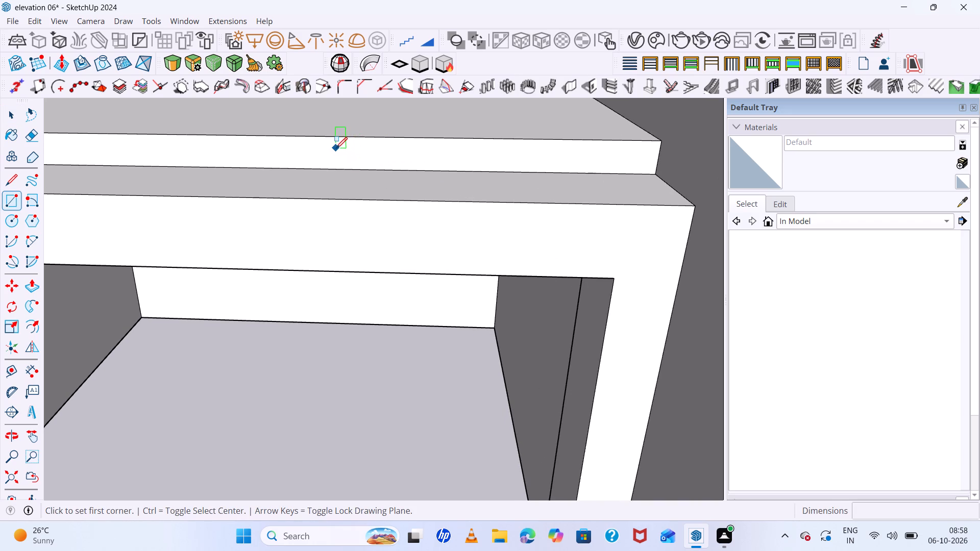
double_click(336, 148)
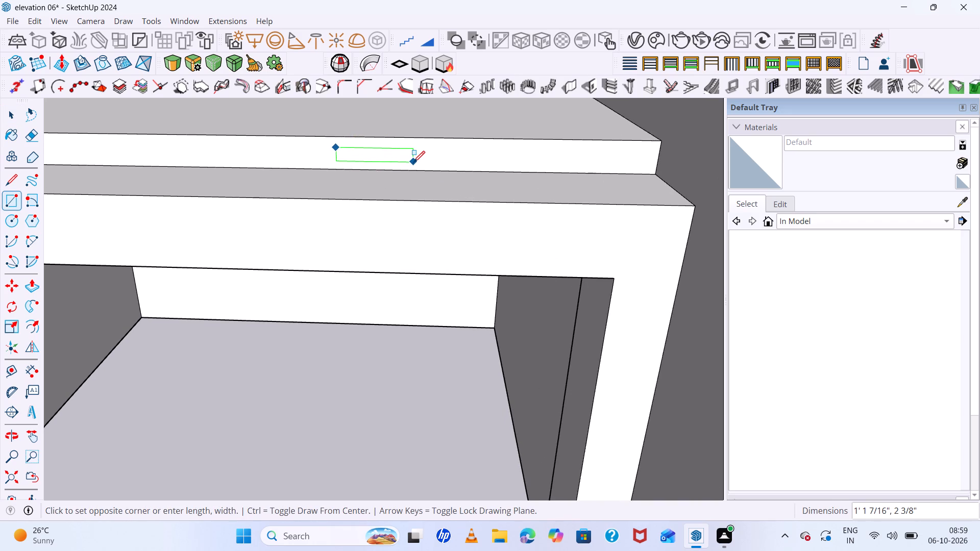
left_click(416, 163)
key("space")
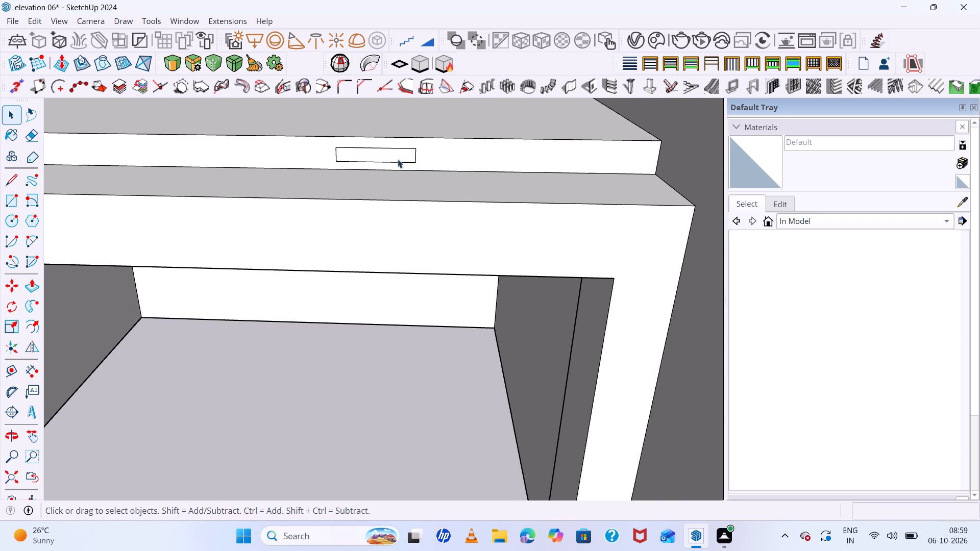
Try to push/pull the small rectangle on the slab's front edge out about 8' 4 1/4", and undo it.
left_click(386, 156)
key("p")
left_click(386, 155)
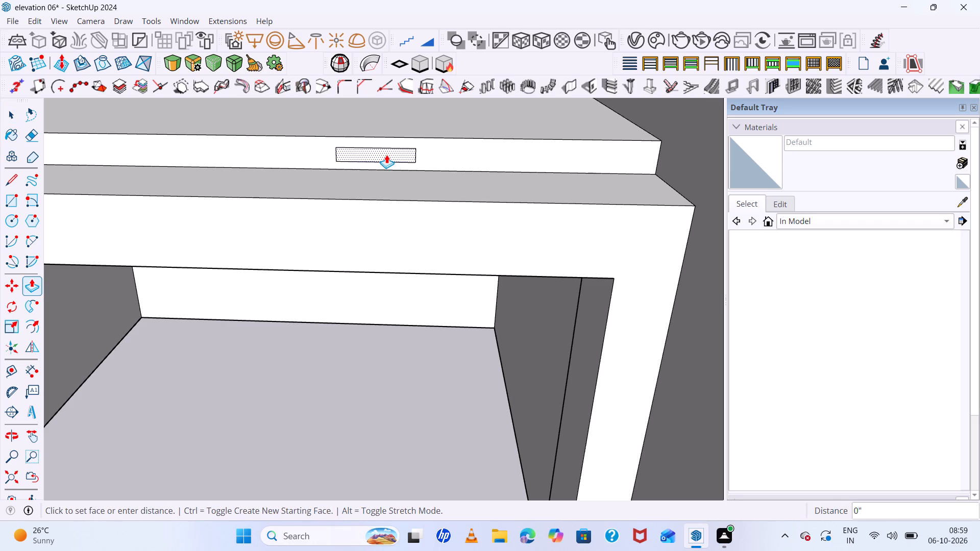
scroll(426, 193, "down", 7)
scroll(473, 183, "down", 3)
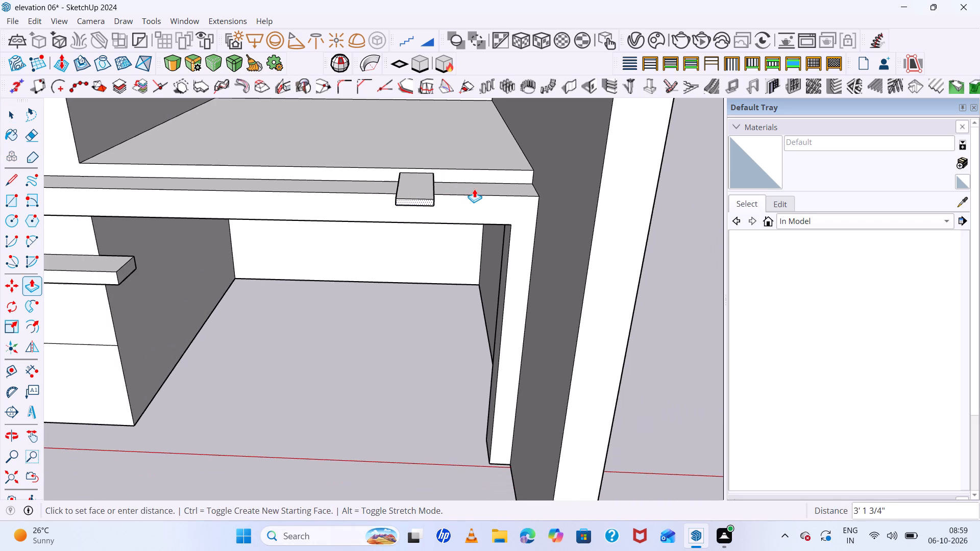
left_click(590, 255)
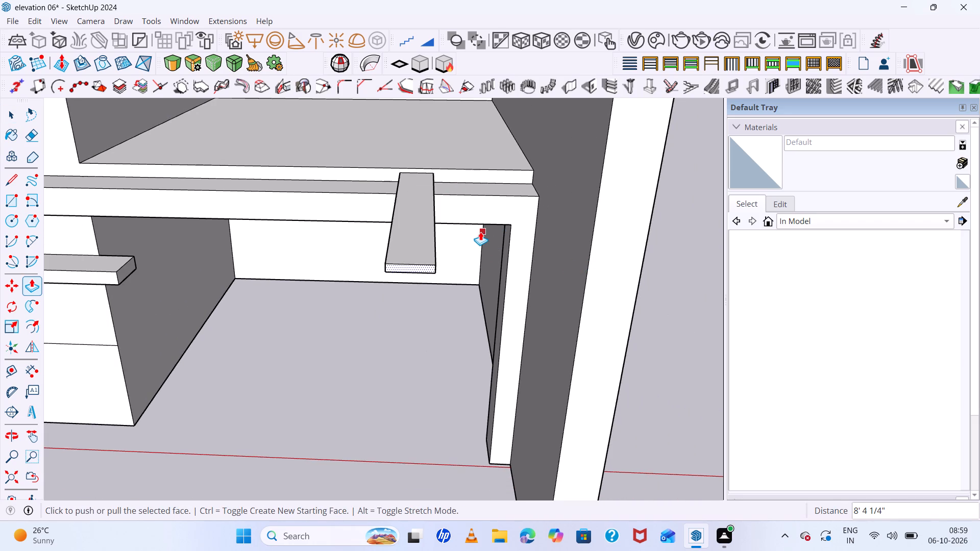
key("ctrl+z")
Pull the small rectangle out about 1' 6 3/16", and its front face about 2 9/16" more toward the portal beam's front.
scroll(429, 179, "up", 5)
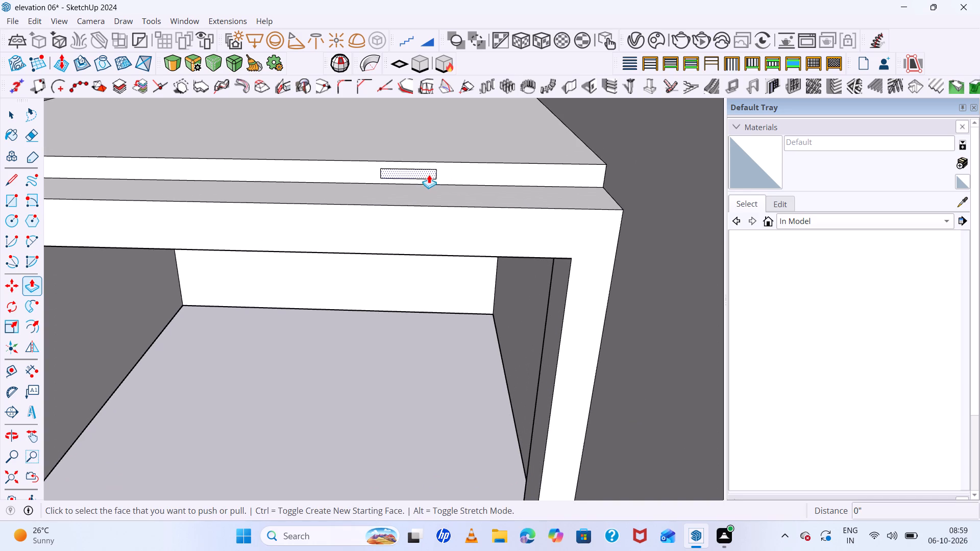
left_click(429, 173)
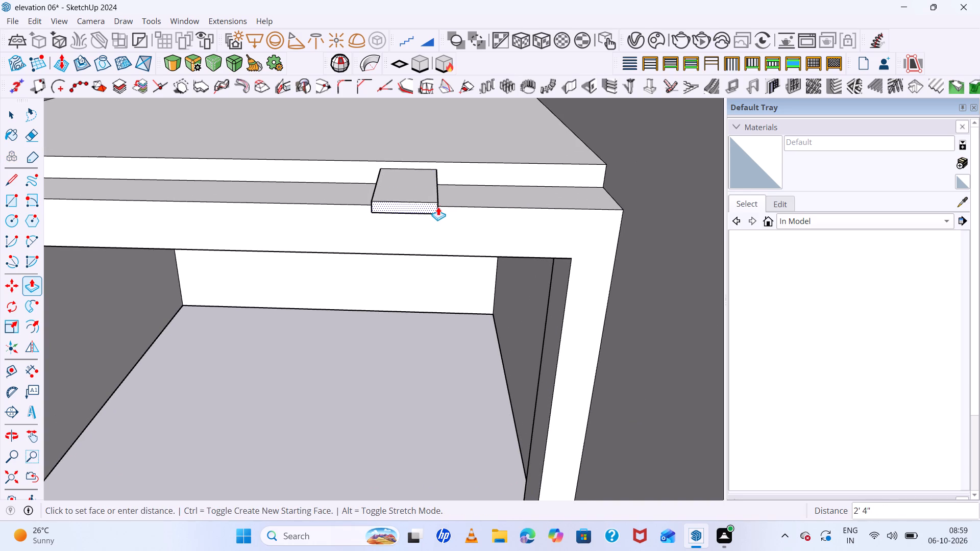
left_click(443, 206)
scroll(405, 196, "up", 4)
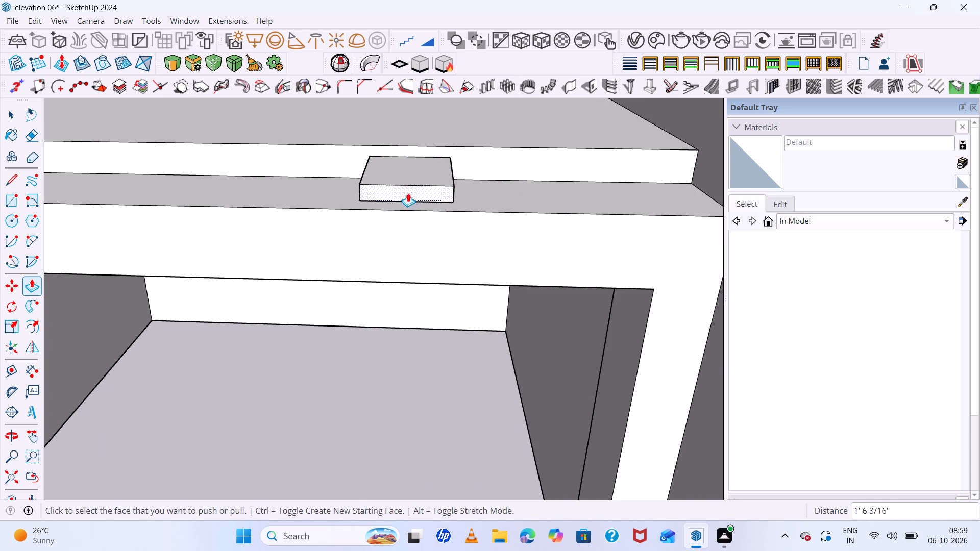
middle_click_drag(416, 191, 369, 228)
left_click(413, 202)
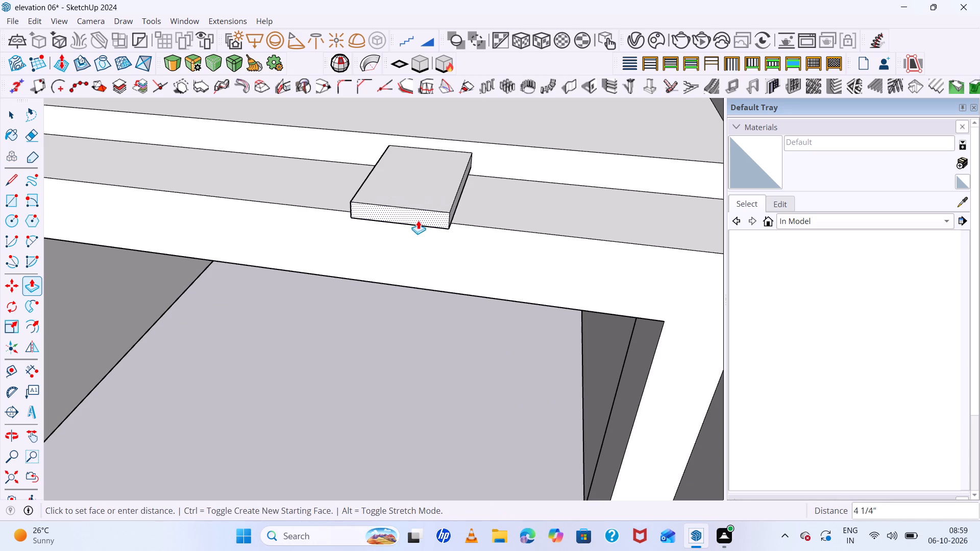
left_click(444, 221)
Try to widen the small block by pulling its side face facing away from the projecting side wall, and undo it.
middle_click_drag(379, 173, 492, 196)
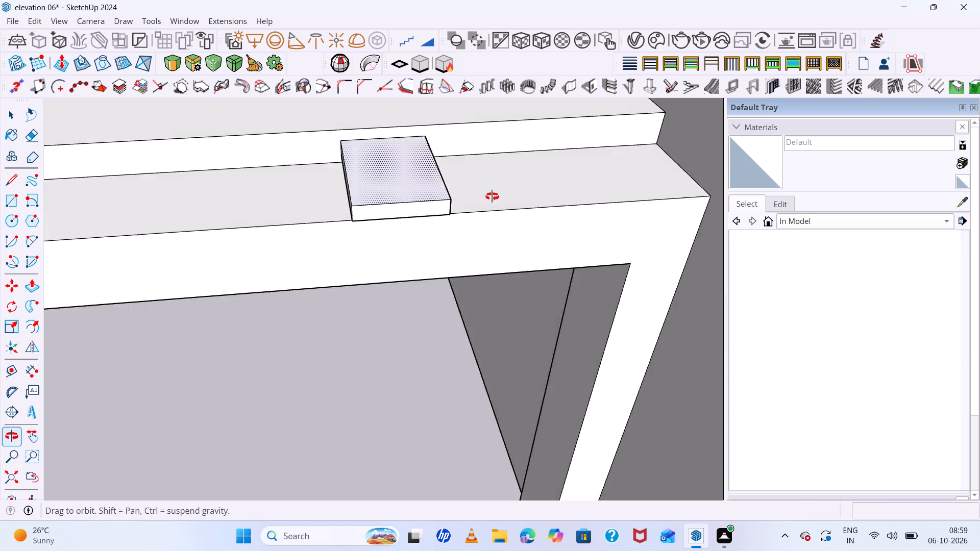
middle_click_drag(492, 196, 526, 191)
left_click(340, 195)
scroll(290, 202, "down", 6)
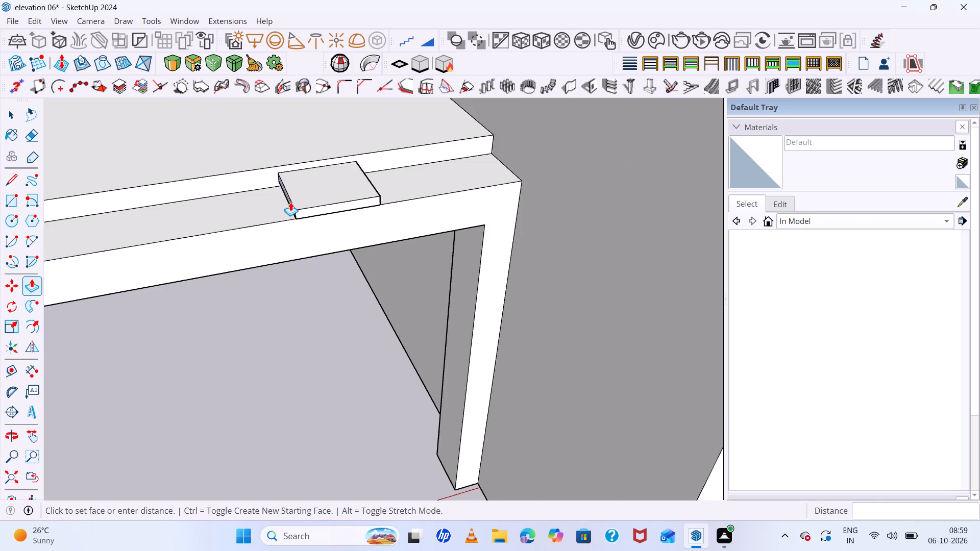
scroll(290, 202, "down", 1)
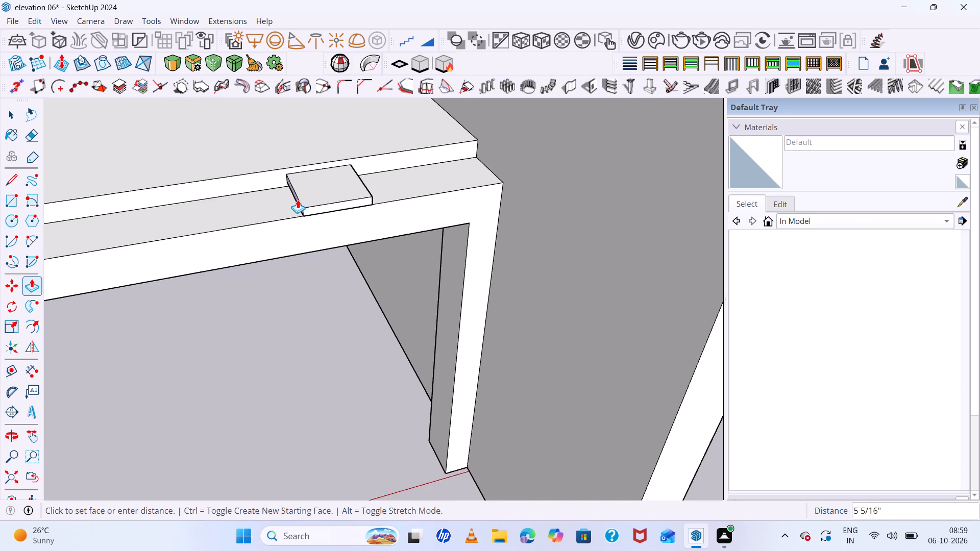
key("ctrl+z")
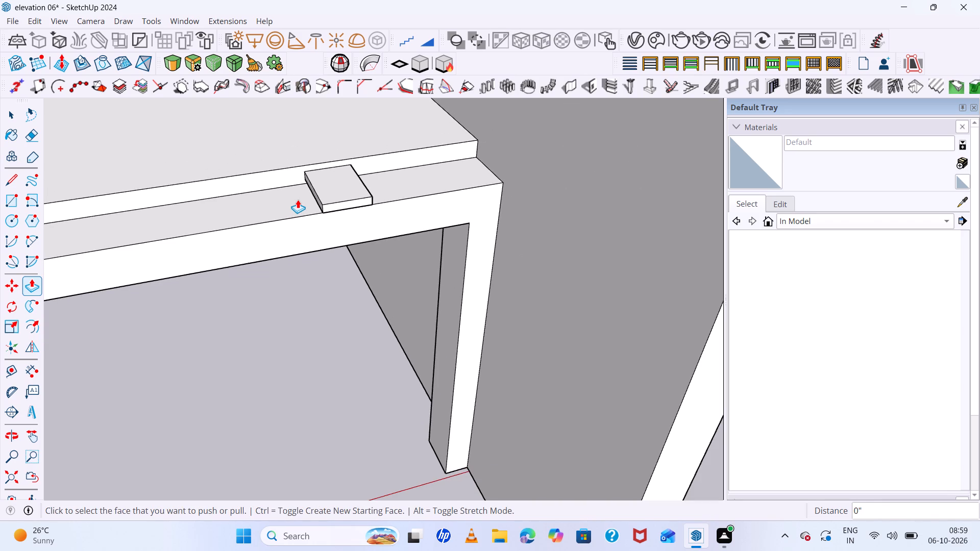
Pull the small block's front face farther out so it projects beyond the portal beam.
scroll(349, 199, "up", 5)
left_click(348, 203)
double_click(355, 214)
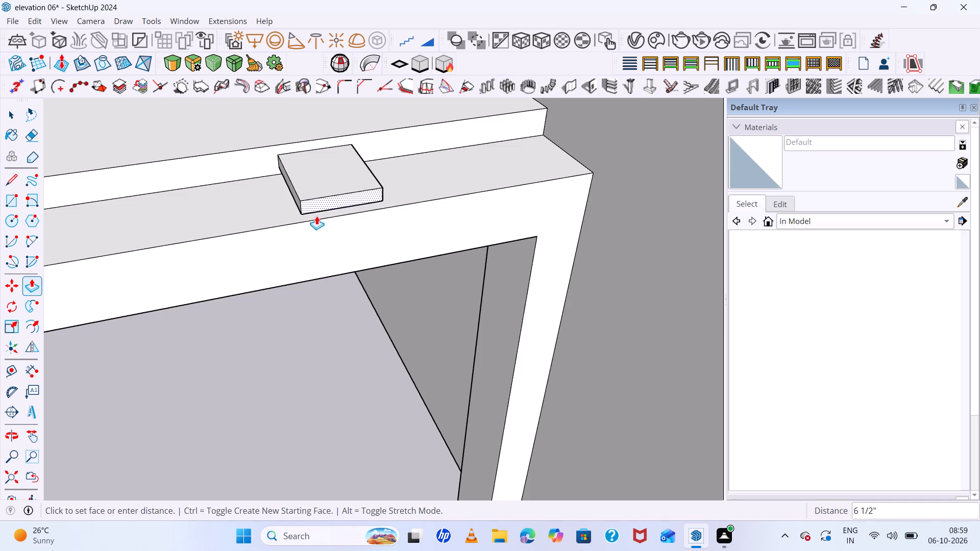
left_click(345, 238)
scroll(311, 221, "up", 4)
Extend the block about 11' 5 7/16" along the balcony slab's front edge, away from the projecting side wall.
left_click(310, 235)
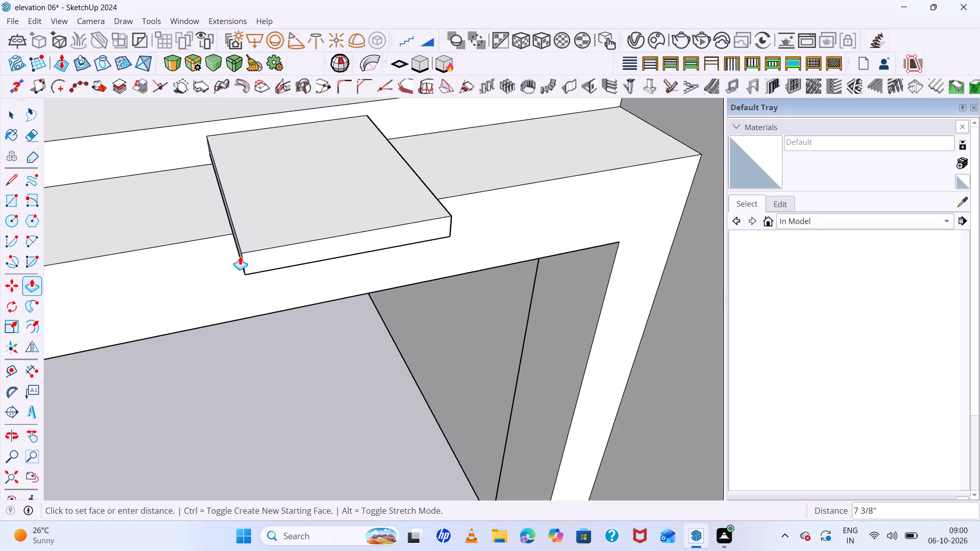
scroll(244, 204, "down", 3)
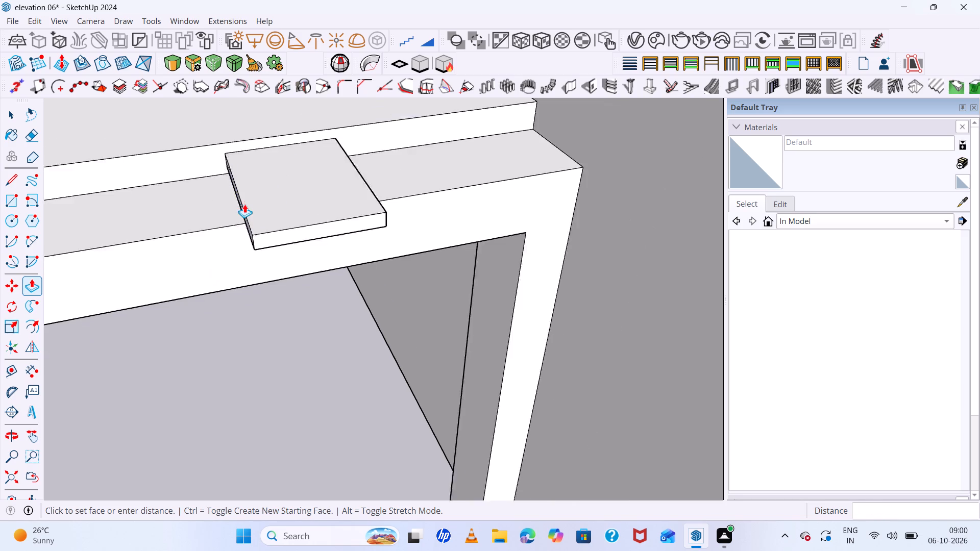
scroll(244, 204, "down", 19)
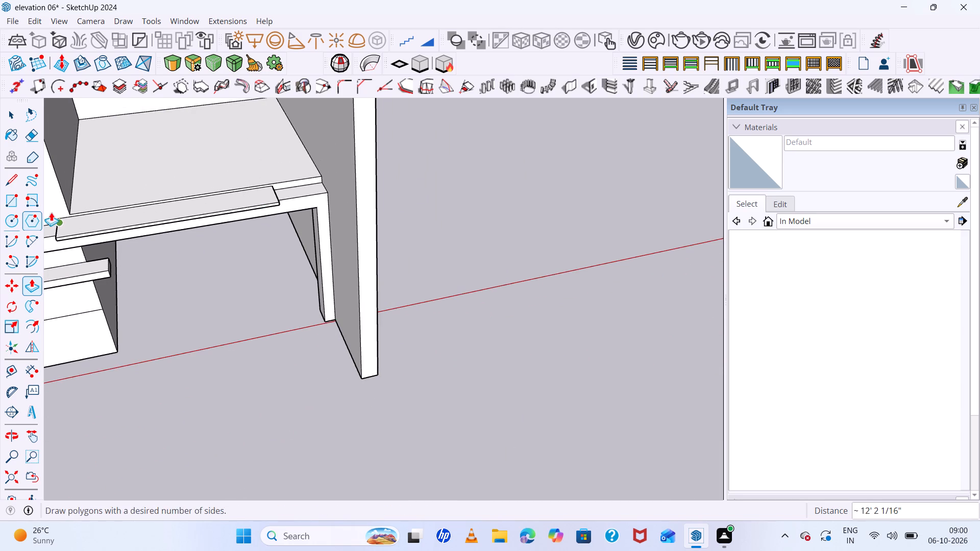
scroll(74, 217, "up", 7)
left_click(70, 209)
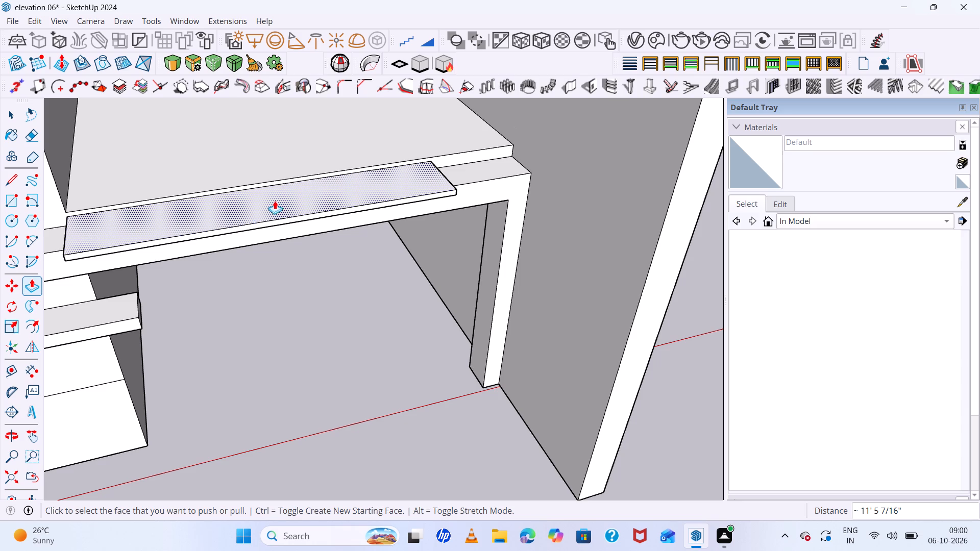
Extend the same end of the canopy strip about 12' 9 7/16" more, past the portal's outer post beneath the window.
scroll(278, 199, "down", 19)
scroll(225, 203, "up", 6)
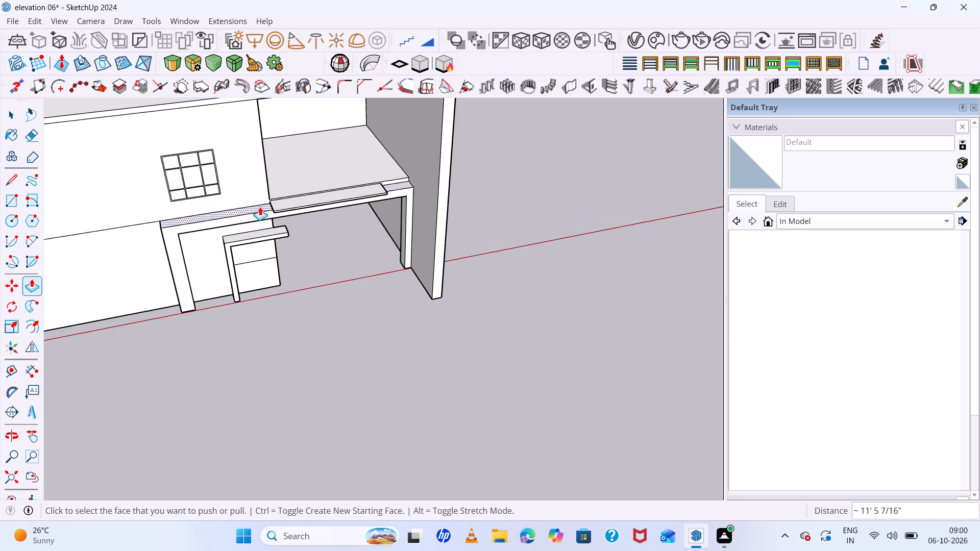
scroll(261, 208, "up", 12)
middle_click_drag(289, 206, 328, 172)
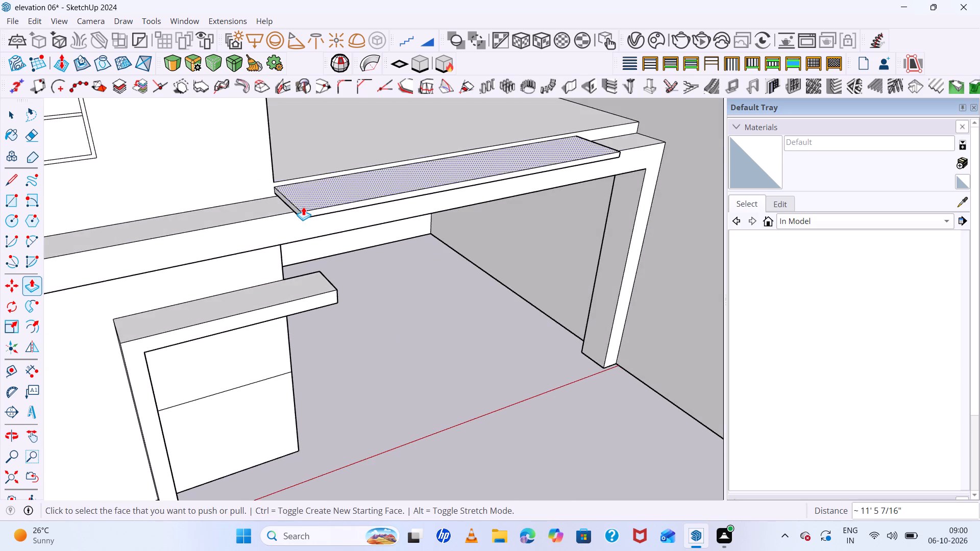
scroll(302, 207, "up", 4)
left_click(296, 213)
scroll(238, 229, "down", 6)
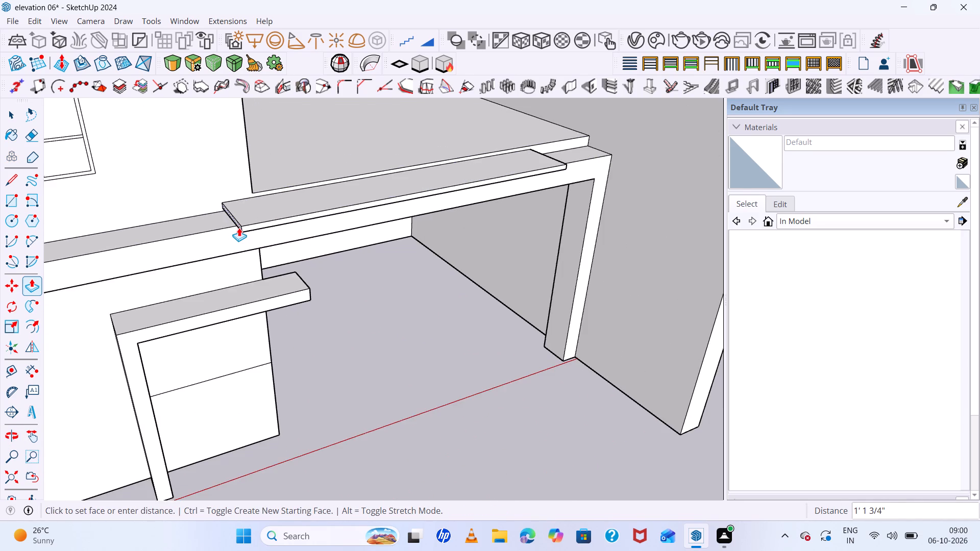
scroll(239, 227, "down", 2)
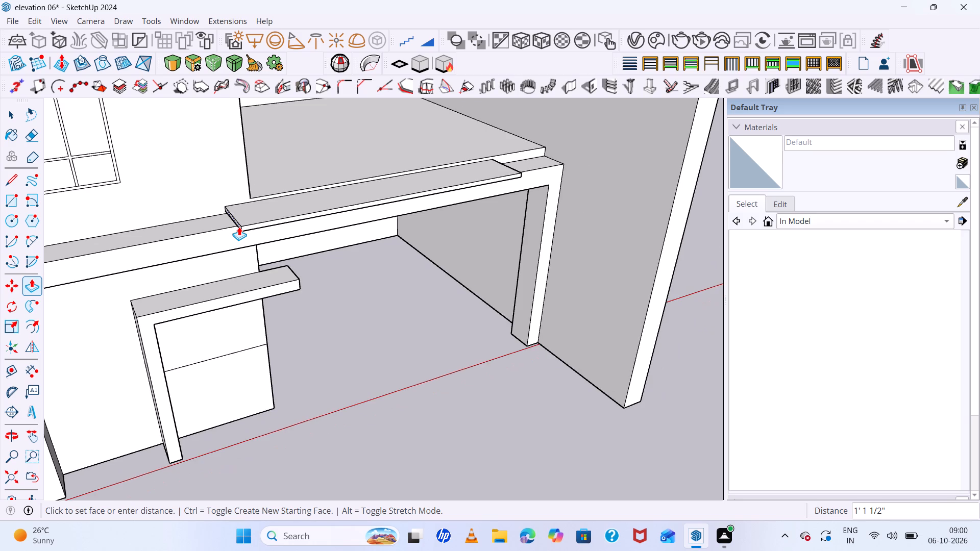
scroll(238, 226, "down", 5)
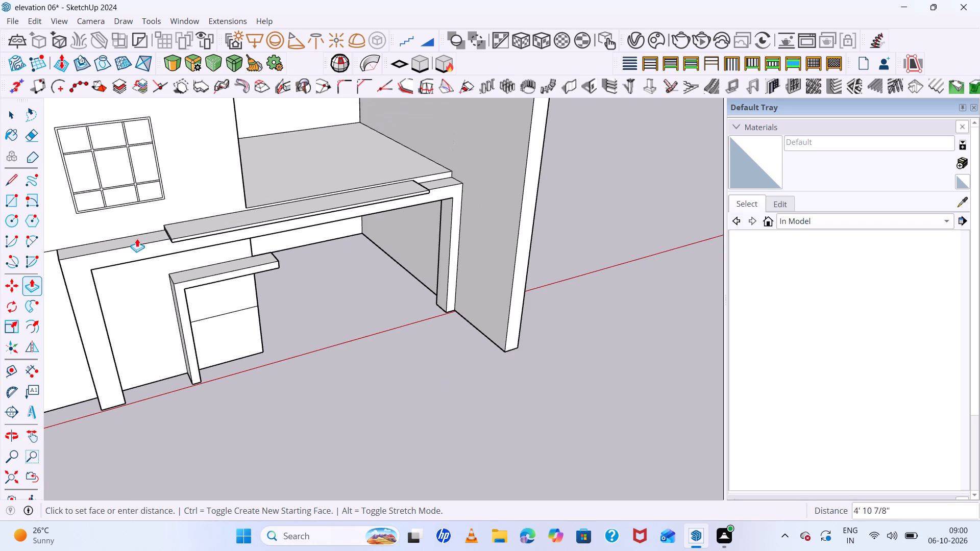
scroll(83, 253, "down", 4)
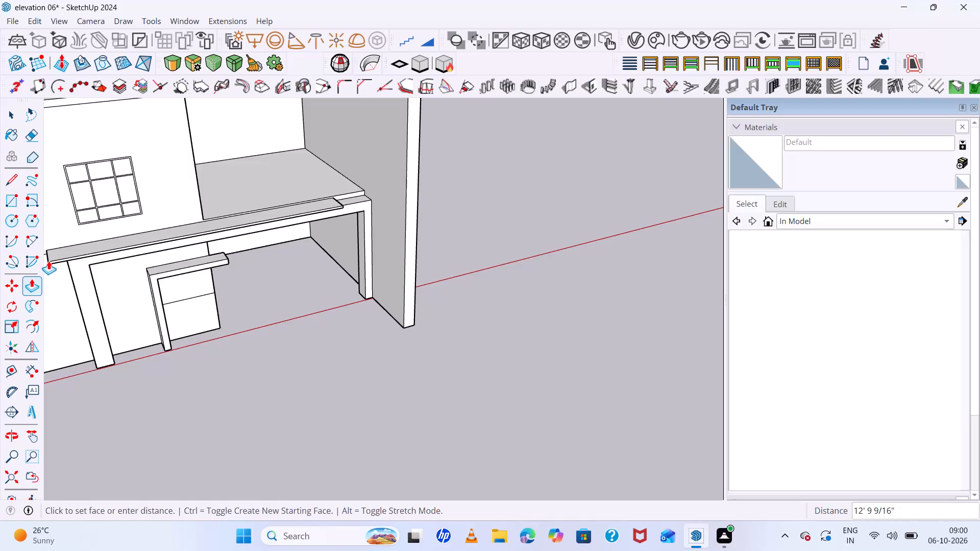
left_click(48, 260)
Pull the long front face of the canopy outward about 1' 8 7/8" to deepen its projection over the portal.
scroll(327, 199, "up", 6)
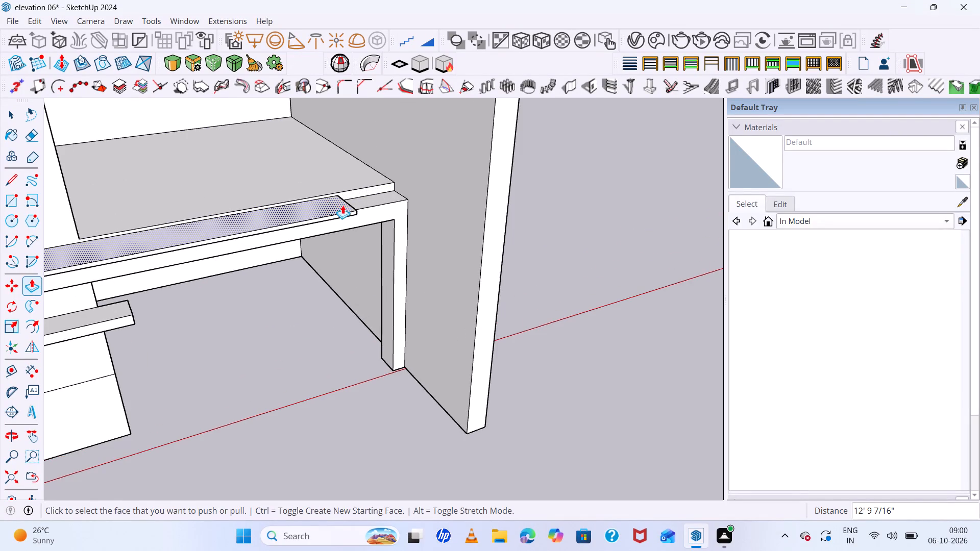
middle_click_drag(352, 203, 161, 233)
scroll(303, 188, "up", 8)
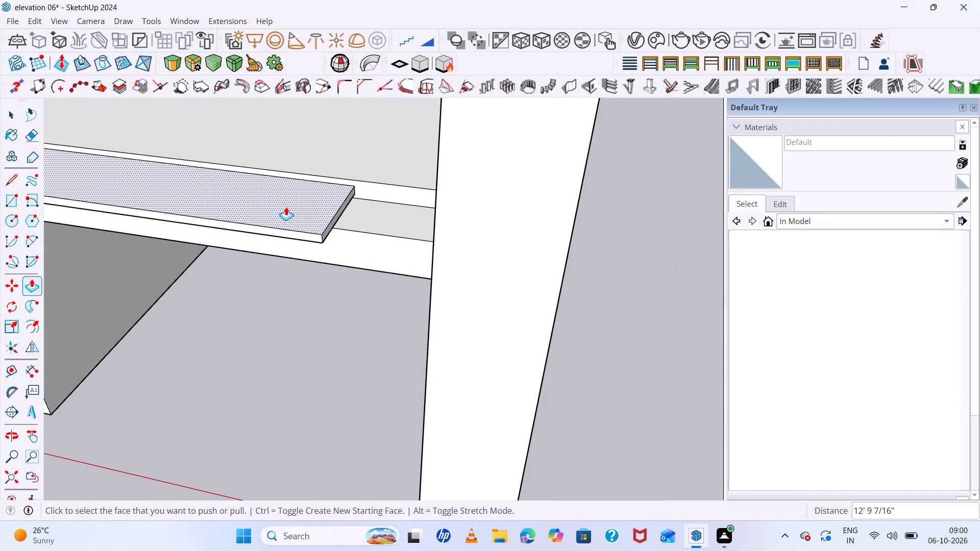
scroll(286, 207, "up", 6)
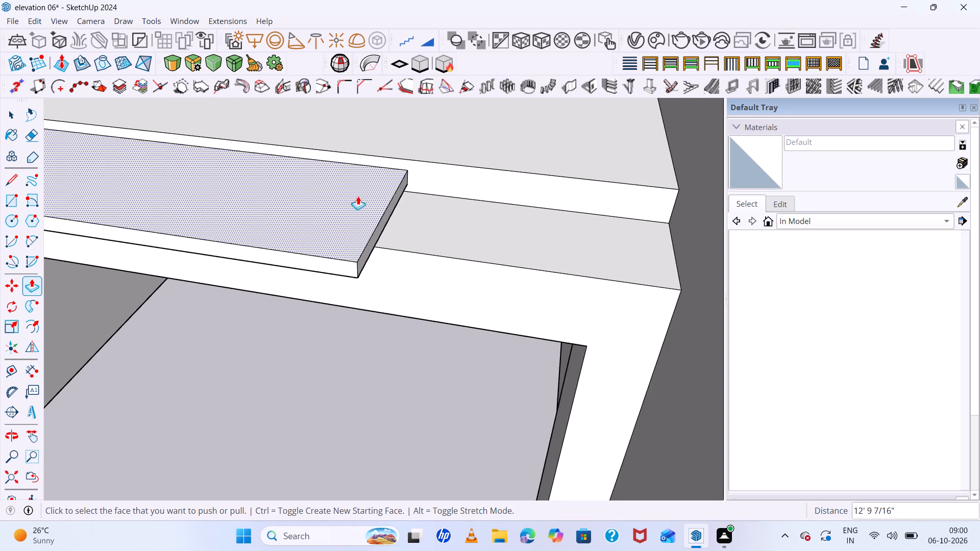
scroll(399, 207, "down", 2)
scroll(374, 179, "up", 5)
double_click(373, 178)
scroll(380, 173, "down", 15)
scroll(380, 185, "down", 6)
middle_click_drag(358, 192, 394, 189)
scroll(374, 198, "up", 2)
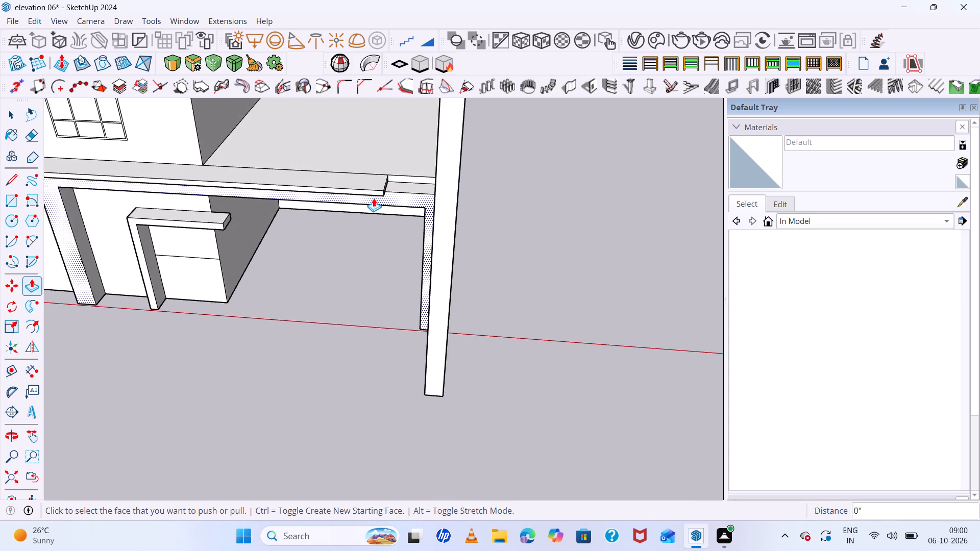
scroll(374, 198, "up", 4)
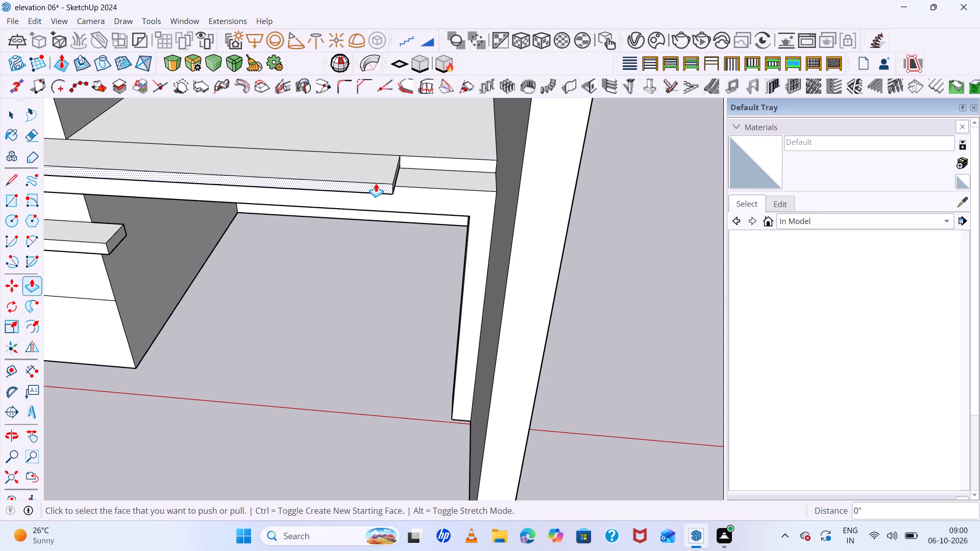
left_click(376, 183)
left_click(373, 210)
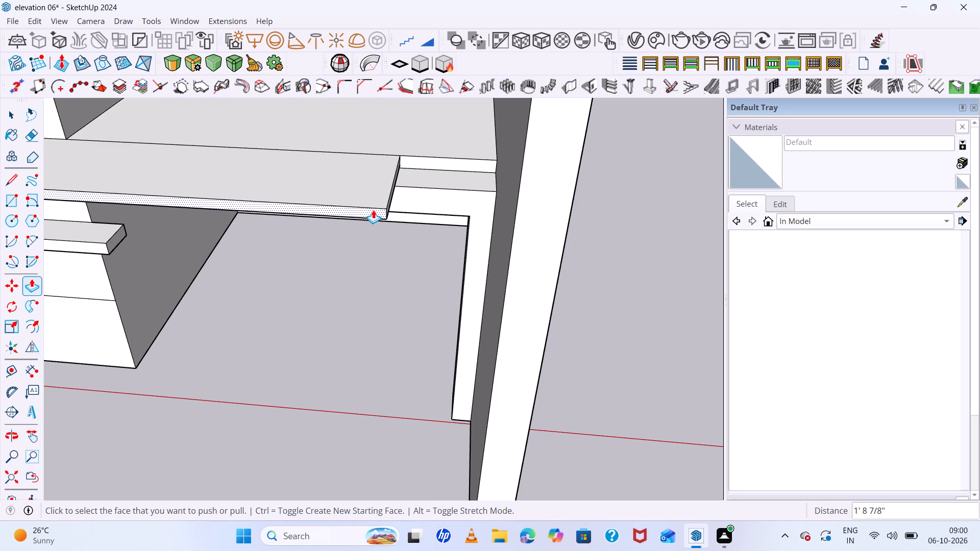
Examine the canopy over the entrance portal and its proportions on the front facade from several angles and distances.
scroll(364, 192, "down", 13)
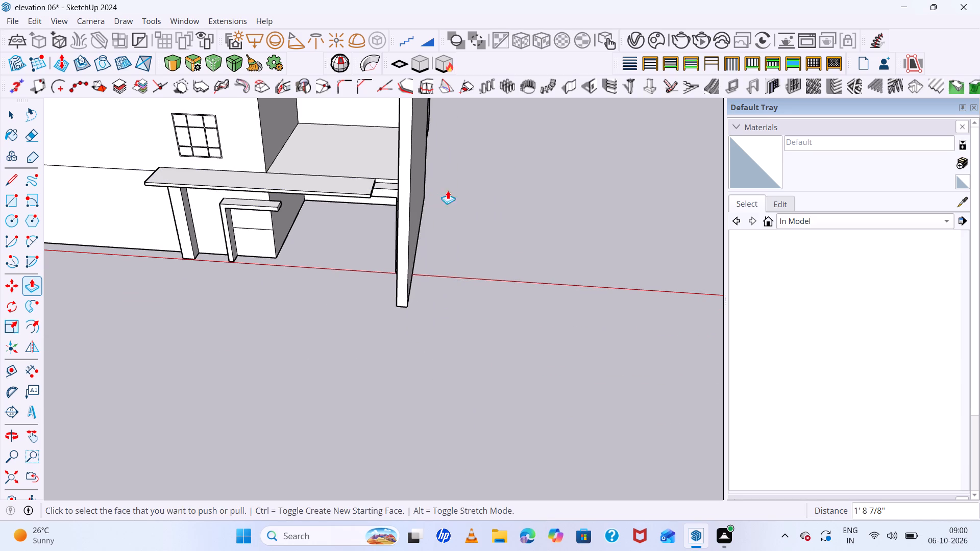
scroll(207, 103, "down", 5)
middle_click_drag(313, 191, 407, 176)
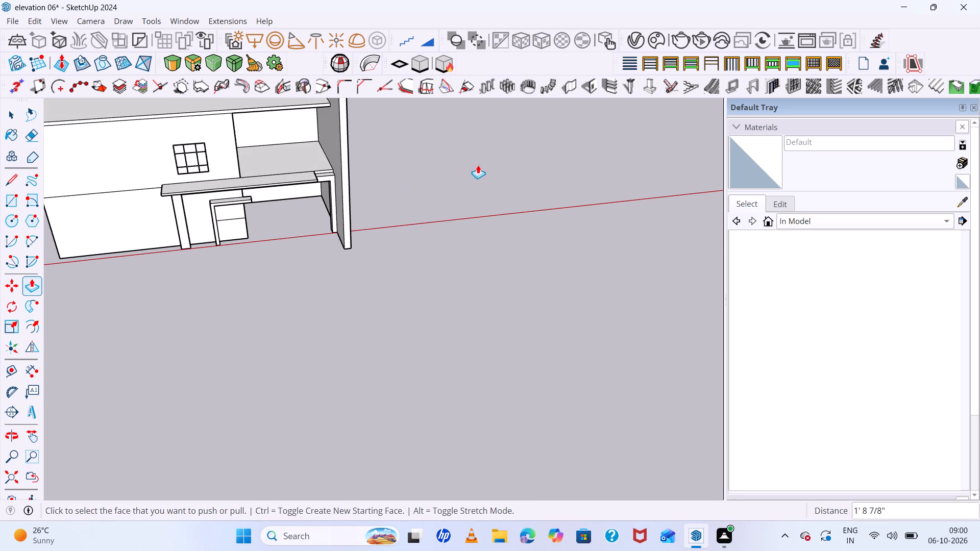
key("space")
scroll(391, 168, "down", 8)
scroll(391, 168, "up", 8)
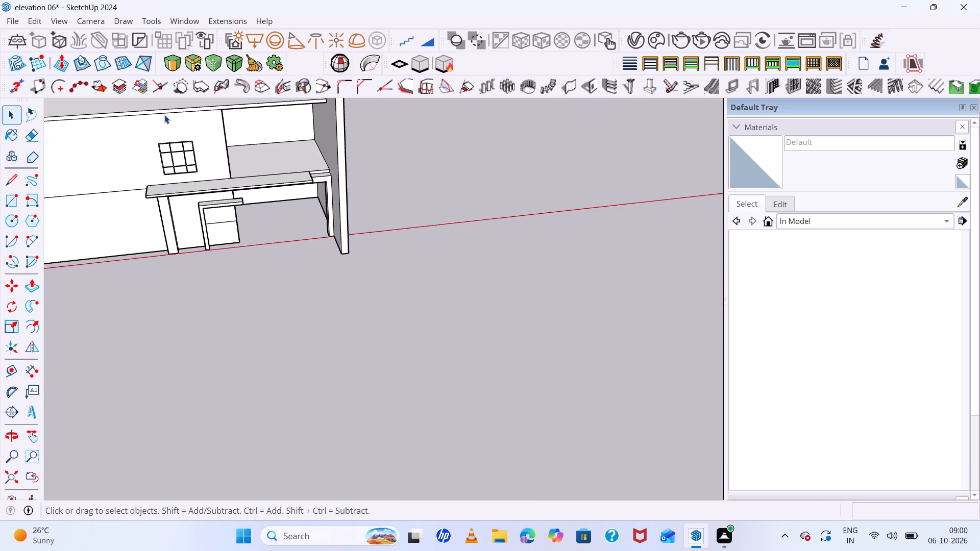
scroll(164, 115, "down", 7)
middle_click_drag(213, 156, 200, 227)
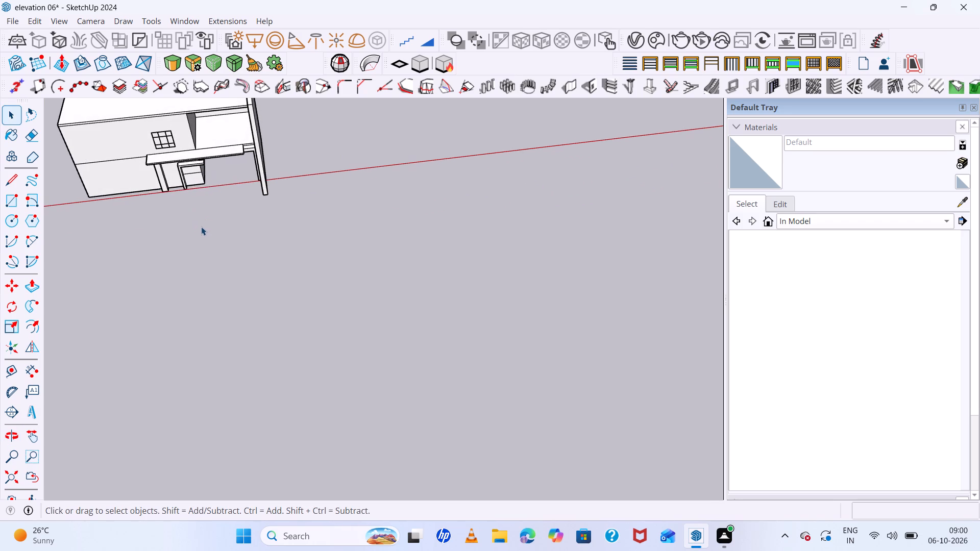
middle_click_drag(203, 178, 133, 182)
scroll(249, 110, "up", 8)
scroll(250, 117, "down", 5)
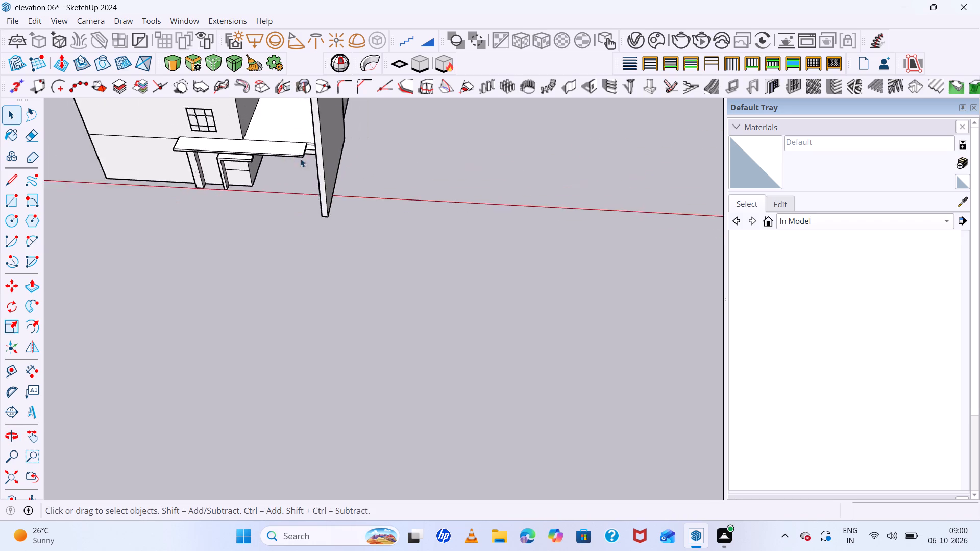
scroll(300, 158, "down", 11)
scroll(288, 120, "up", 16)
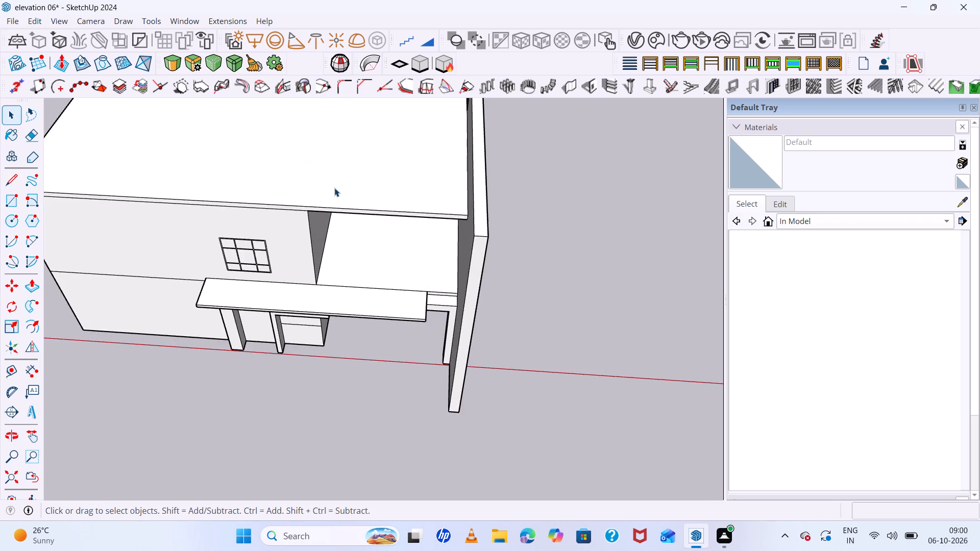
middle_click_drag(334, 188, 351, 90)
scroll(324, 191, "up", 9)
scroll(201, 211, "down", 6)
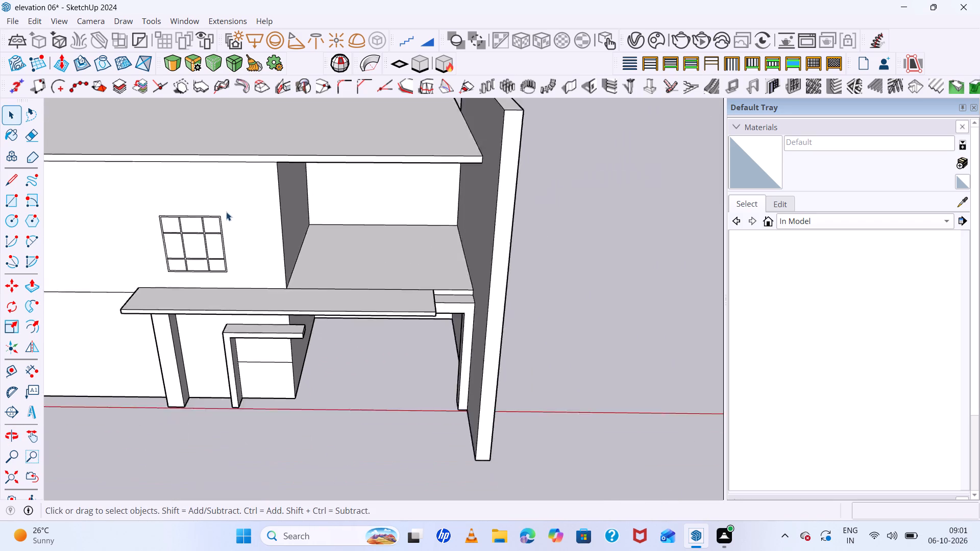
Examine the canopy's top surface and its relation to the portal and facade from low and high angles.
scroll(226, 212, "down", 4)
middle_click_drag(209, 231, 334, 125)
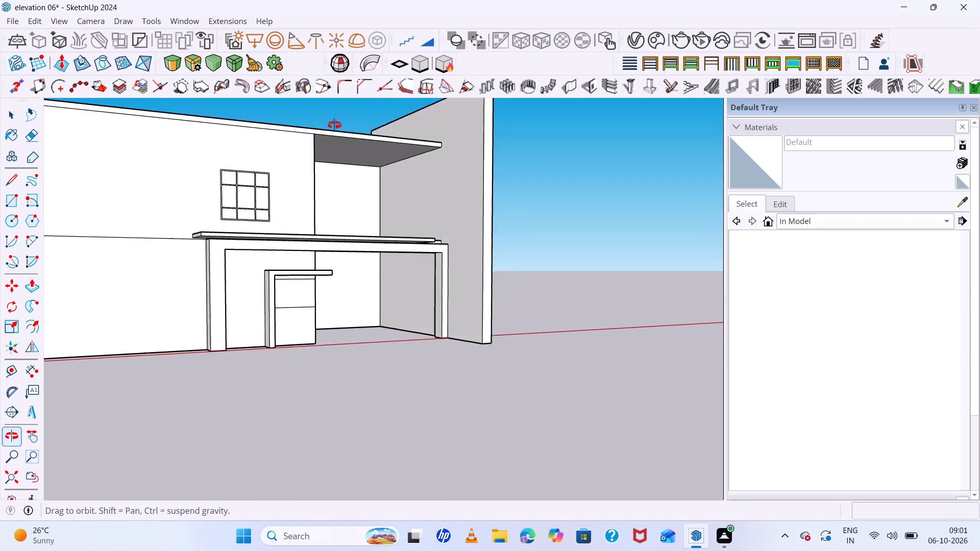
middle_click_drag(334, 125, 325, 139)
middle_click(325, 140)
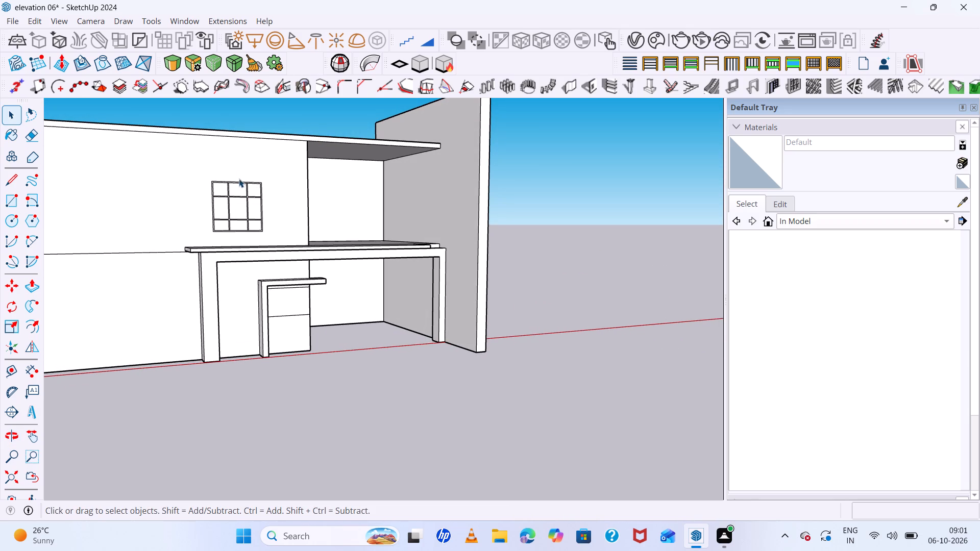
scroll(445, 175, "up", 1)
middle_click_drag(459, 201, 455, 234)
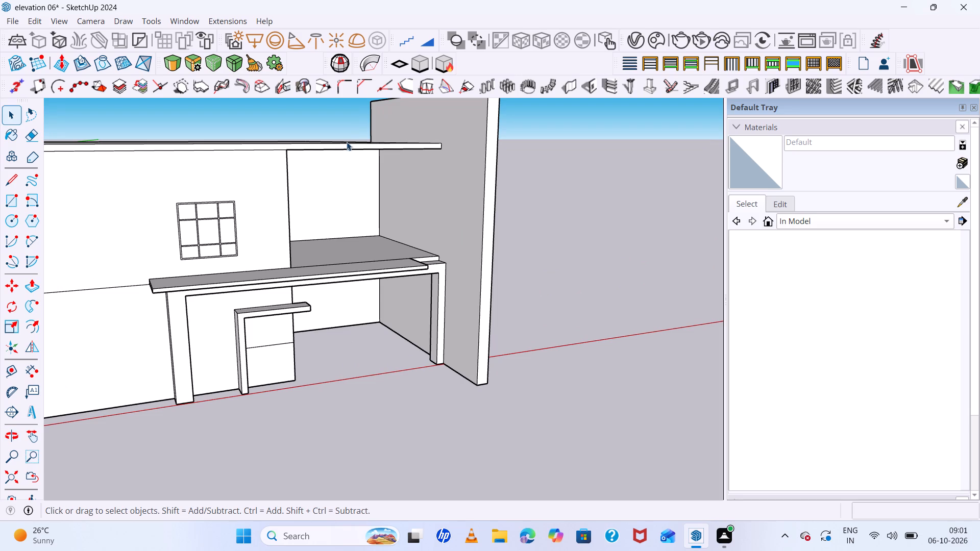
scroll(337, 173, "down", 6)
scroll(364, 163, "up", 2)
middle_click_drag(350, 219, 343, 345)
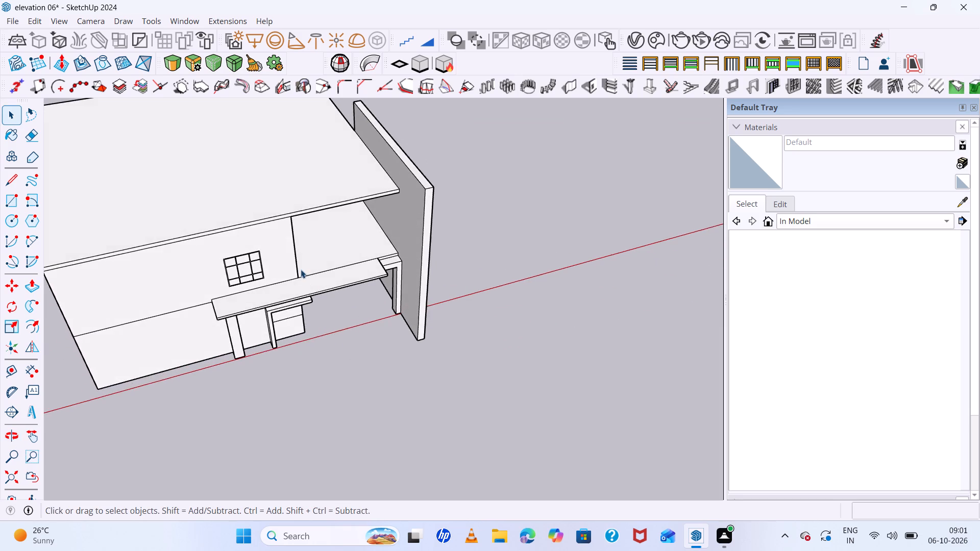
scroll(299, 269, "up", 8)
double_click(408, 261)
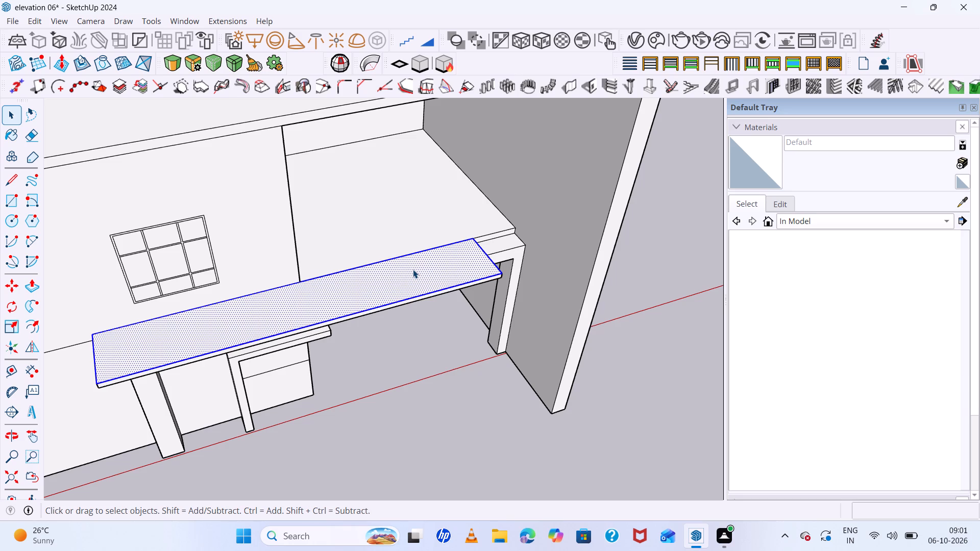
scroll(397, 159, "down", 14)
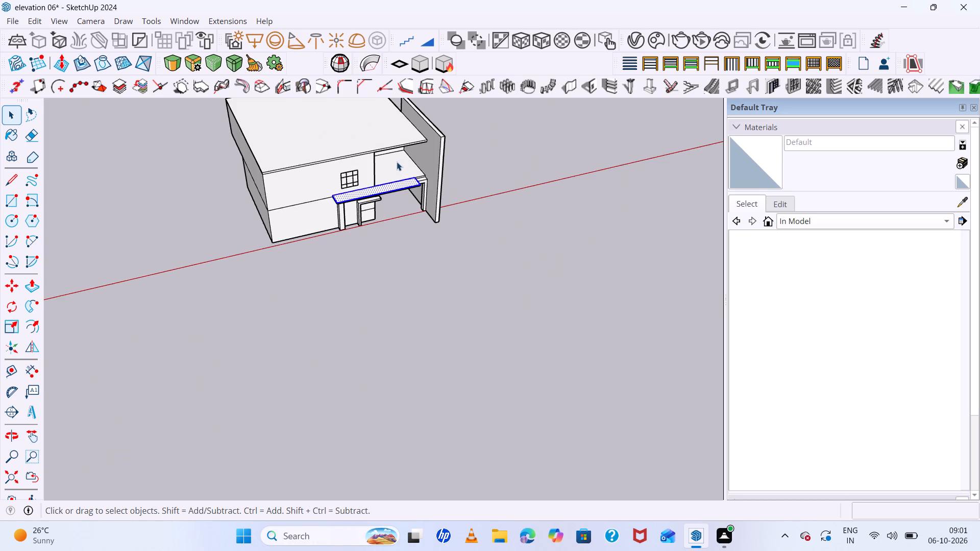
scroll(397, 162, "down", 1)
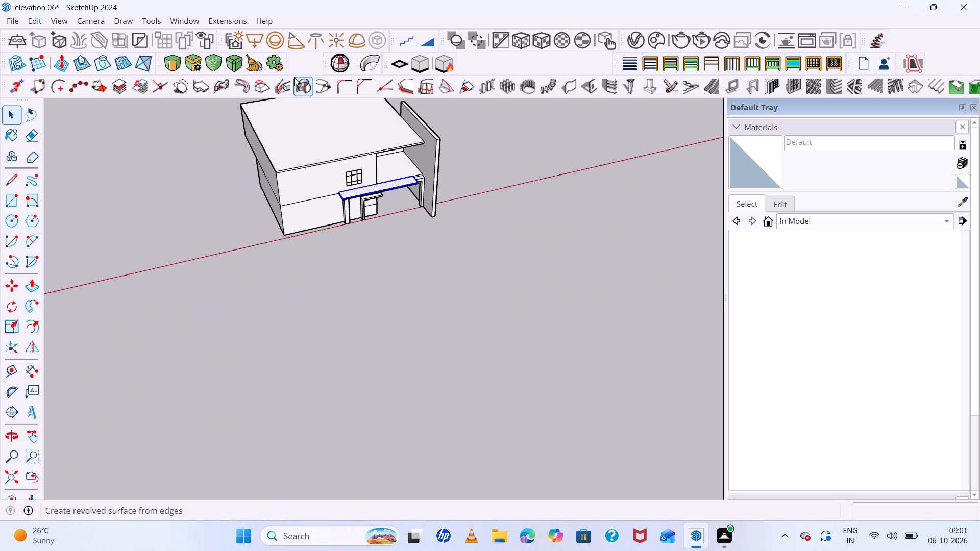
middle_click_drag(406, 173, 387, 242)
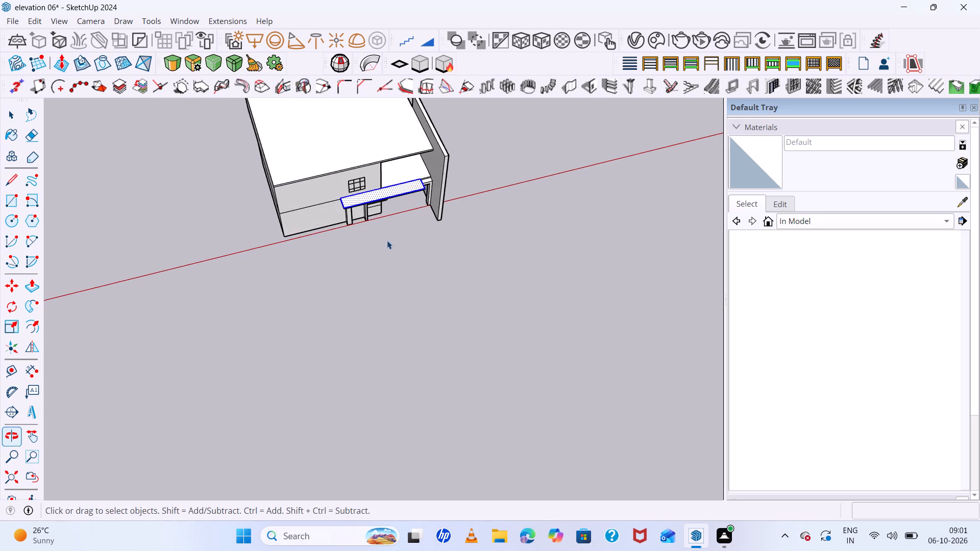
scroll(389, 174, "up", 9)
double_click(458, 292)
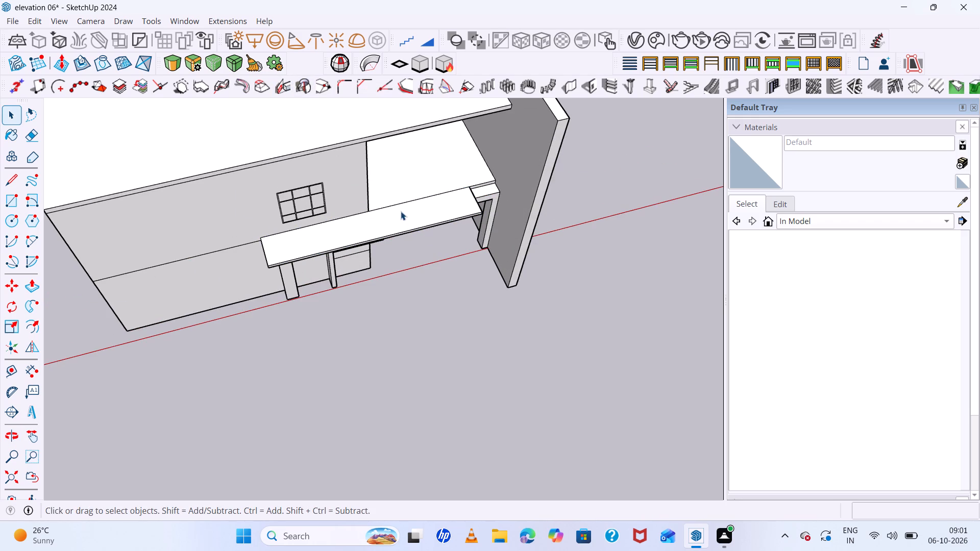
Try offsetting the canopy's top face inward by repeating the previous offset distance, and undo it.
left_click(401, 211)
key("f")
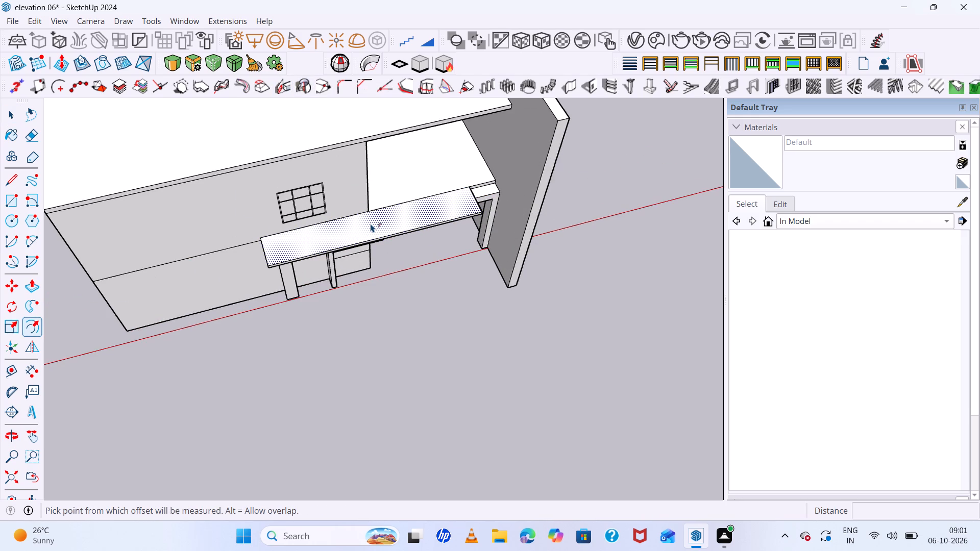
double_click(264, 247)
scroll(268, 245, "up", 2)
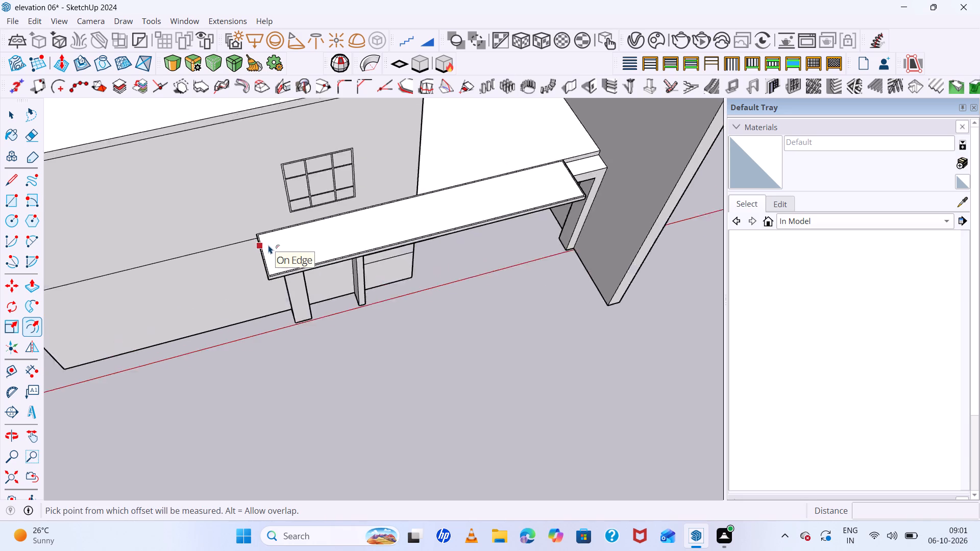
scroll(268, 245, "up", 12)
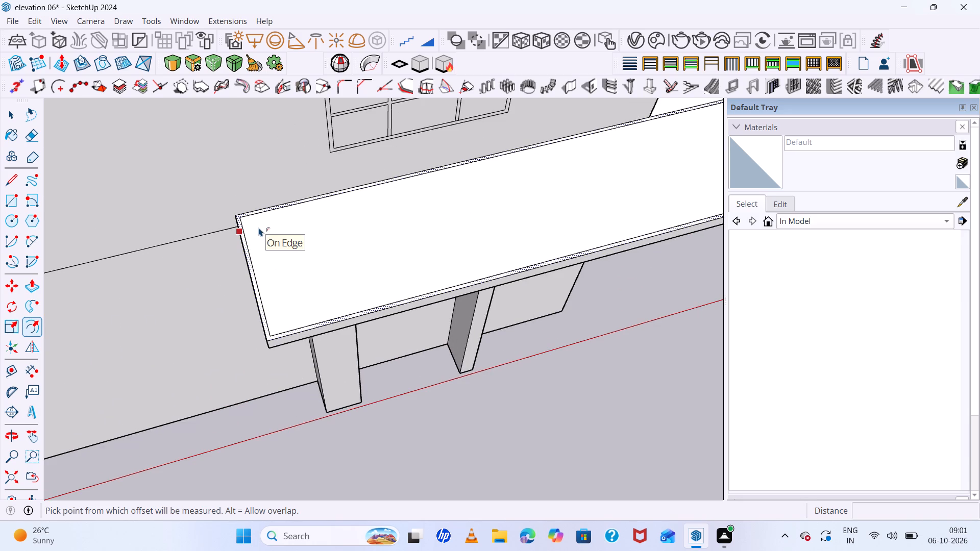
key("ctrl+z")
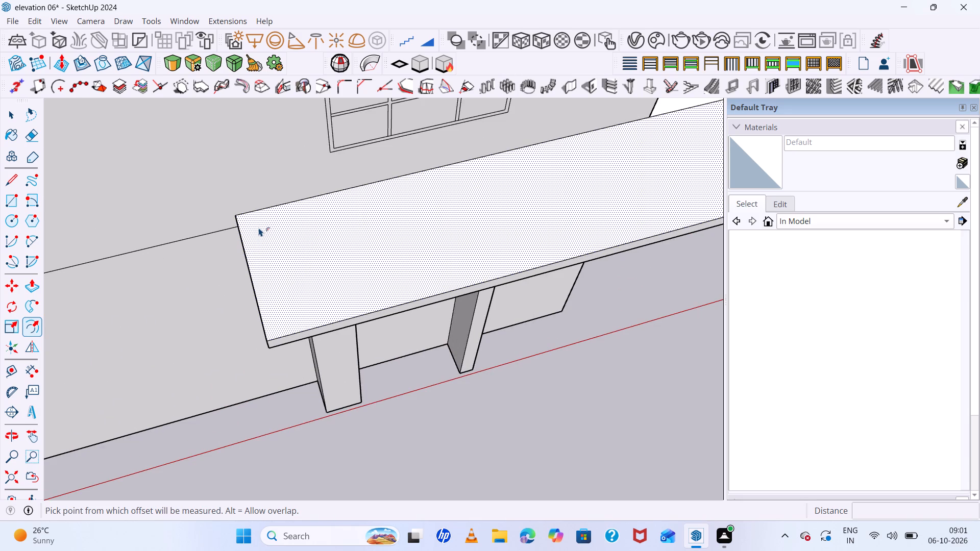
Offset the canopy's top face outline inward about 4" to form a border strip around it.
left_click(251, 241)
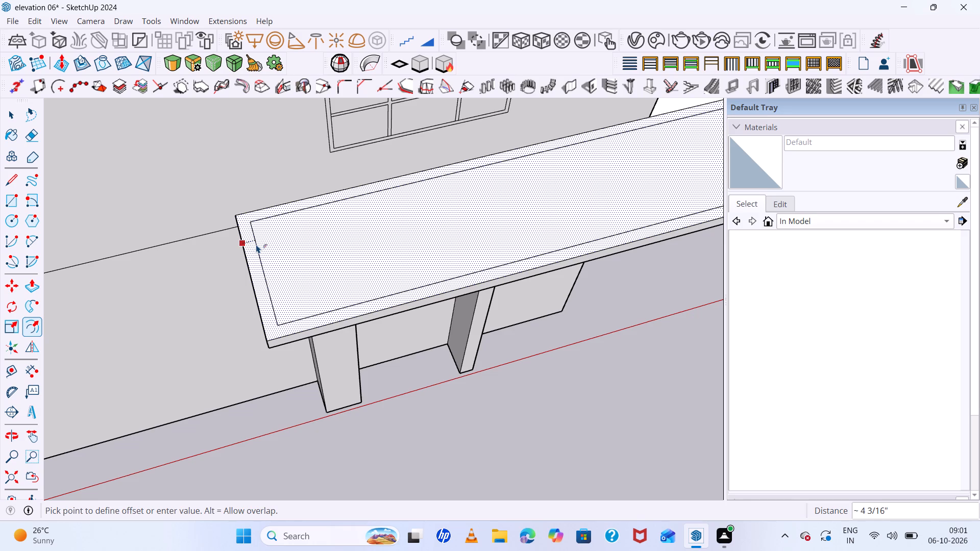
left_click(256, 244)
scroll(243, 189, "up", 6)
scroll(279, 216, "up", 6)
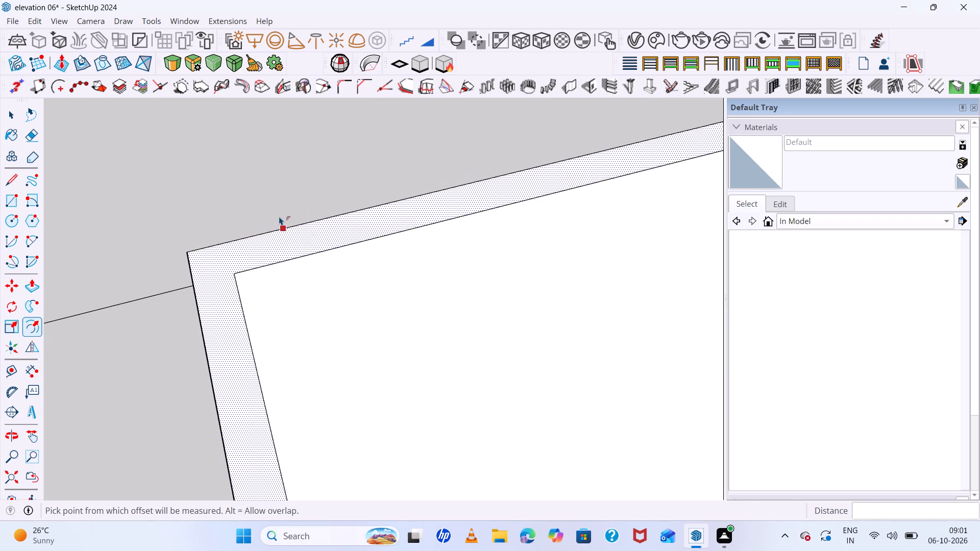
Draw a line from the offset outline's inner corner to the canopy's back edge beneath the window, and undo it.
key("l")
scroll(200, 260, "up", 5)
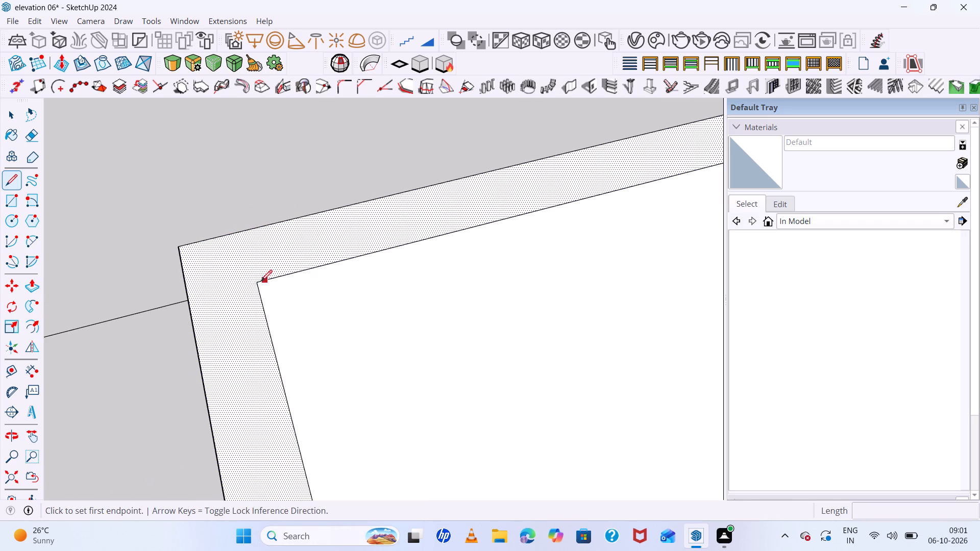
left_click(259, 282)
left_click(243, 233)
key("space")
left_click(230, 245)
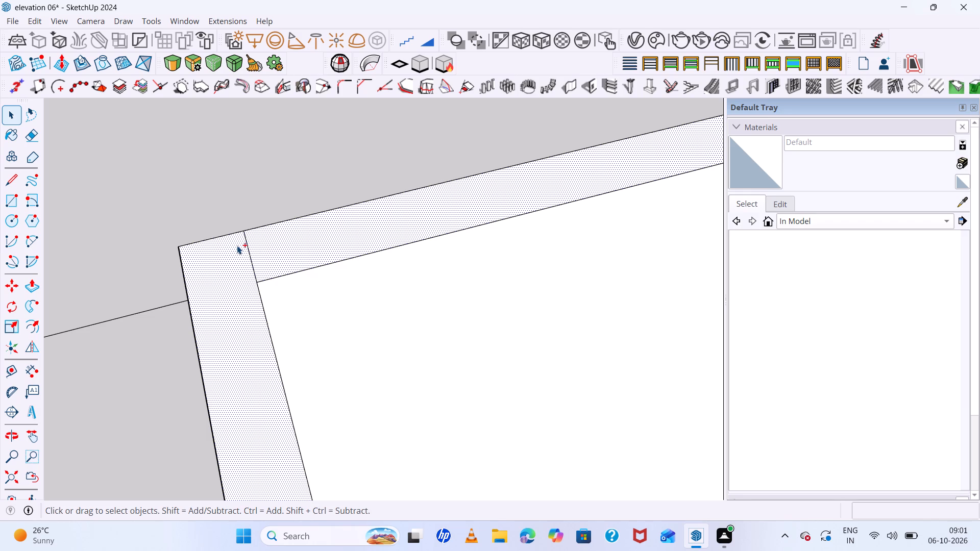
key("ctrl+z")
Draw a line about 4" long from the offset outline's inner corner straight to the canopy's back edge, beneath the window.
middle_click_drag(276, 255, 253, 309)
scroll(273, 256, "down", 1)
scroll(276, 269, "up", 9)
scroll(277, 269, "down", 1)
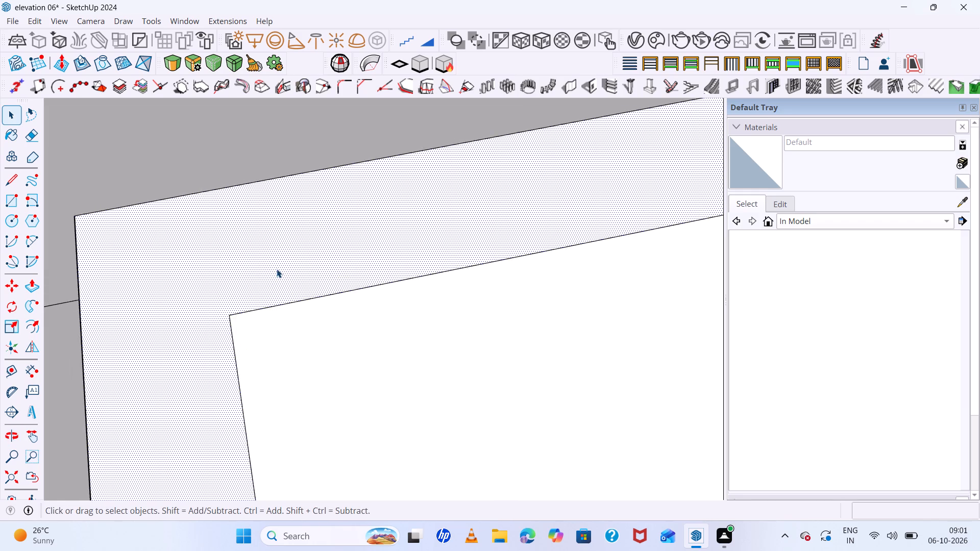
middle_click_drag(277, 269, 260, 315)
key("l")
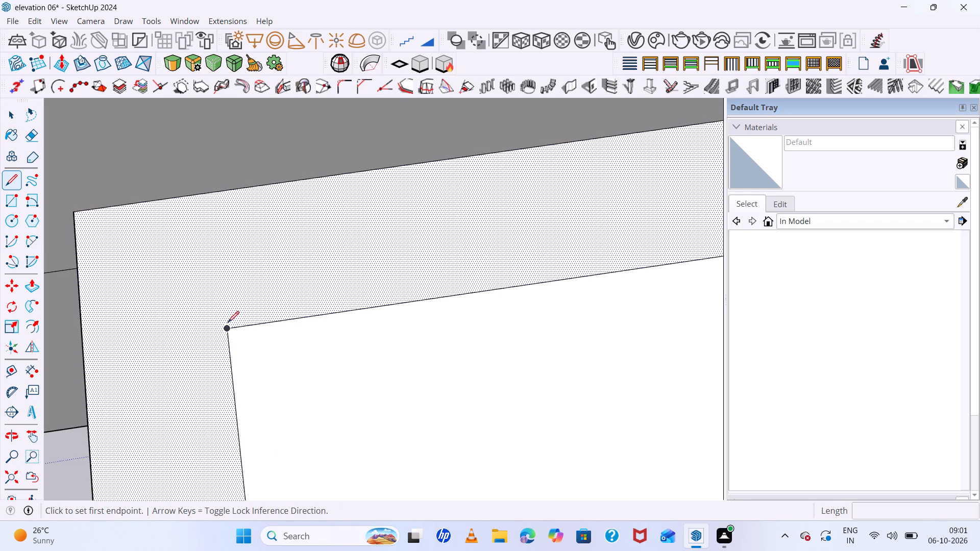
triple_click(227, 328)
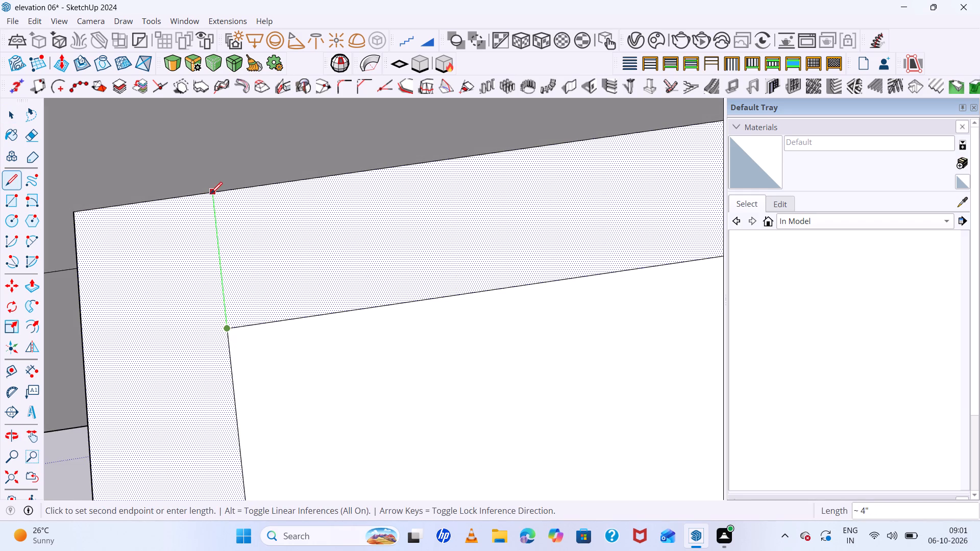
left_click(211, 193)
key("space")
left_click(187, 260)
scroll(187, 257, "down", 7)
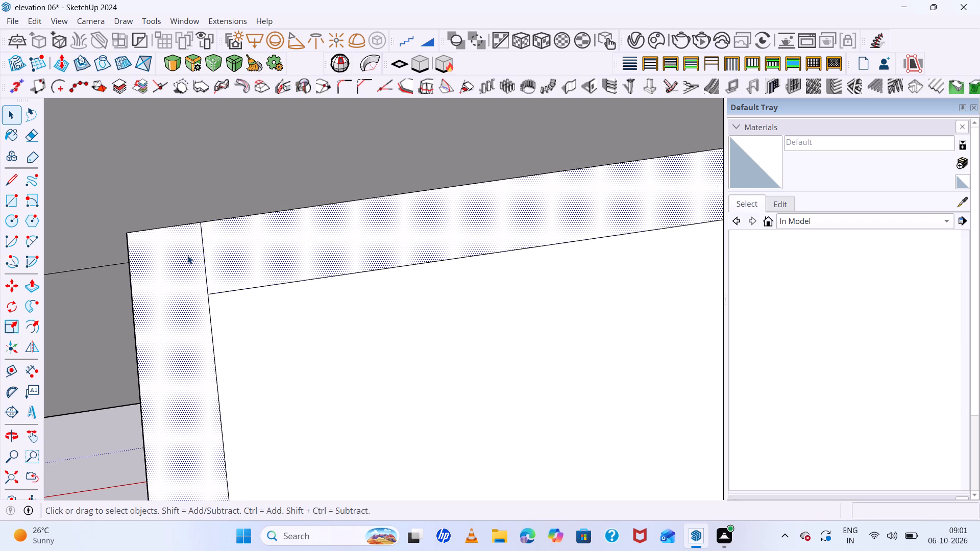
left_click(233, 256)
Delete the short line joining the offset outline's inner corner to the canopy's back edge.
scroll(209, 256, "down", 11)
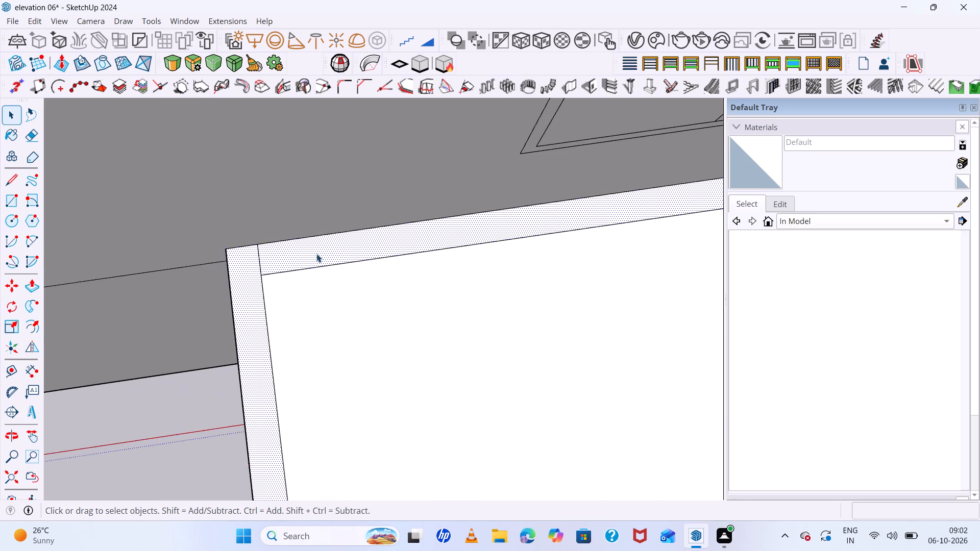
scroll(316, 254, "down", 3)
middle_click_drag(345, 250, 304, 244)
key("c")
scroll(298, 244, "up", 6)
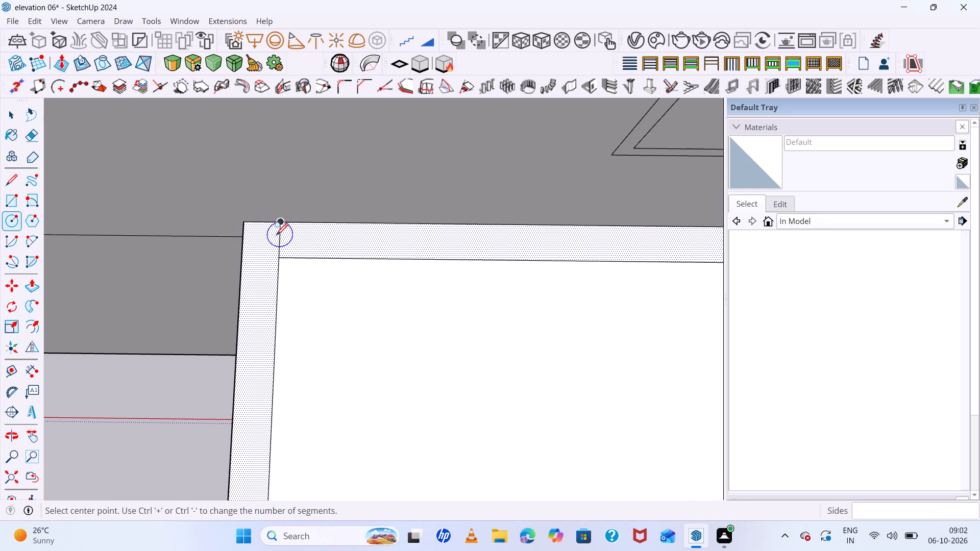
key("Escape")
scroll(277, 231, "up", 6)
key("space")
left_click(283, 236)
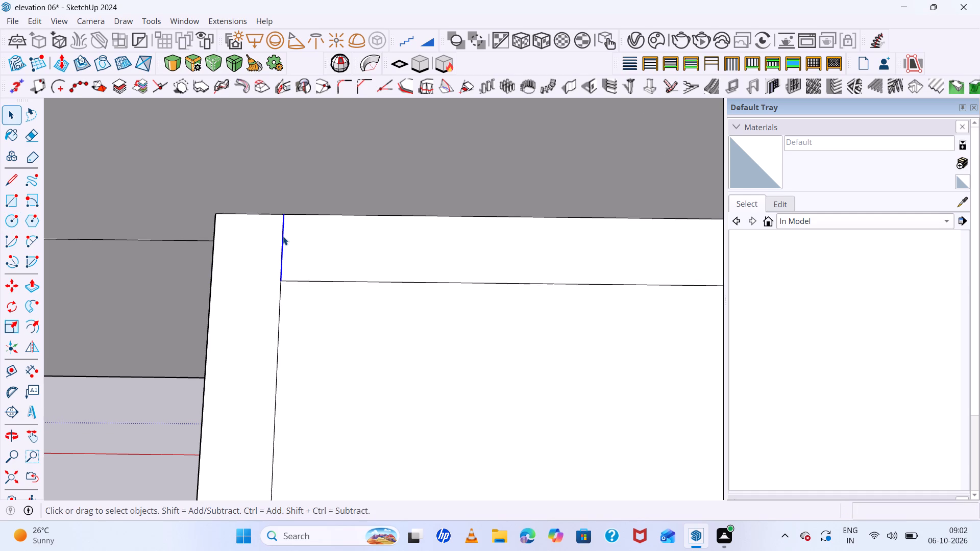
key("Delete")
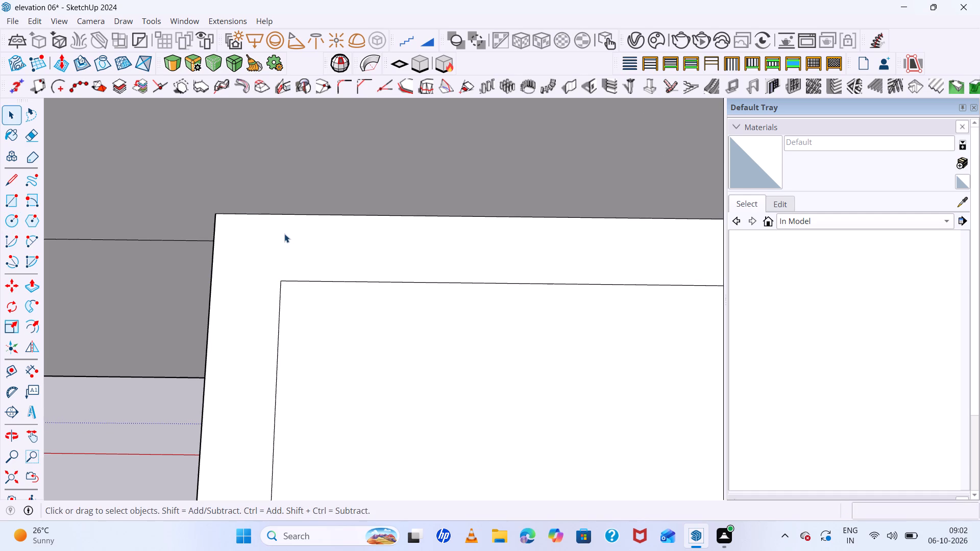
Draw a narrow rectangle across the back border strip, from the inner corner beneath the window to the canopy's back edge.
key("r")
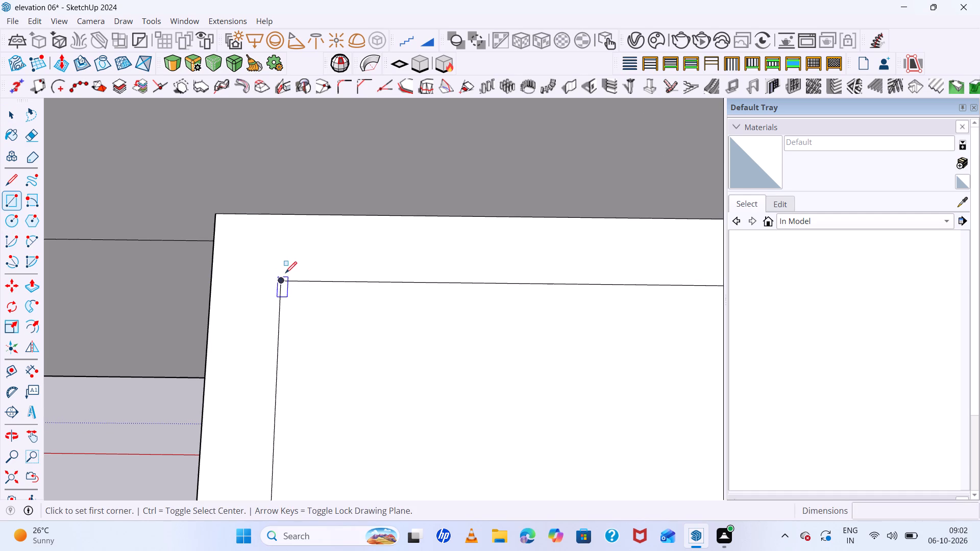
left_click(282, 282)
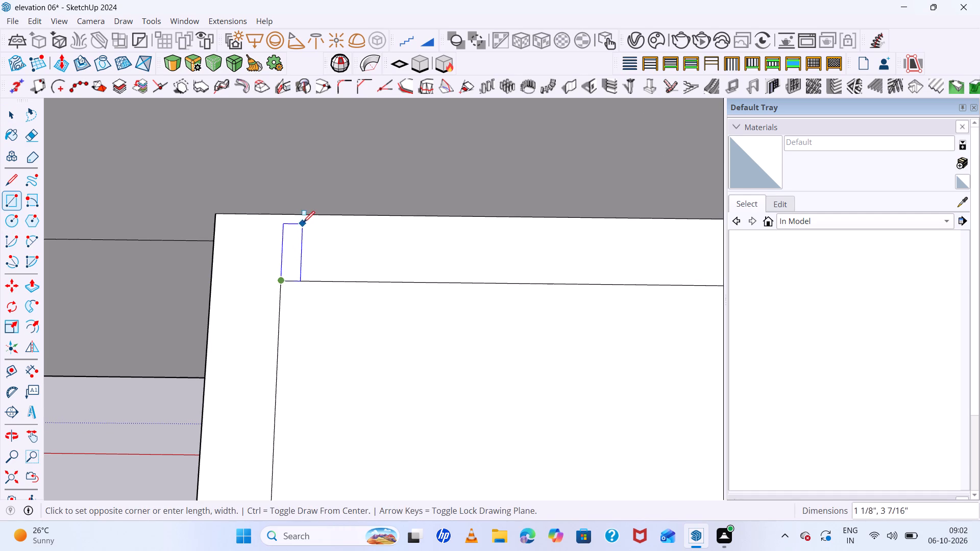
left_click(309, 214)
key("space")
left_click(328, 242)
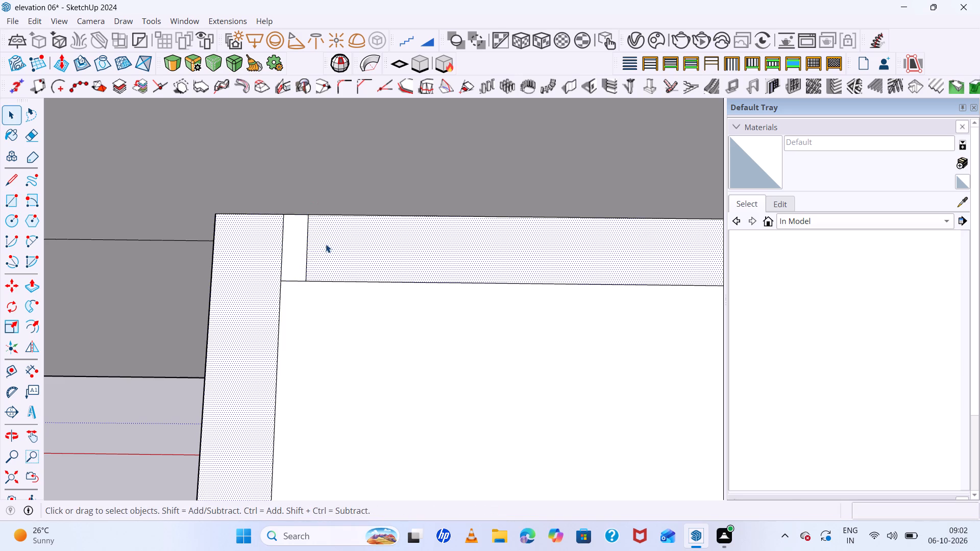
Draw a matching rectangle, about 1 5/16" by 4", across the back border strip at the inner corner nearest the side wall.
scroll(271, 249, "down", 7)
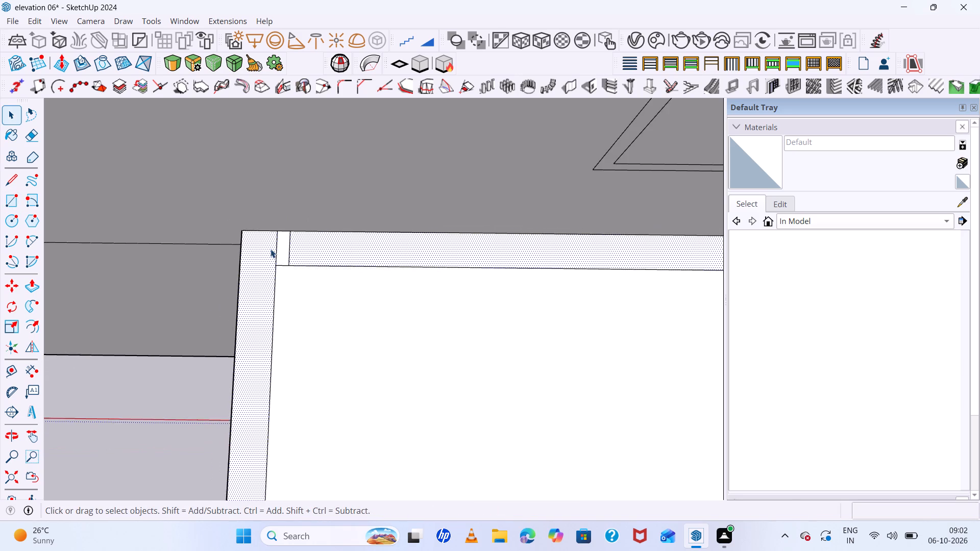
scroll(268, 248, "down", 20)
scroll(259, 243, "down", 6)
scroll(441, 258, "up", 2)
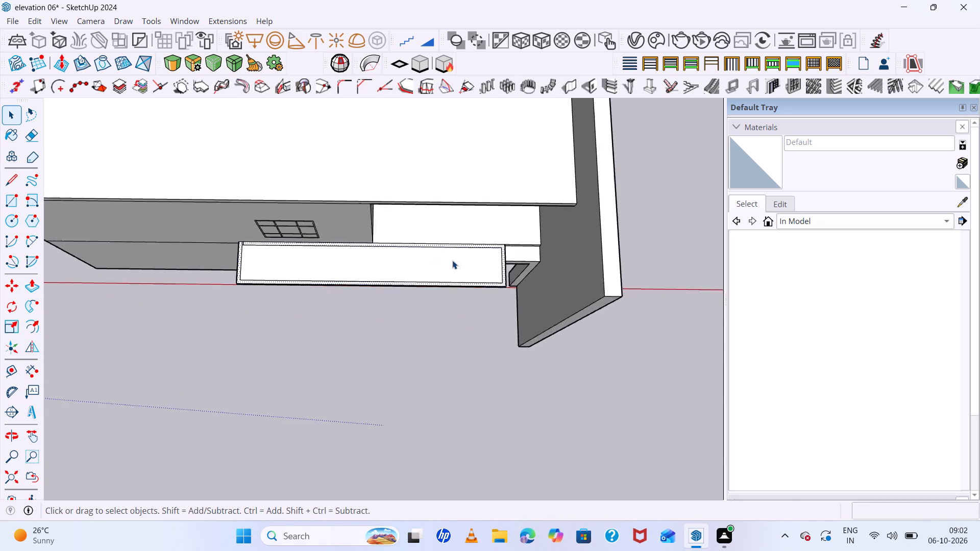
scroll(452, 260, "up", 5)
scroll(540, 247, "up", 15)
key("r")
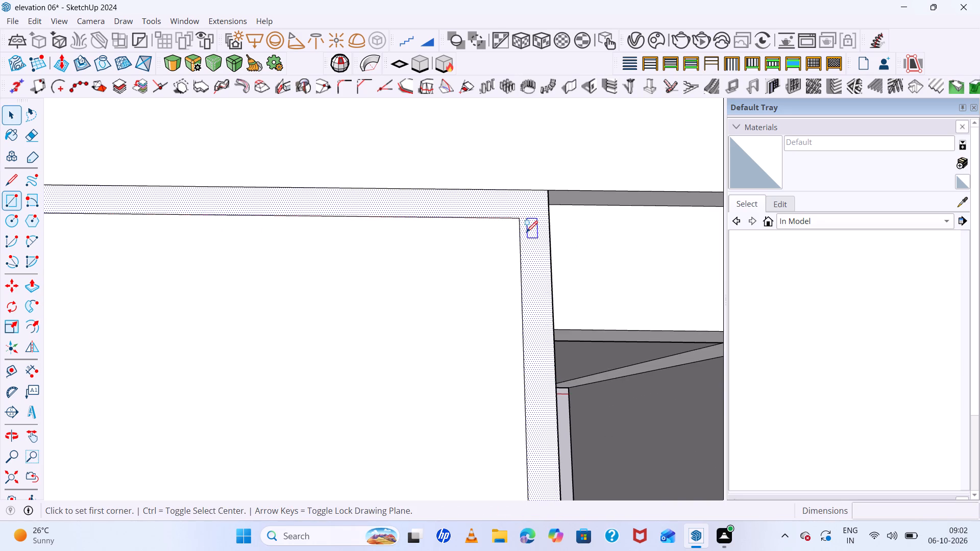
scroll(527, 232, "up", 6)
left_click(510, 207)
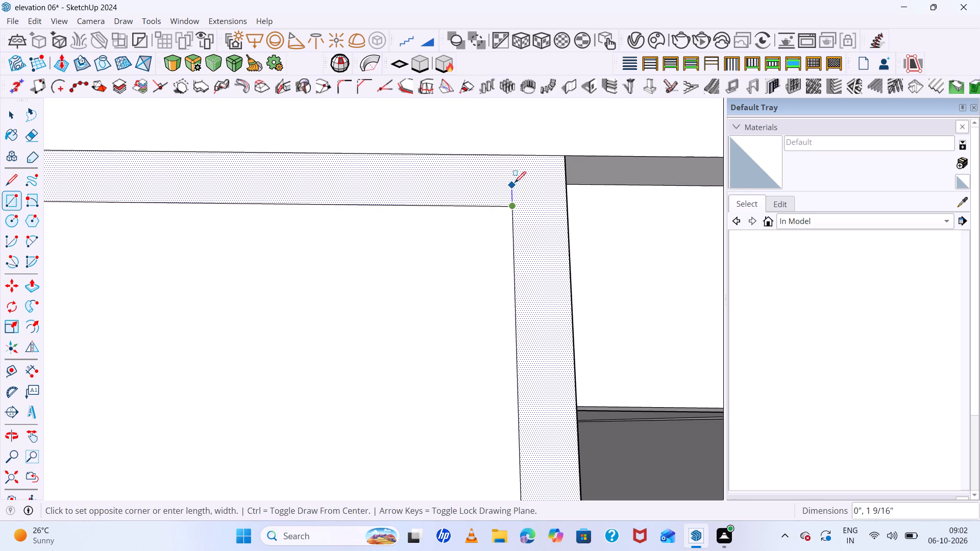
left_click(497, 154)
key("space")
scroll(547, 205, "down", 19)
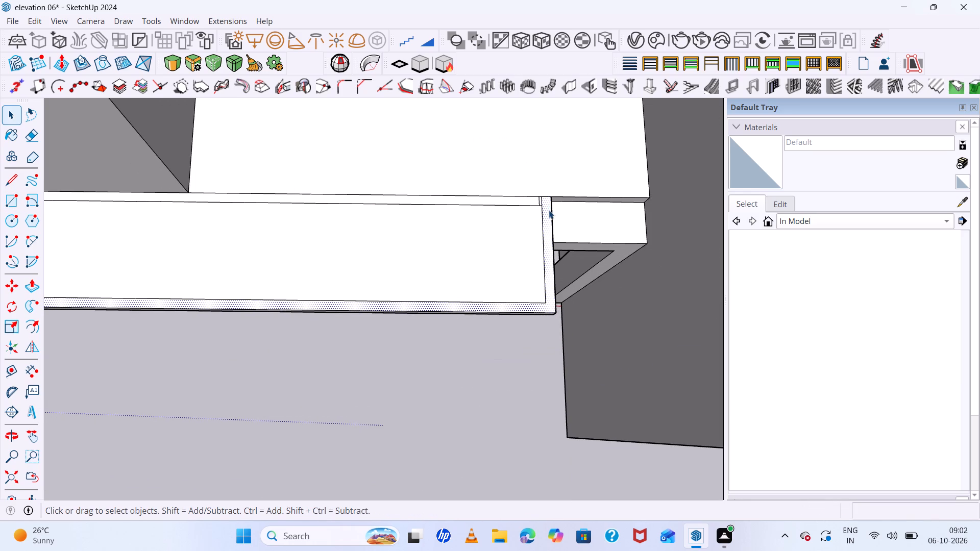
Push/Pull the U-shaped border on top of the entrance canopy up by about 3' 1 5/8" to form a parapet.
key("p")
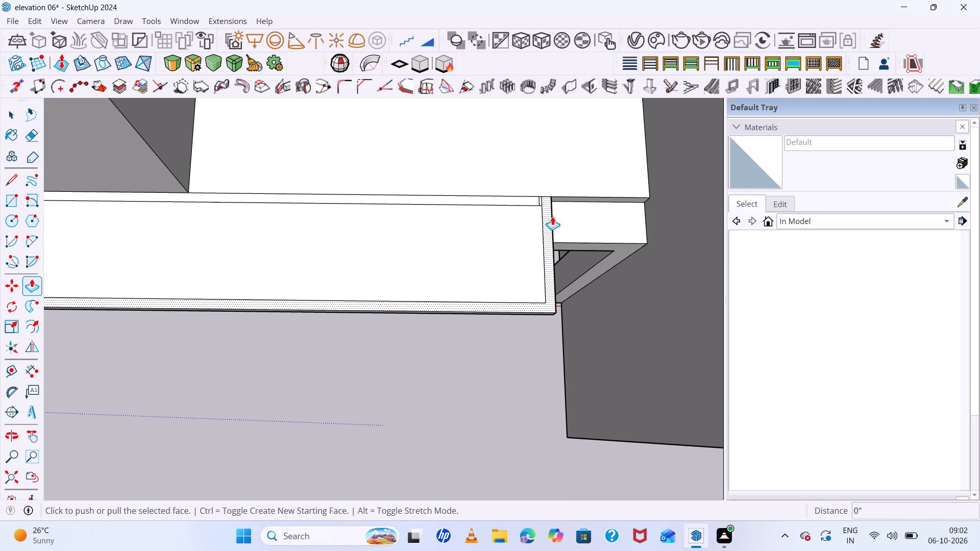
left_click(547, 230)
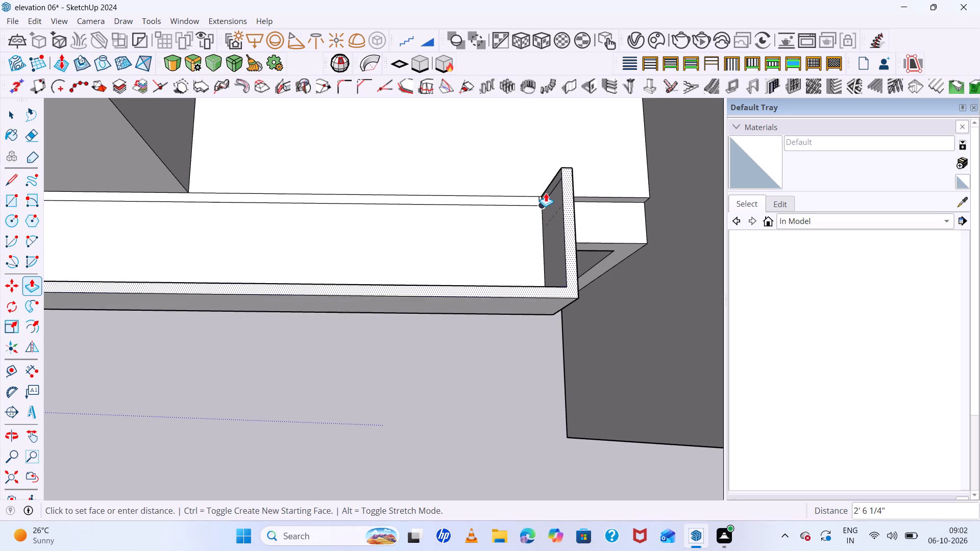
scroll(546, 193, "down", 10)
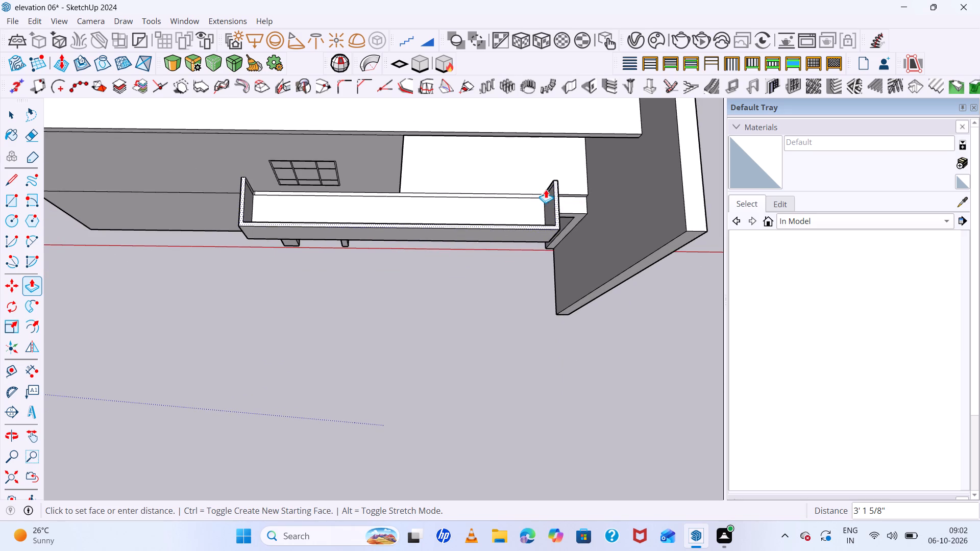
left_click(546, 189)
middle_click_drag(538, 216, 527, 112)
scroll(527, 114, "up", 1)
middle_click_drag(552, 254, 593, 105)
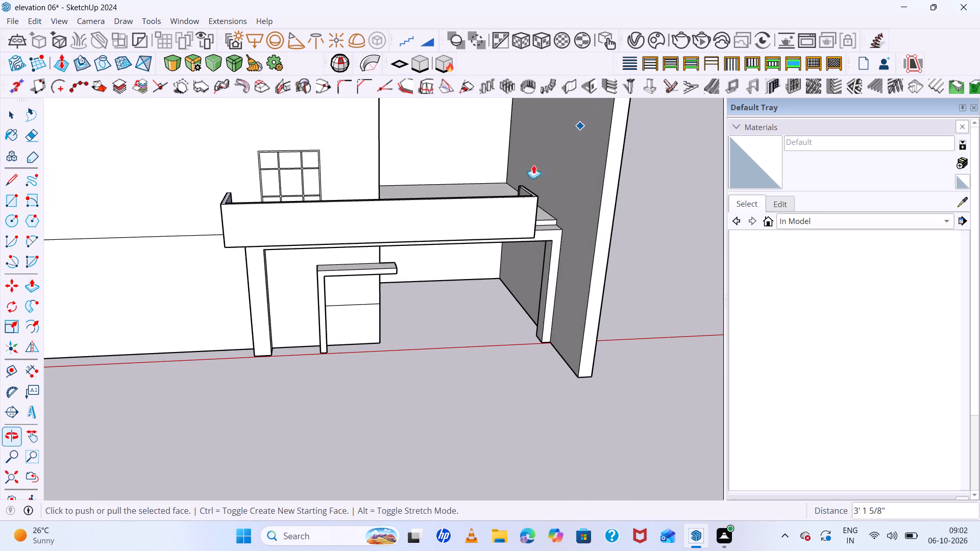
scroll(321, 205, "down", 4)
middle_click_drag(320, 214, 364, 248)
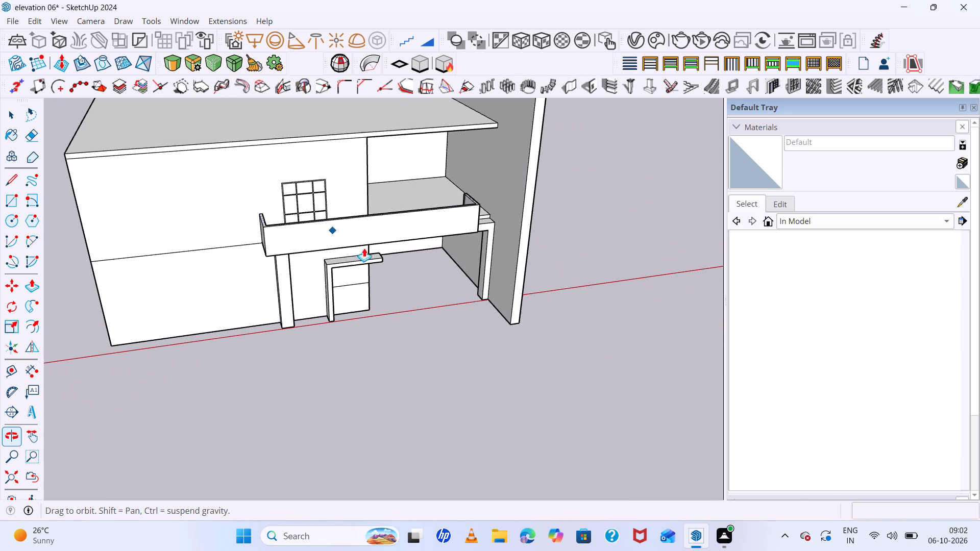
middle_click_drag(364, 248, 365, 245)
key("space")
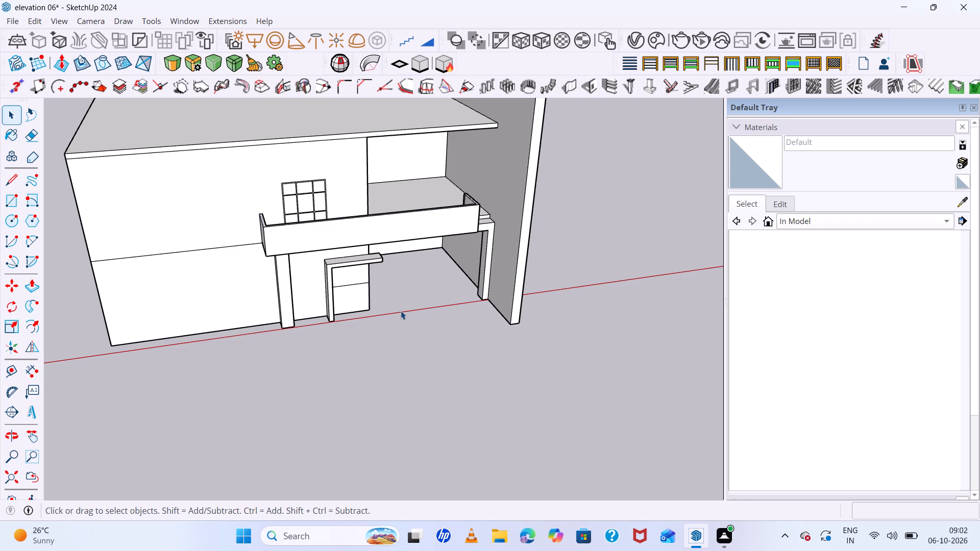
Erase the back-strip line in front of the recessed upper floor and the small rectangle's edges in the corner nearest the side wall.
middle_click_drag(397, 305, 326, 329)
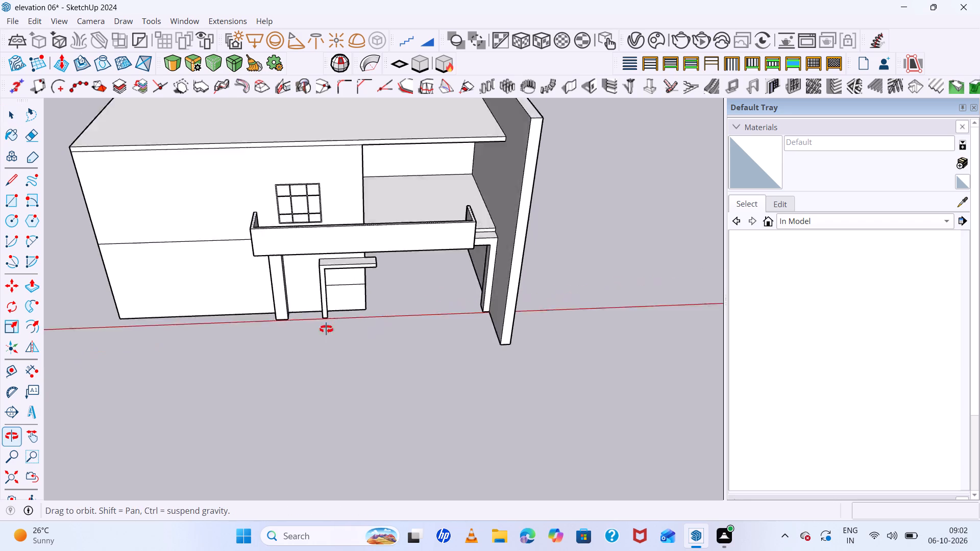
middle_click_drag(326, 329, 312, 354)
scroll(400, 176, "up", 6)
middle_click_drag(386, 226, 378, 294)
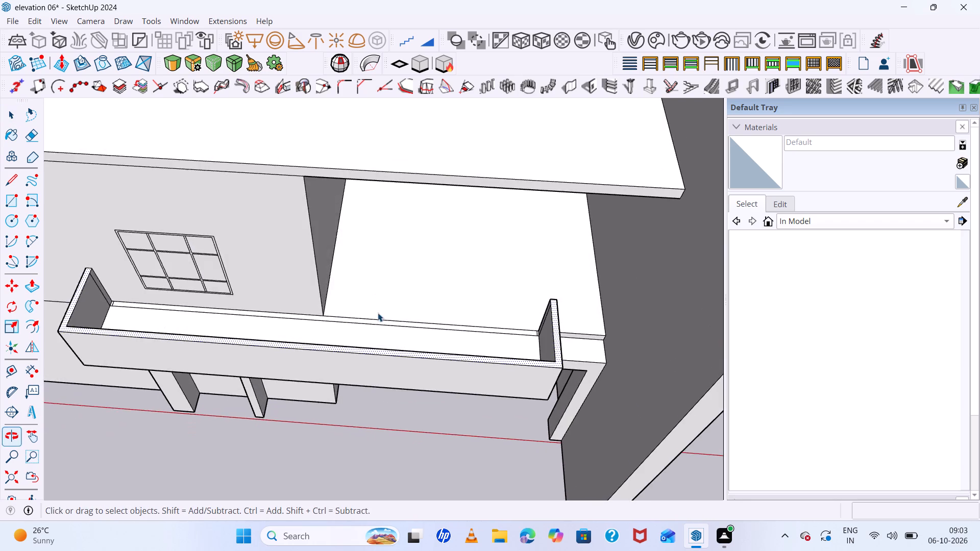
scroll(410, 322, "up", 5)
key("space")
double_click(438, 332)
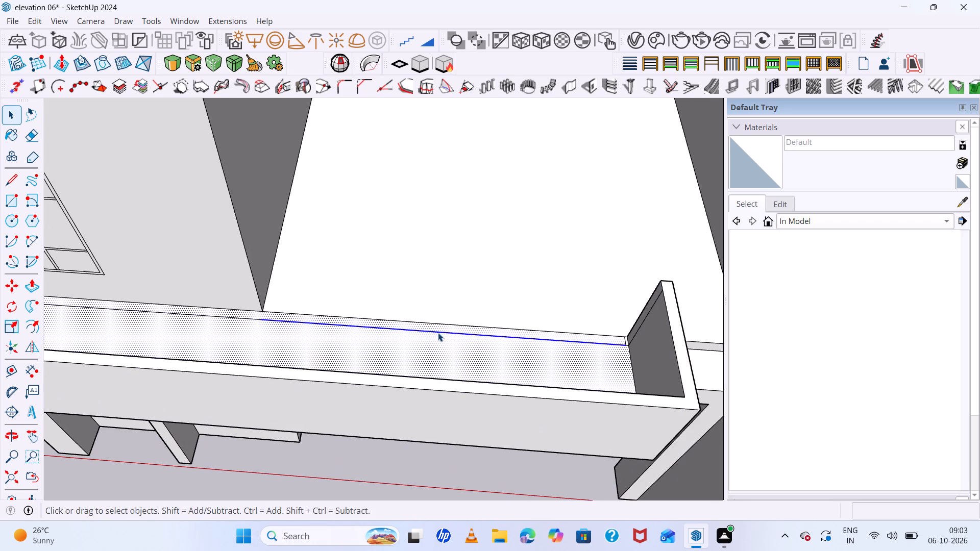
left_click(438, 333)
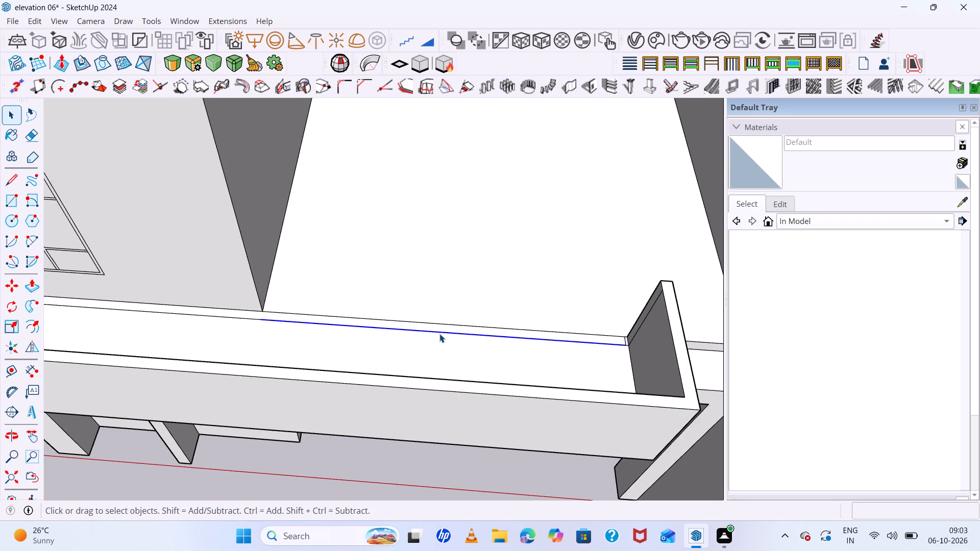
key("e")
left_click(440, 332)
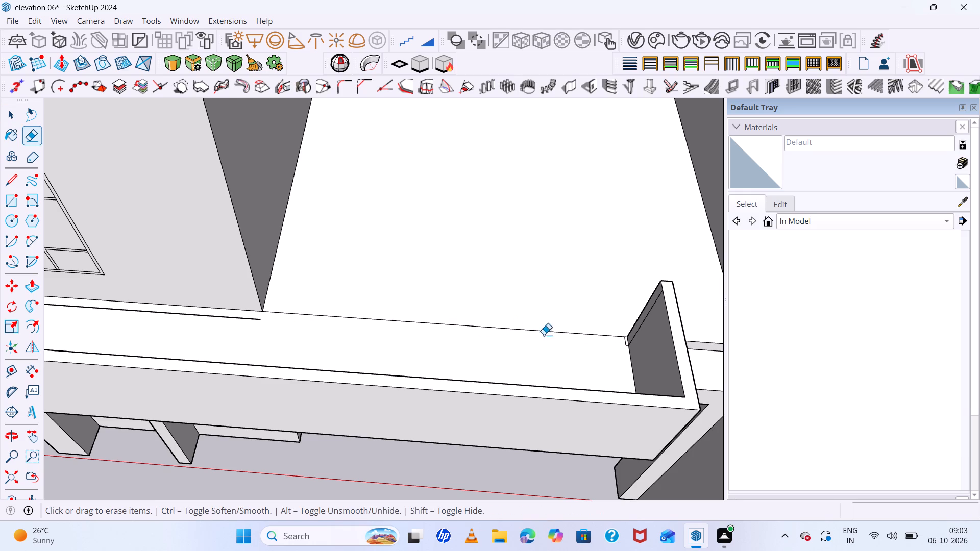
scroll(618, 339, "up", 12)
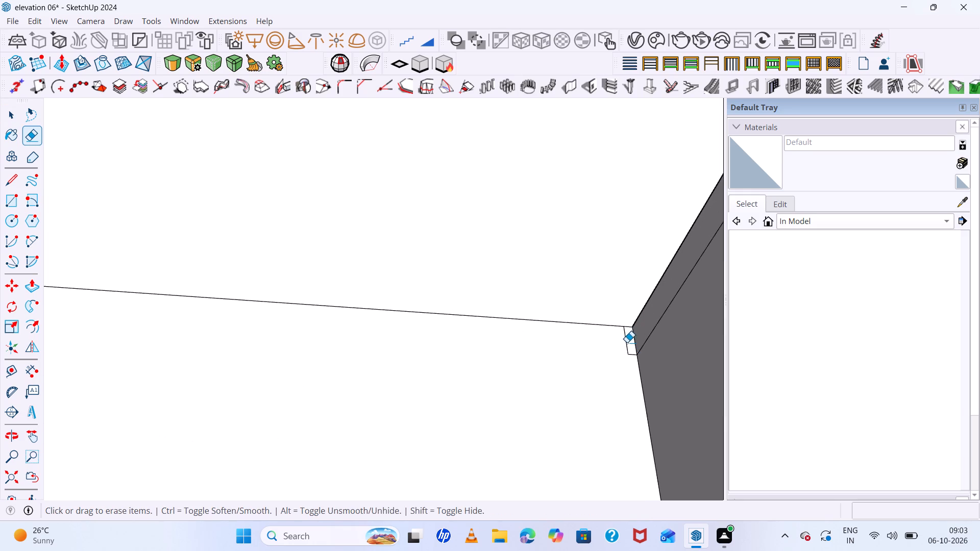
triple_click(630, 340)
left_click(626, 345)
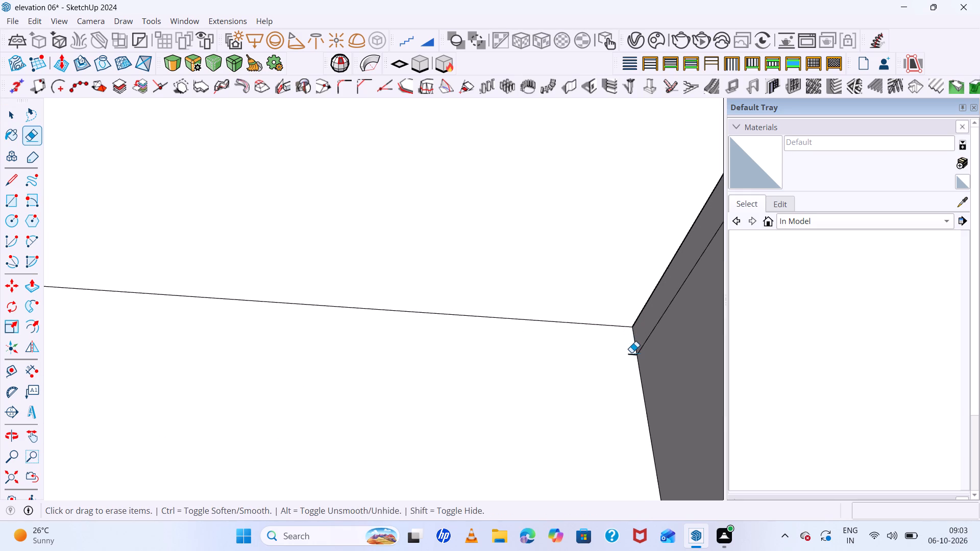
double_click(632, 355)
Erase the remaining back-strip line beneath the window and the small rectangle's edges in the parapet corner at that end.
scroll(585, 267, "down", 14)
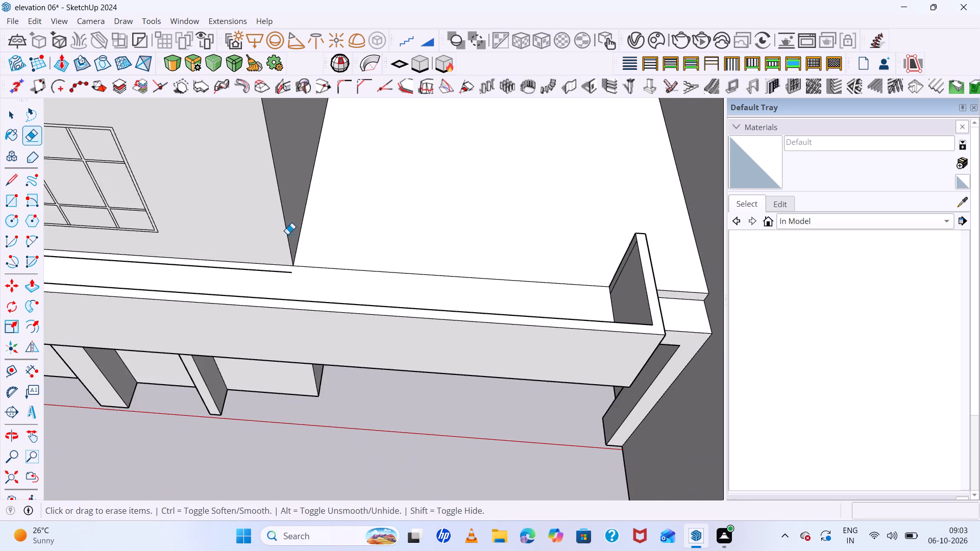
scroll(237, 235, "up", 5)
left_click(269, 291)
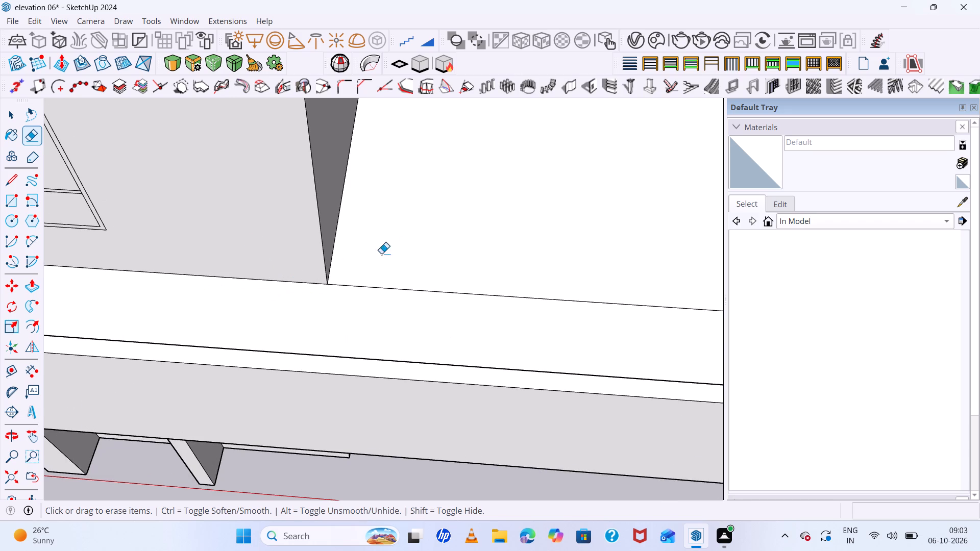
scroll(427, 251, "down", 10)
scroll(199, 220, "up", 6)
scroll(207, 271, "up", 6)
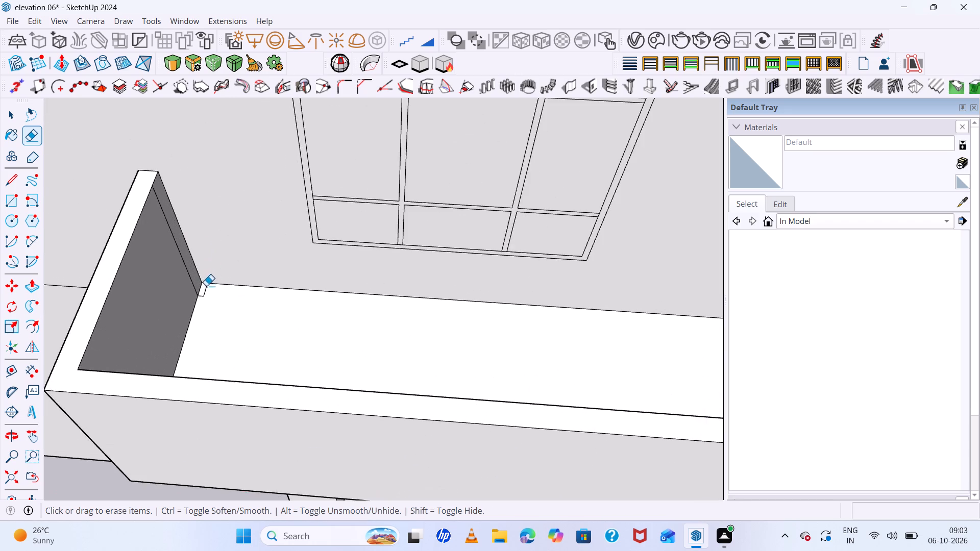
scroll(232, 245, "up", 1)
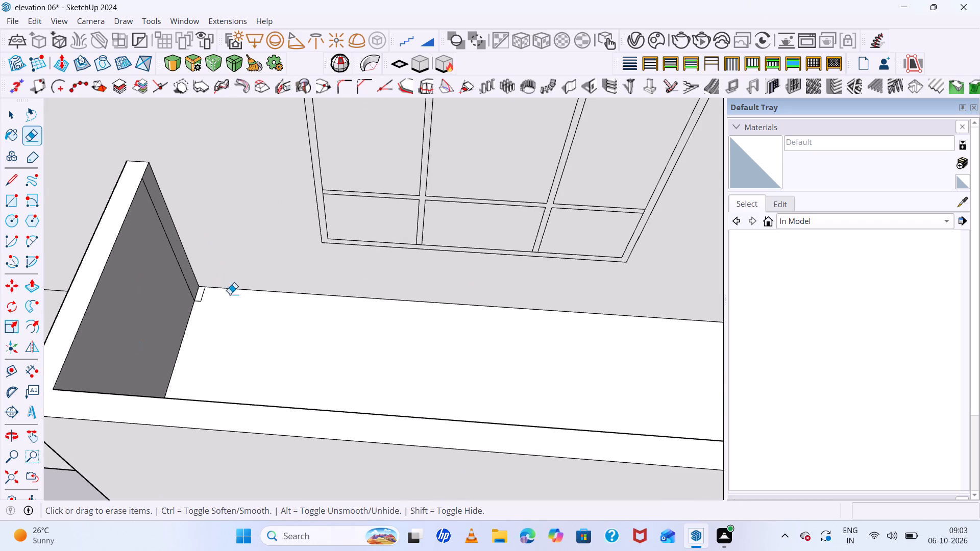
scroll(194, 303, "up", 7)
left_click(211, 287)
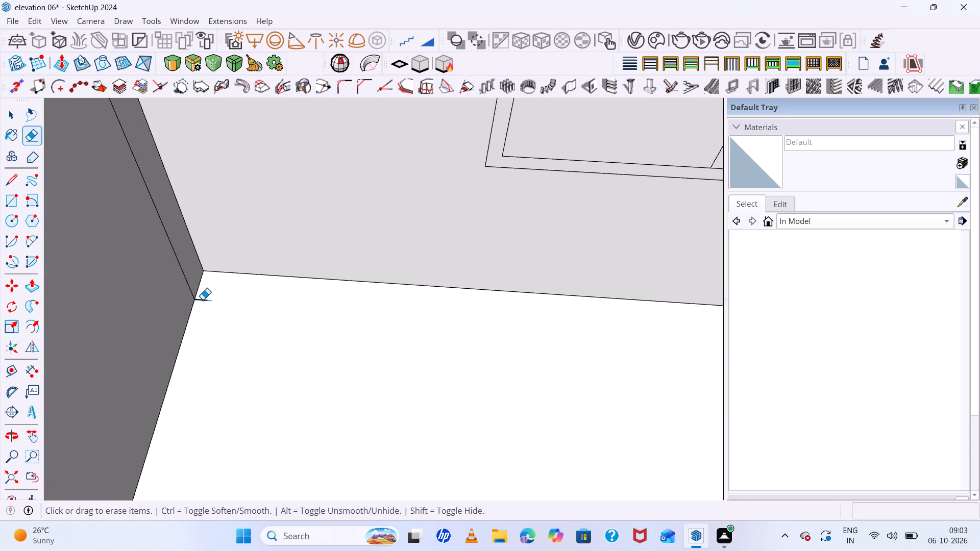
left_click(203, 299)
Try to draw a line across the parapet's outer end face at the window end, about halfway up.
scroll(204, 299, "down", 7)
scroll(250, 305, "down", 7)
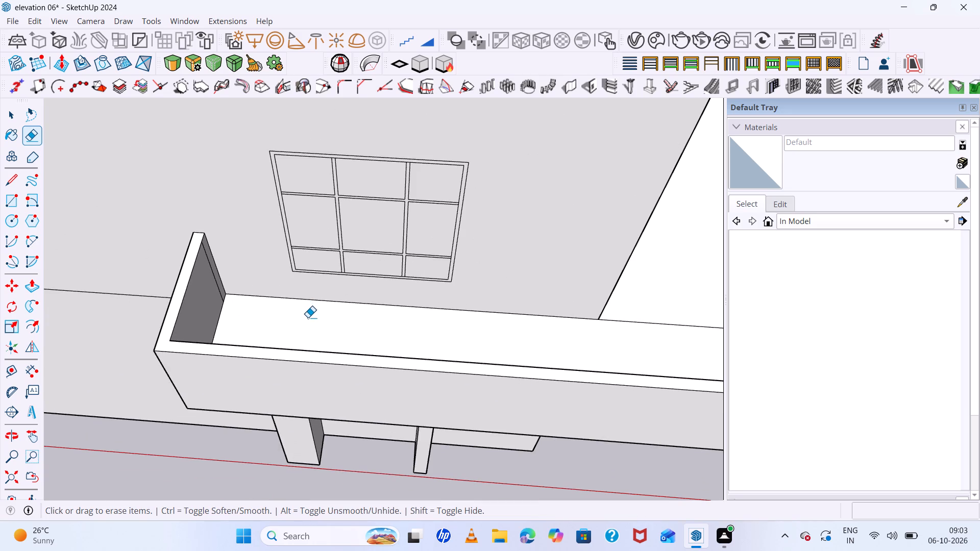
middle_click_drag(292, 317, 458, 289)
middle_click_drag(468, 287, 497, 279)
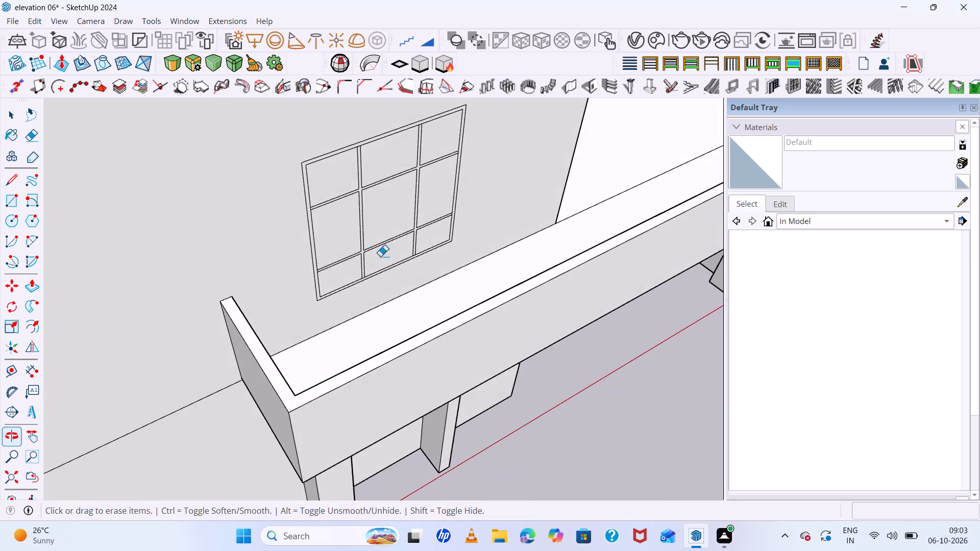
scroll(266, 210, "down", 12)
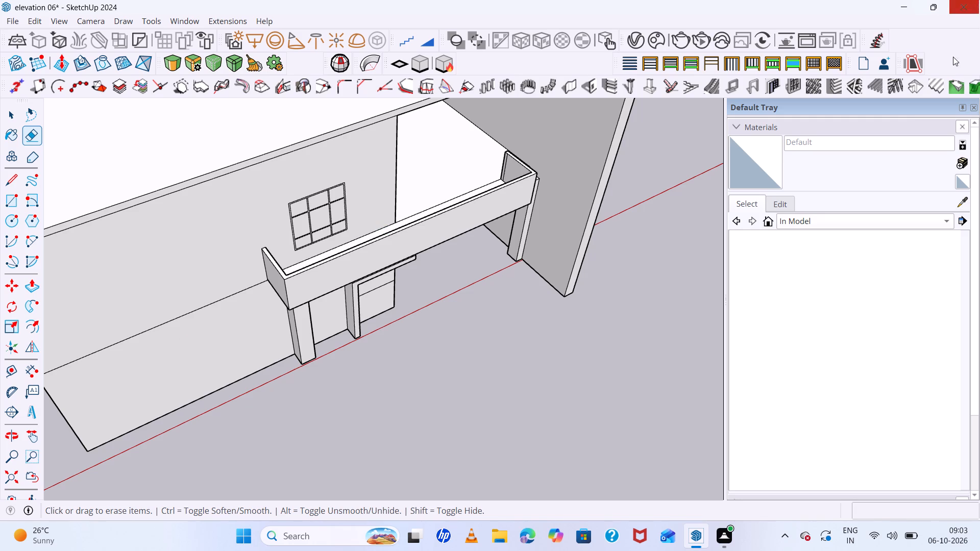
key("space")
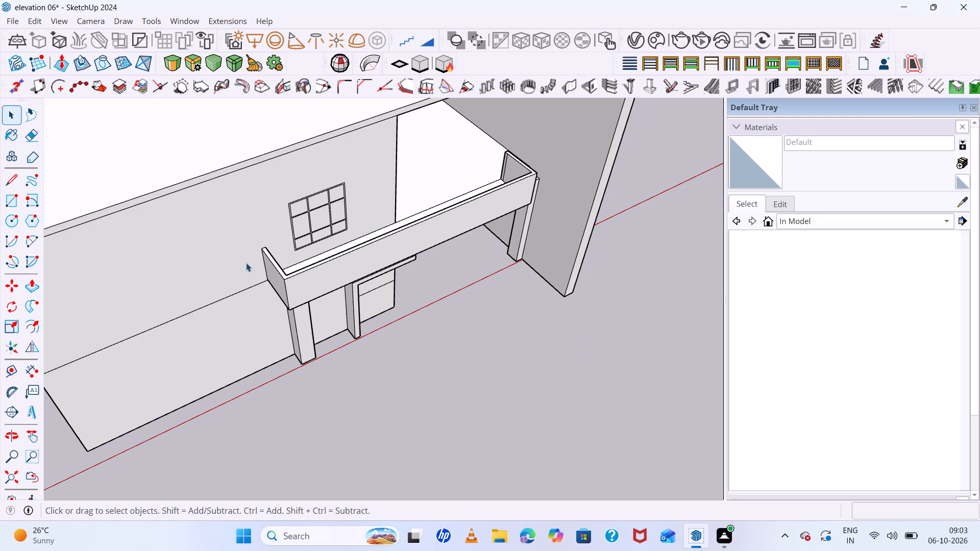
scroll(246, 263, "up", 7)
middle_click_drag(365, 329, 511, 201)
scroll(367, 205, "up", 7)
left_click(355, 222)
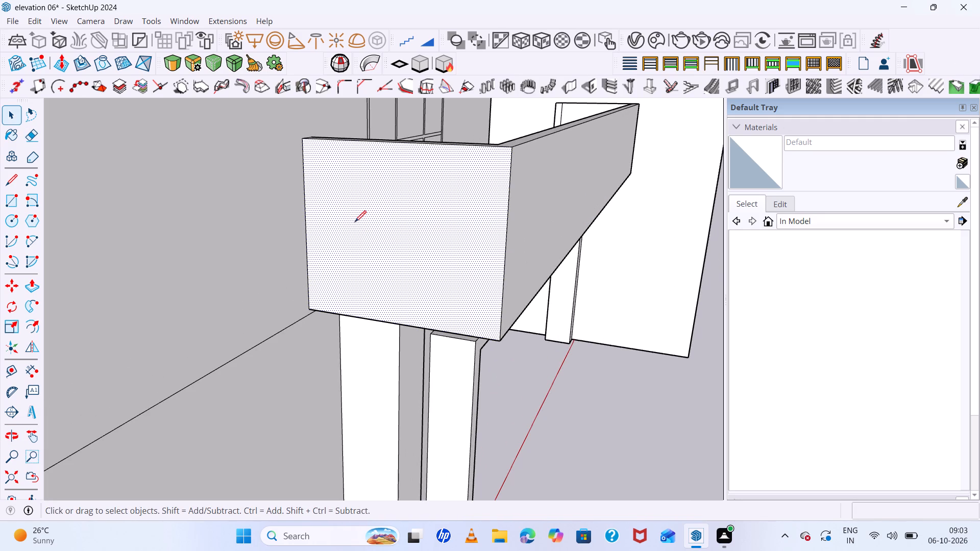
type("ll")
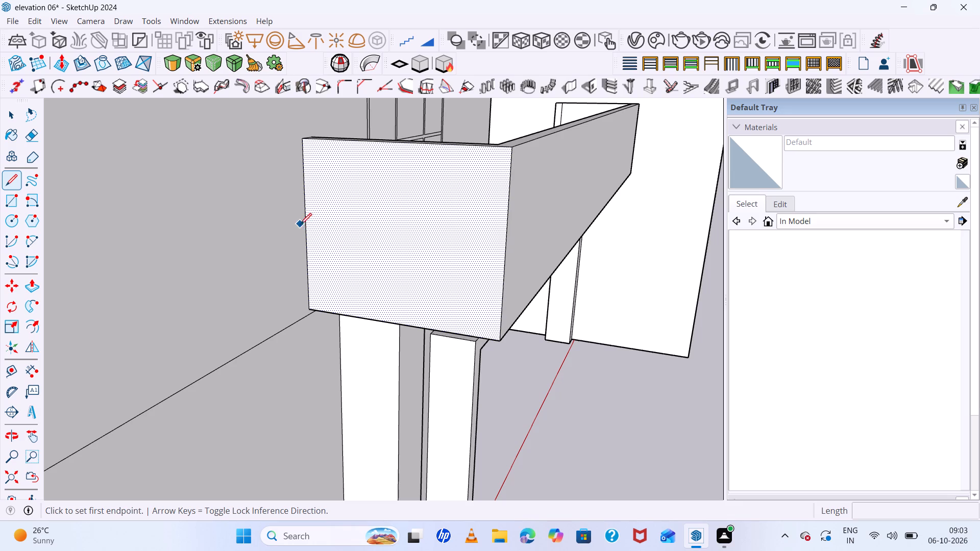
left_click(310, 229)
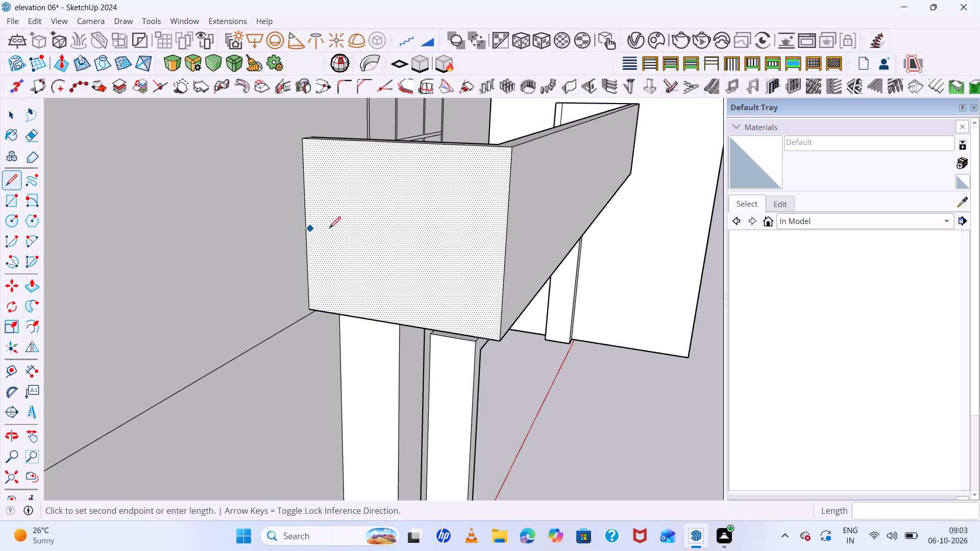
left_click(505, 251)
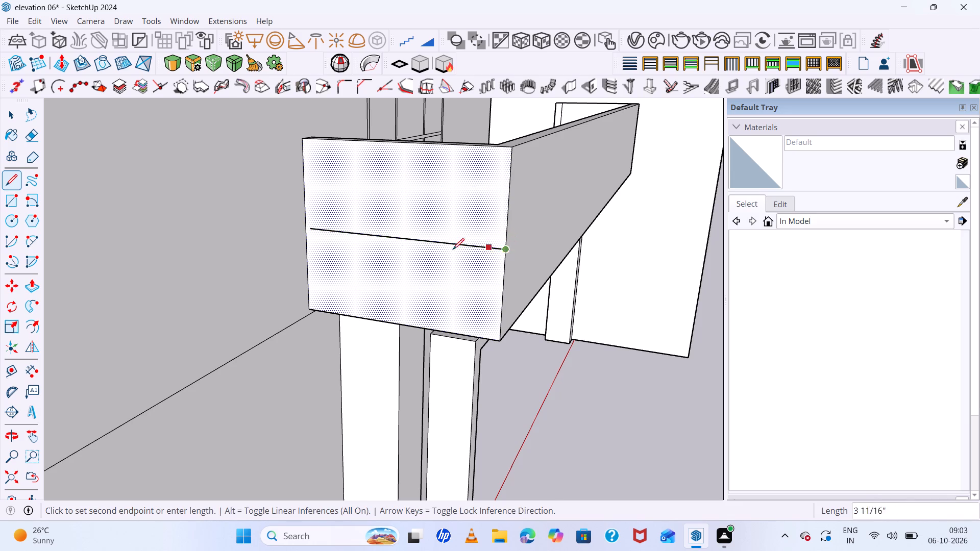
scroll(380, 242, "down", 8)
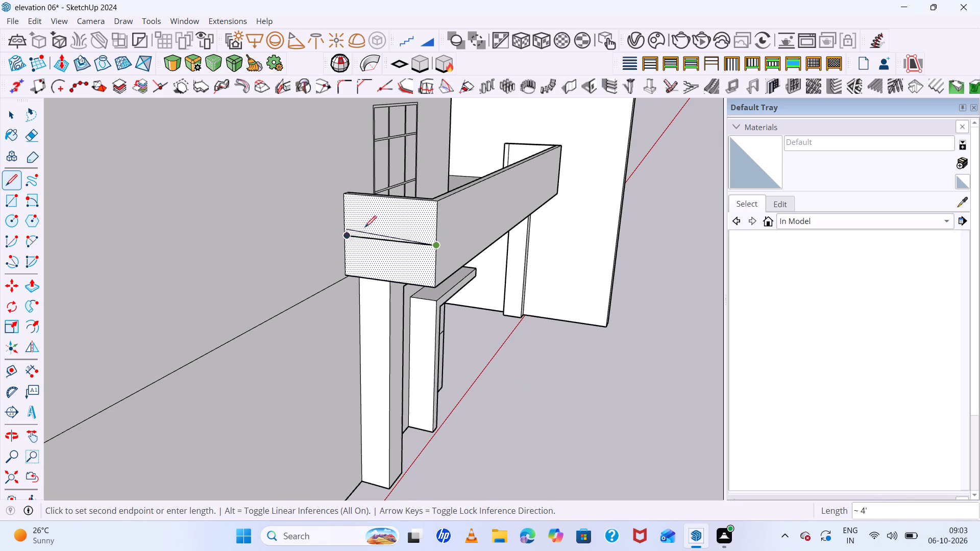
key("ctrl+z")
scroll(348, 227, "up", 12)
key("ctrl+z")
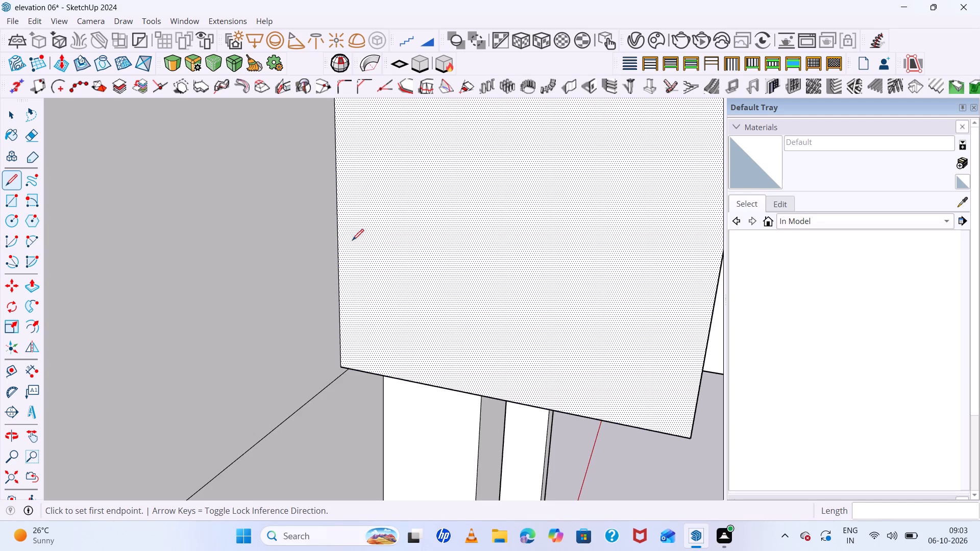
Draw a horizontal line about 4' 1 3/16" long across the parapet's window-side end face, joining the midpoints of its vertical edges.
left_click(338, 234)
scroll(574, 235, "down", 6)
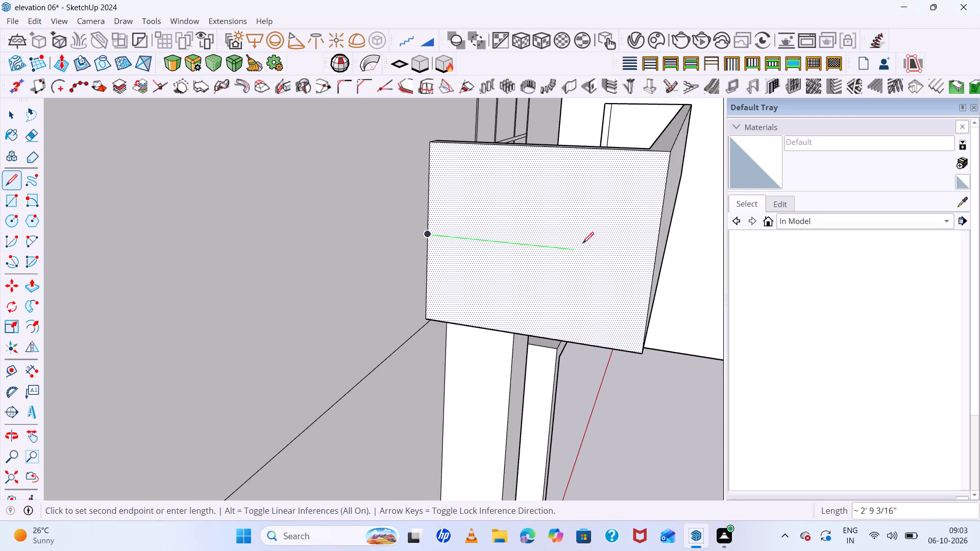
left_click(655, 259)
Draw a horizontal mid-height line about 25' 4 3/4" long across the parapet's front face, ending at the end-face line.
scroll(468, 236, "down", 7)
middle_click_drag(592, 236, 327, 218)
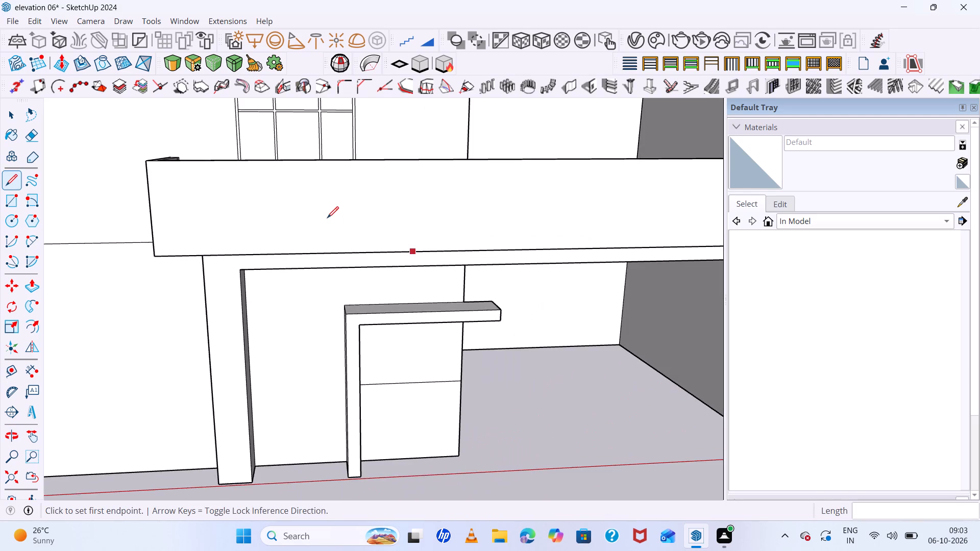
scroll(223, 205, "down", 5)
scroll(311, 206, "down", 5)
scroll(495, 205, "up", 10)
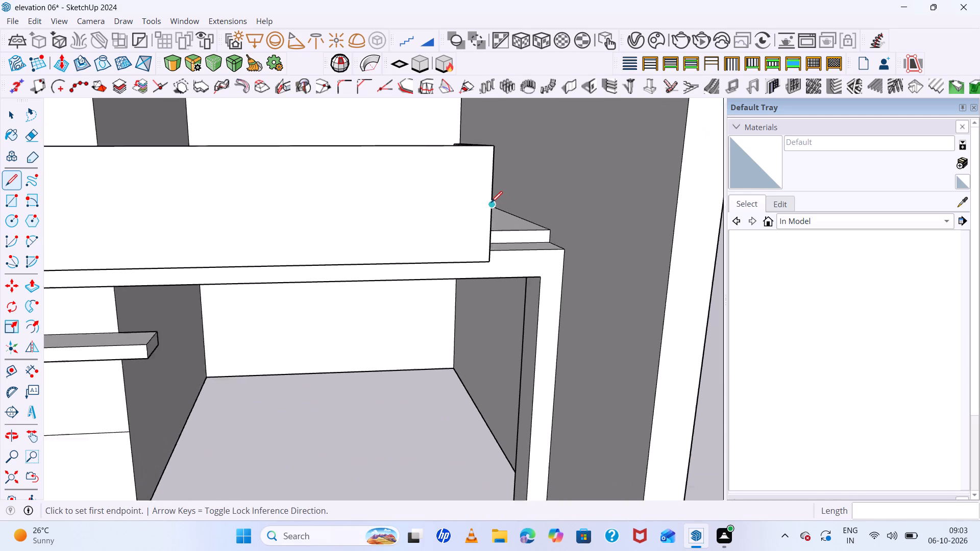
left_click(491, 203)
scroll(397, 201, "down", 14)
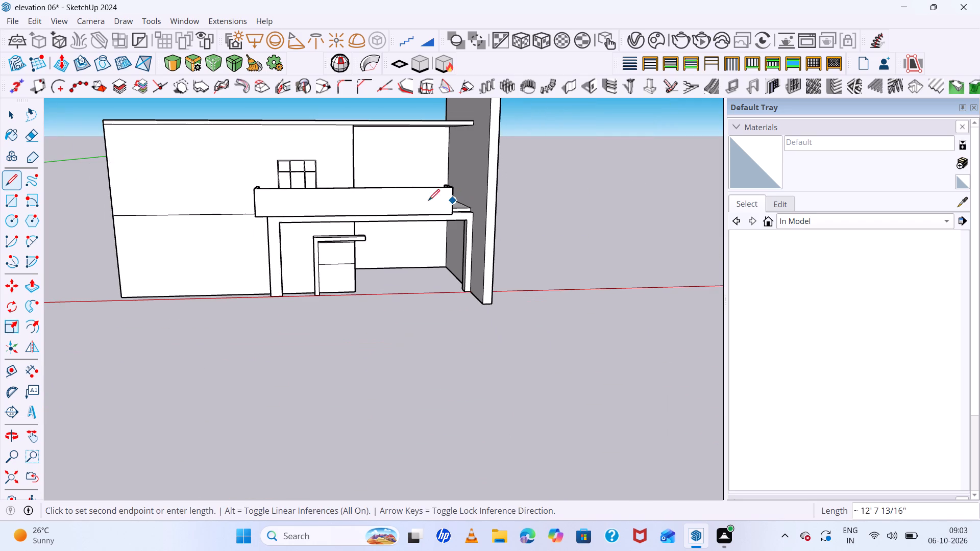
scroll(273, 204, "up", 13)
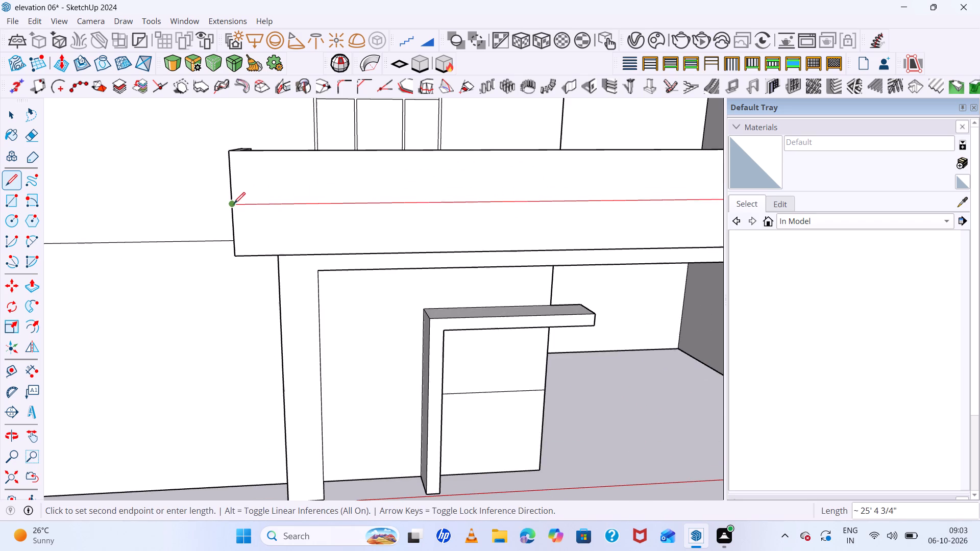
double_click(233, 205)
Draw a mid-height line about 4' 1 3/16" long across the parapet's other end face, starting at the front-face line's end.
scroll(220, 200, "down", 7)
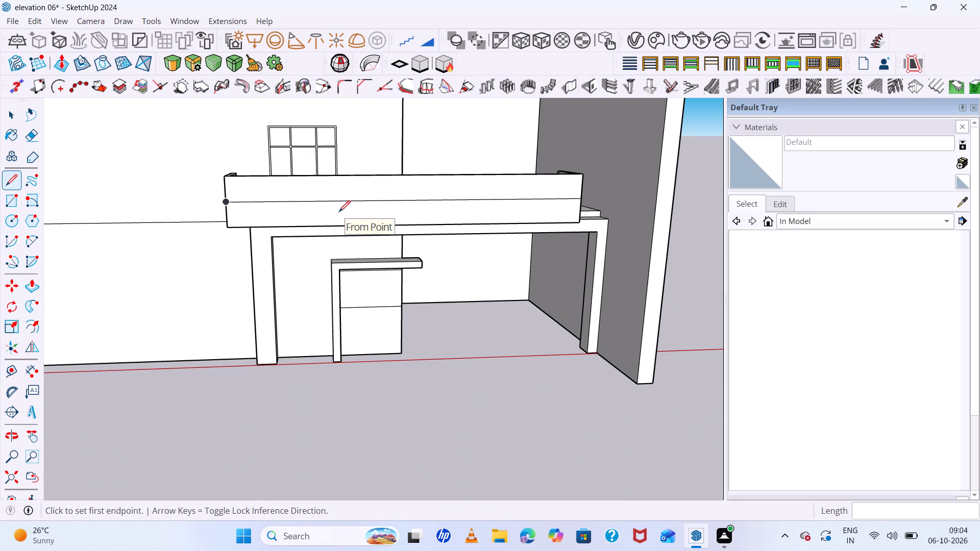
scroll(339, 212, "down", 4)
middle_click_drag(470, 210, 185, 222)
scroll(282, 215, "up", 7)
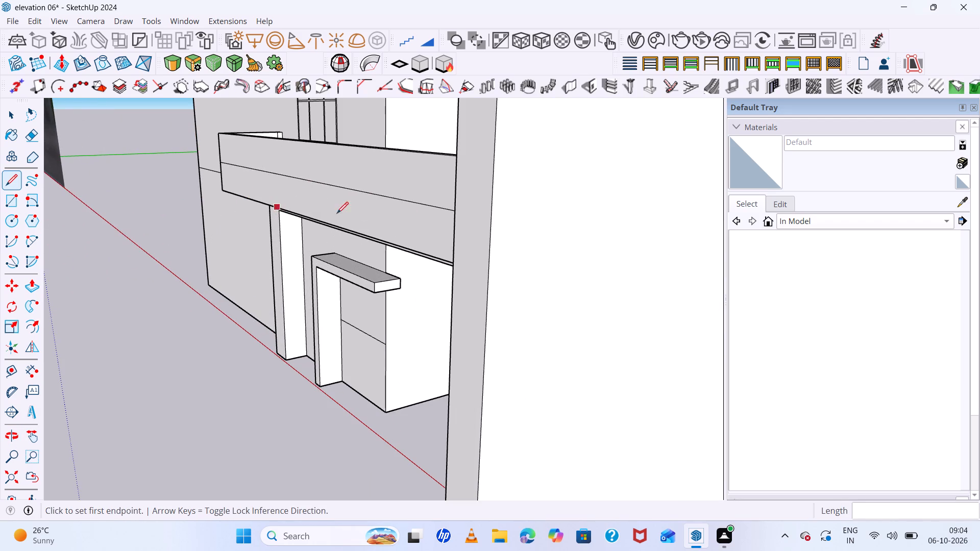
scroll(411, 171, "down", 11)
middle_click_drag(421, 210, 519, 236)
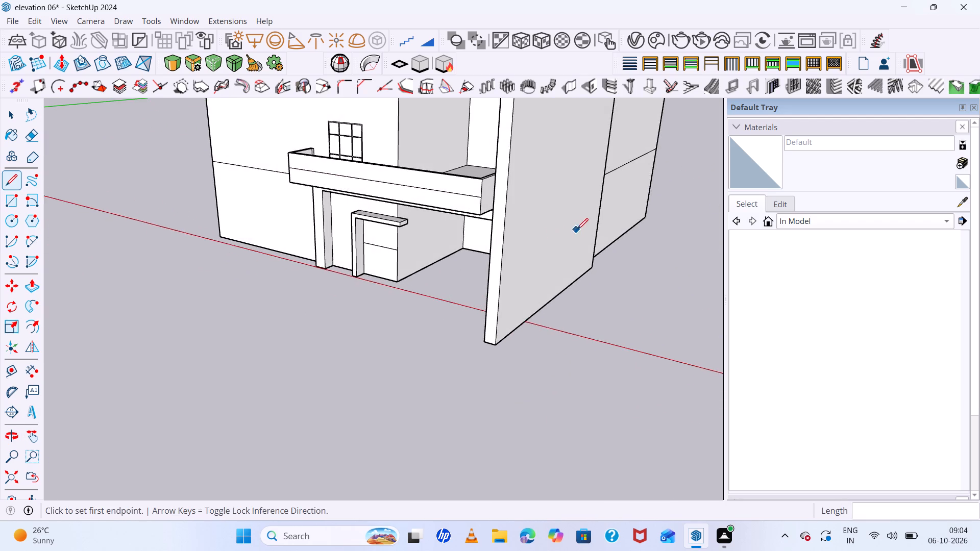
scroll(481, 208, "up", 7)
scroll(426, 174, "up", 6)
scroll(530, 187, "up", 2)
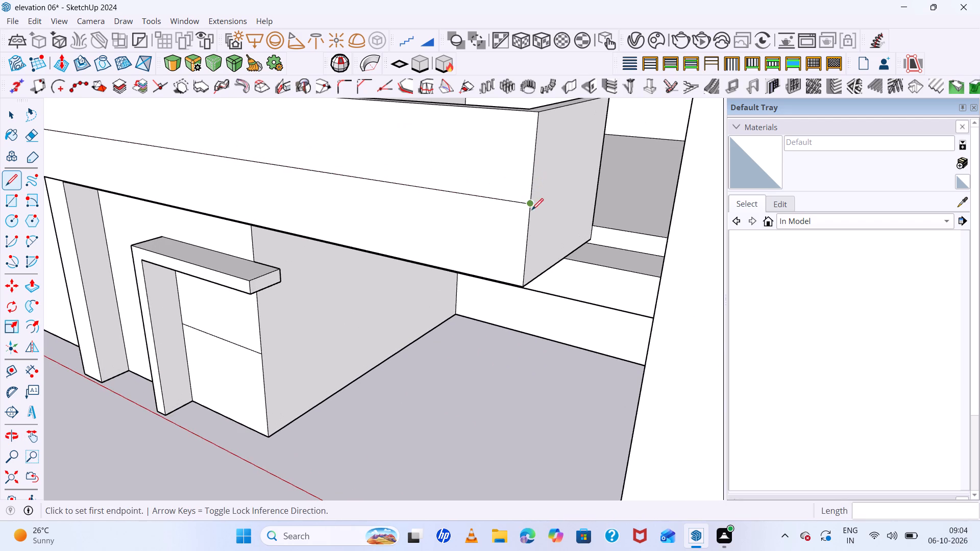
left_click(529, 205)
scroll(601, 179, "up", 4)
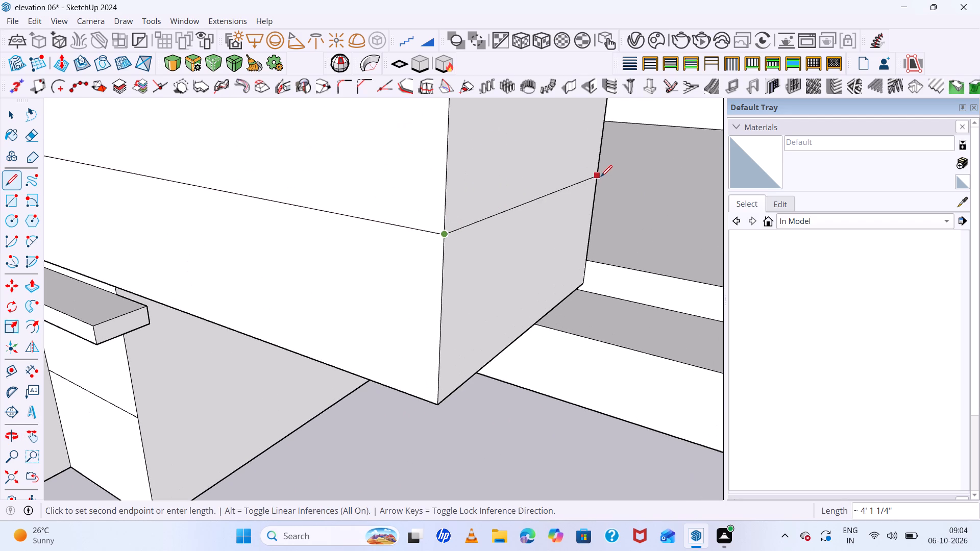
scroll(601, 170, "up", 4)
double_click(597, 157)
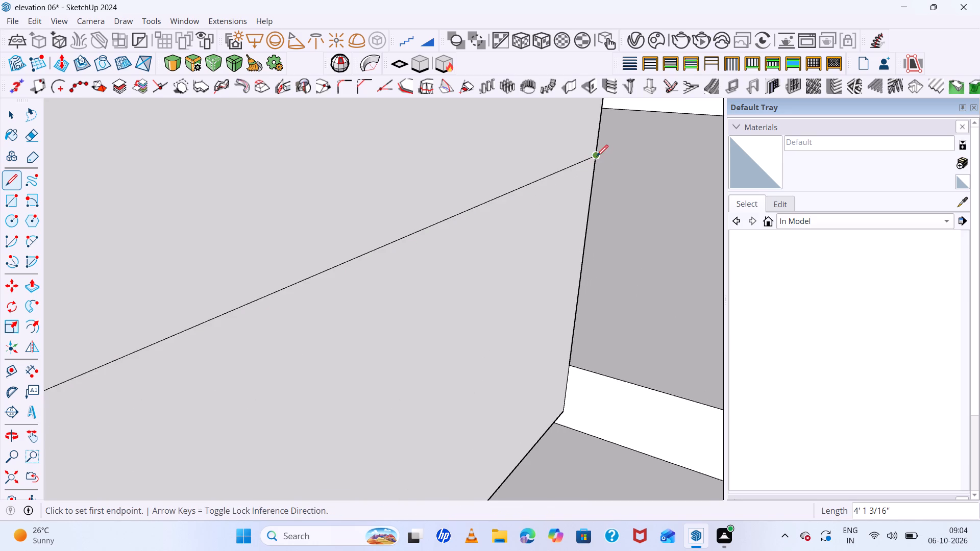
Examine the parapet's divided front and end faces, then the blank front wall beyond the window.
scroll(583, 159, "down", 20)
scroll(583, 159, "down", 3)
scroll(583, 207, "down", 6)
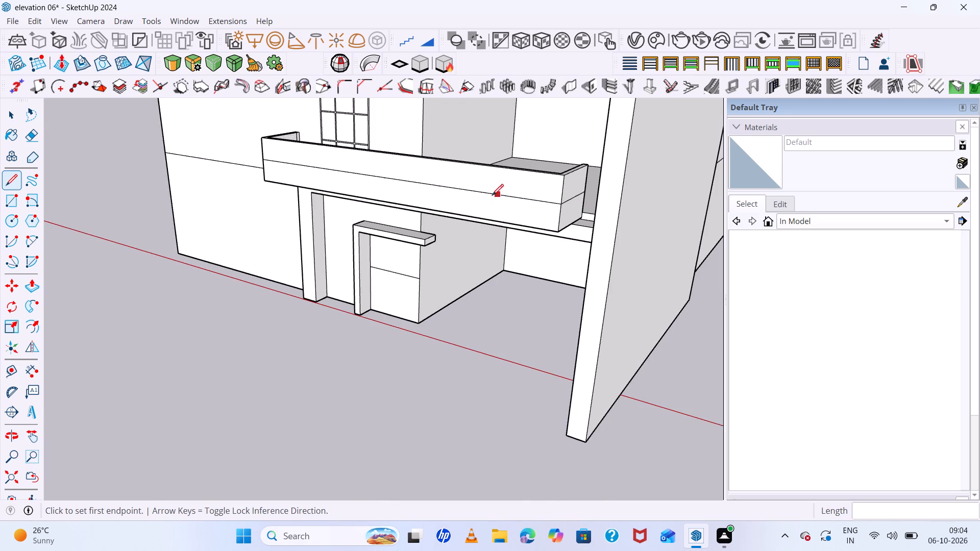
scroll(477, 190, "down", 16)
middle_click_drag(478, 215, 597, 233)
scroll(571, 198, "up", 8)
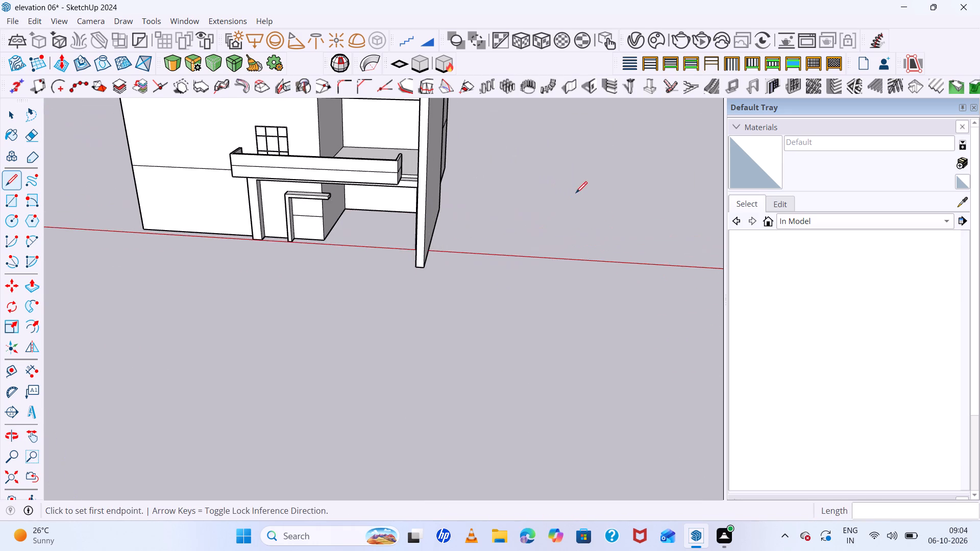
key("space")
scroll(190, 170, "up", 6)
scroll(295, 185, "up", 6)
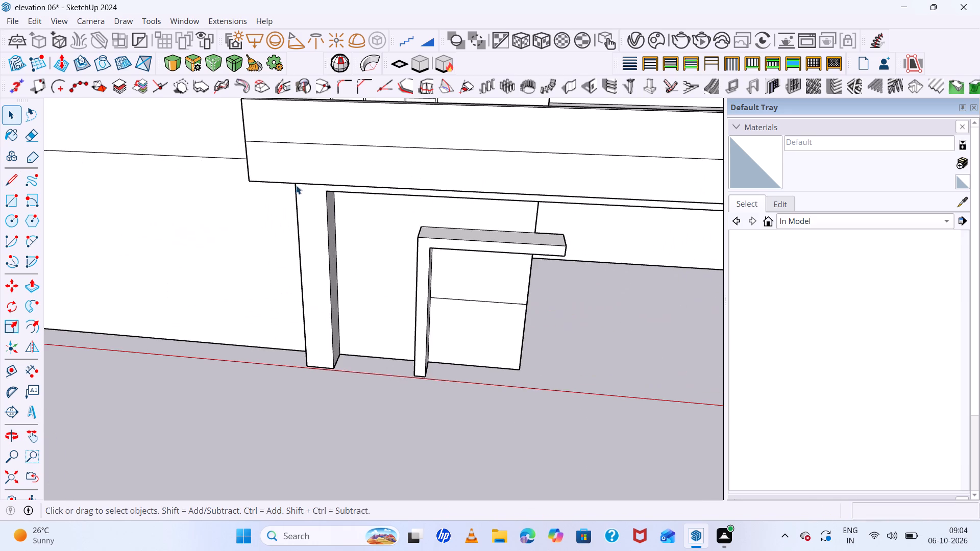
middle_click_drag(167, 134, 307, 150)
middle_click_drag(312, 151, 318, 152)
middle_click_drag(320, 152, 335, 153)
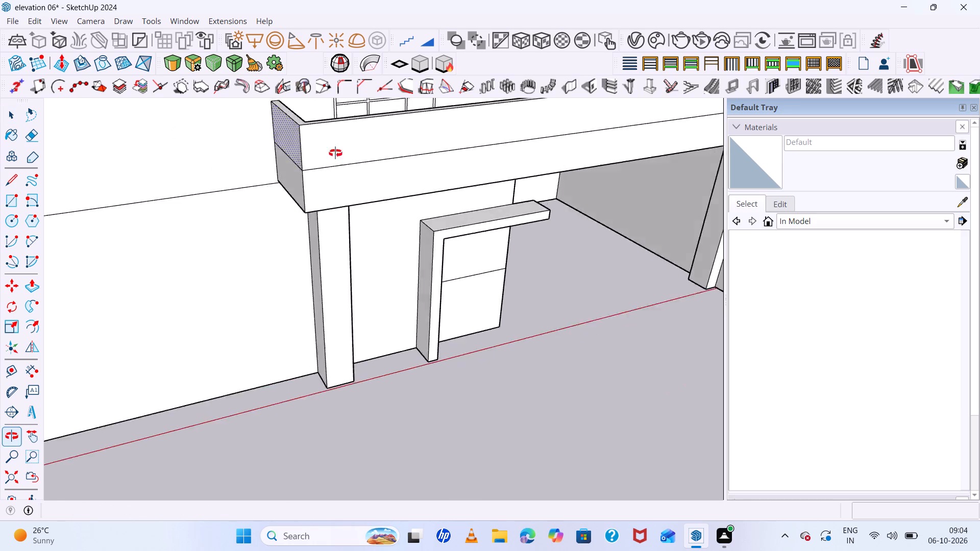
middle_click_drag(335, 153, 357, 153)
scroll(336, 180, "up", 5)
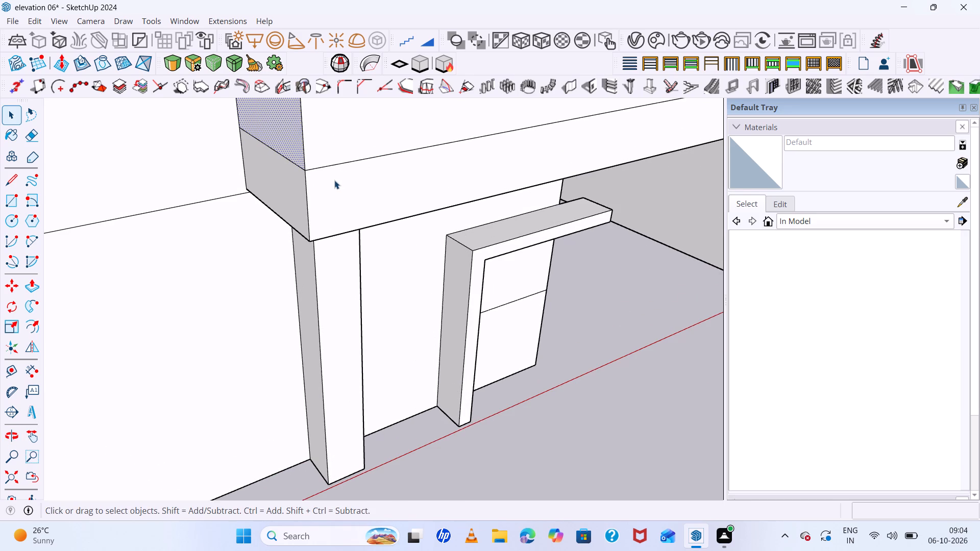
scroll(334, 180, "up", 7)
left_click(334, 180)
scroll(302, 188, "down", 7)
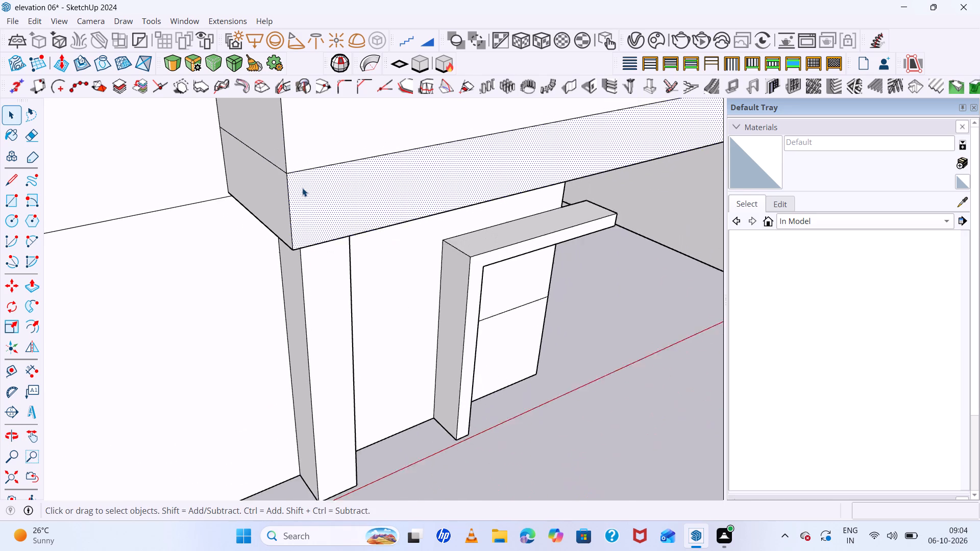
scroll(302, 188, "down", 1)
scroll(302, 188, "up", 9)
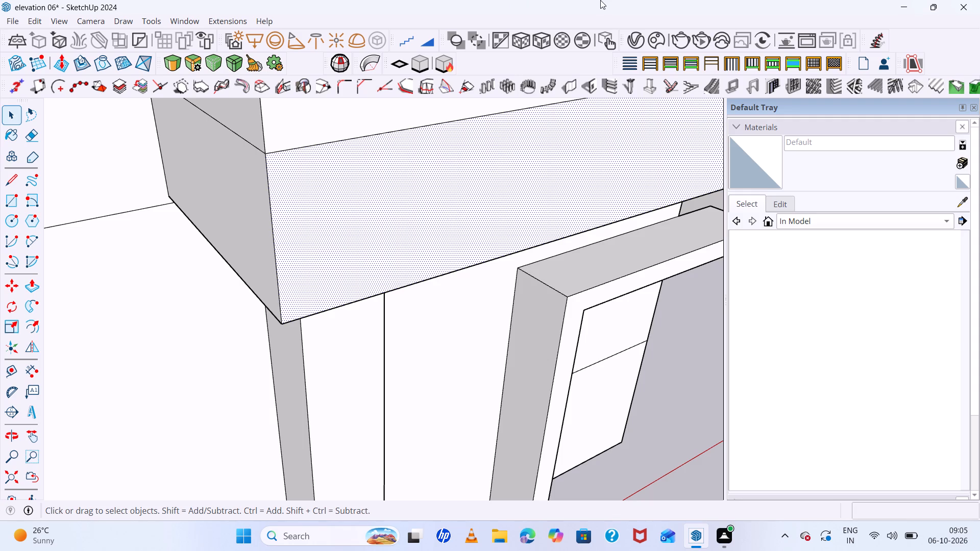
left_click(663, 52)
key("3")
scroll(451, 490, "up", 1)
scroll(282, 440, "down", 10)
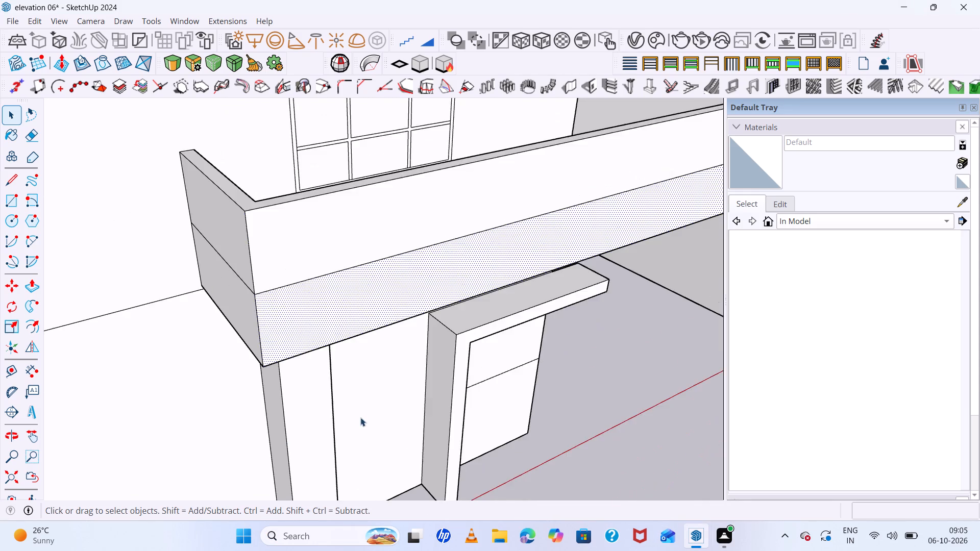
scroll(360, 417, "down", 9)
middle_click_drag(482, 384, 294, 309)
scroll(55, 295, "up", 7)
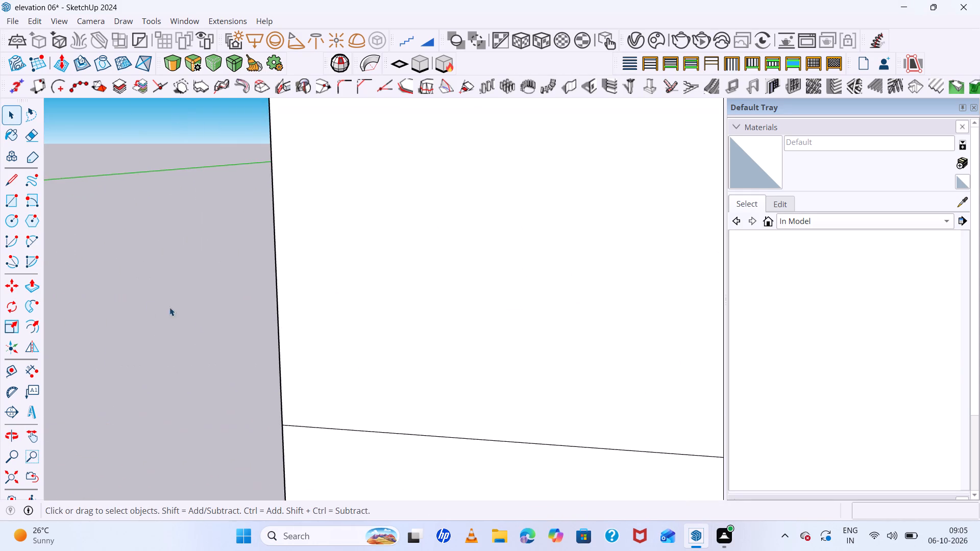
double_click(197, 386)
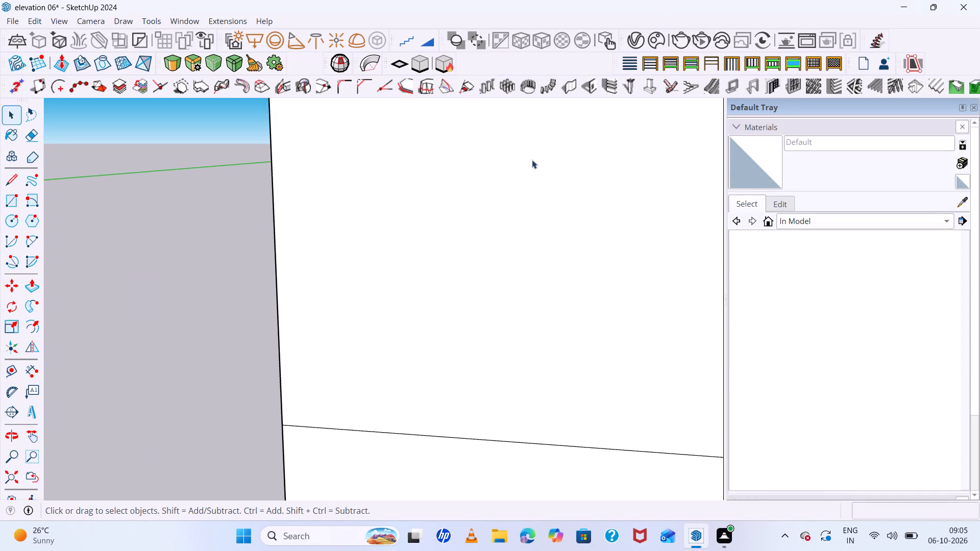
scroll(592, 246, "down", 20)
scroll(592, 246, "down", 3)
scroll(555, 206, "up", 1)
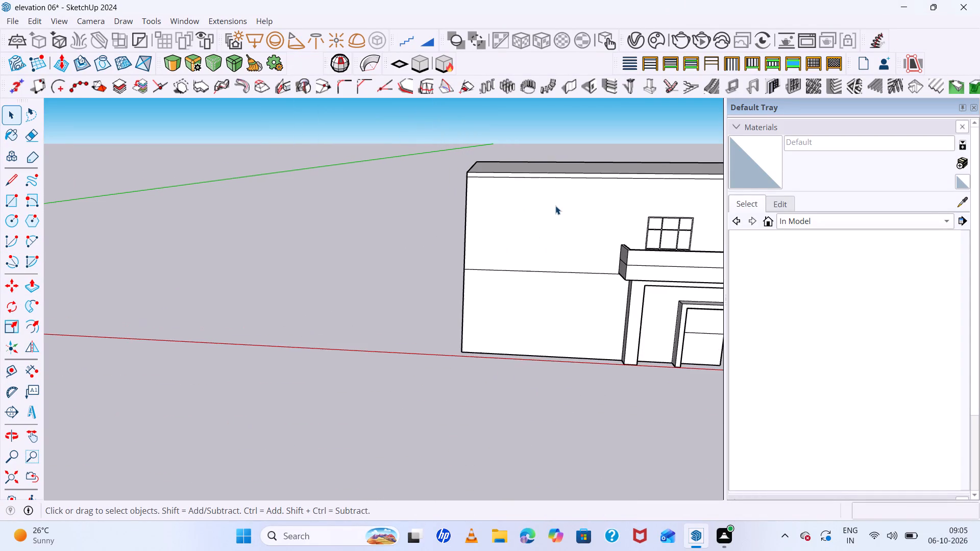
scroll(556, 205, "up", 3)
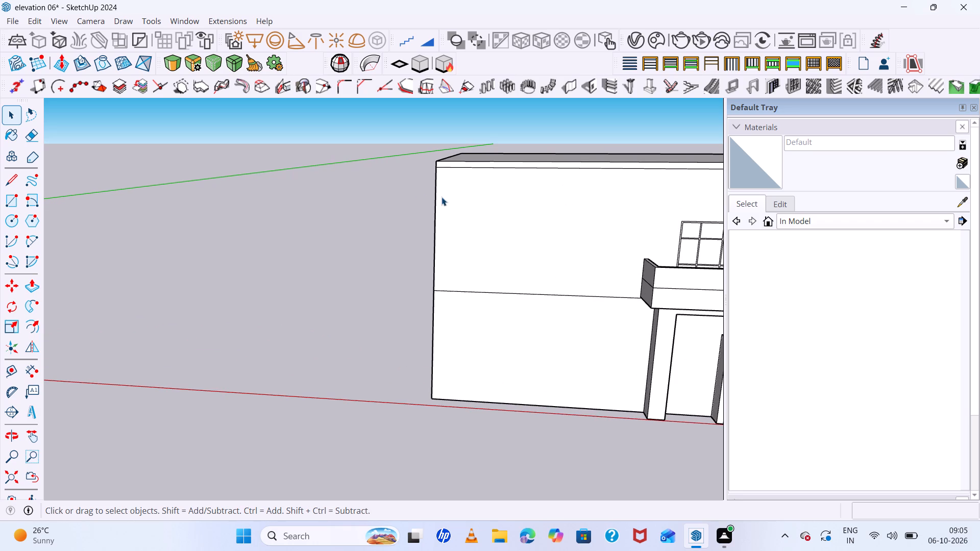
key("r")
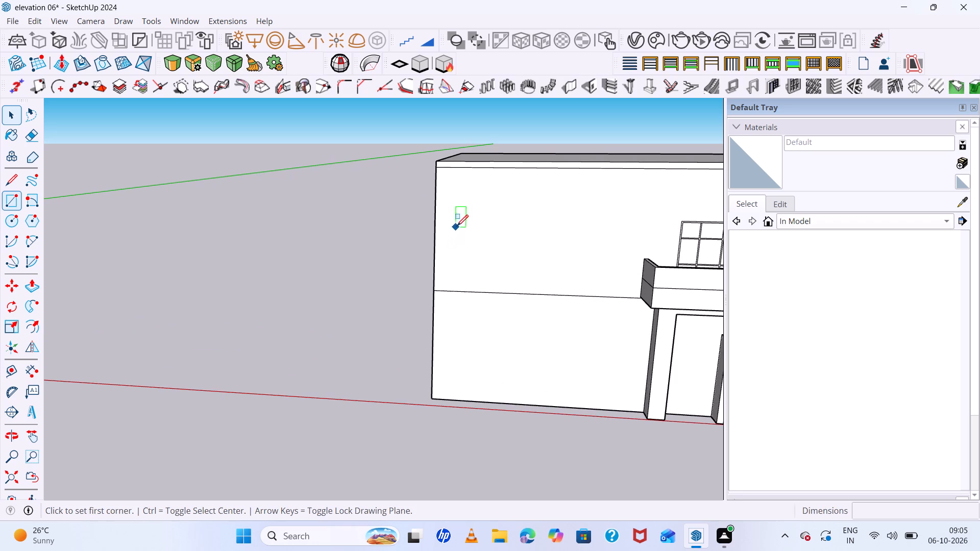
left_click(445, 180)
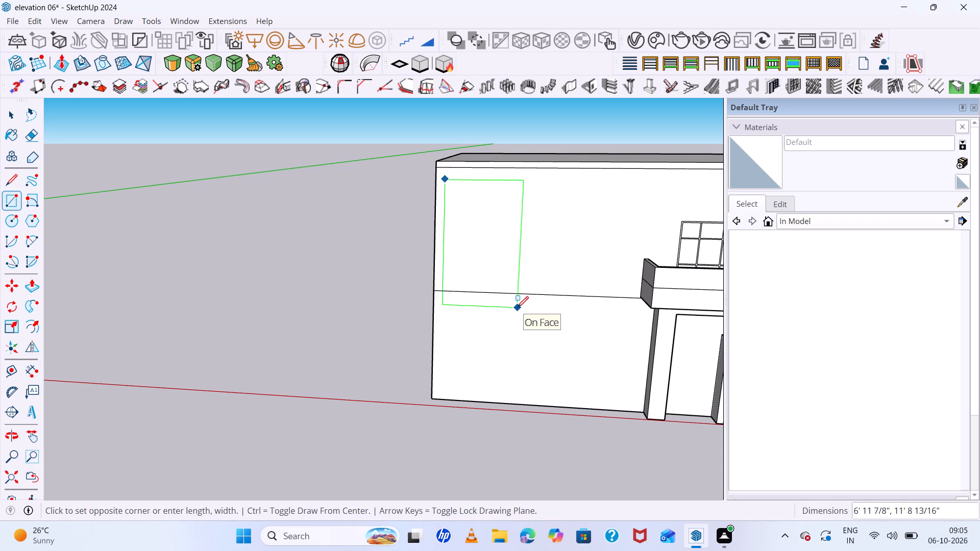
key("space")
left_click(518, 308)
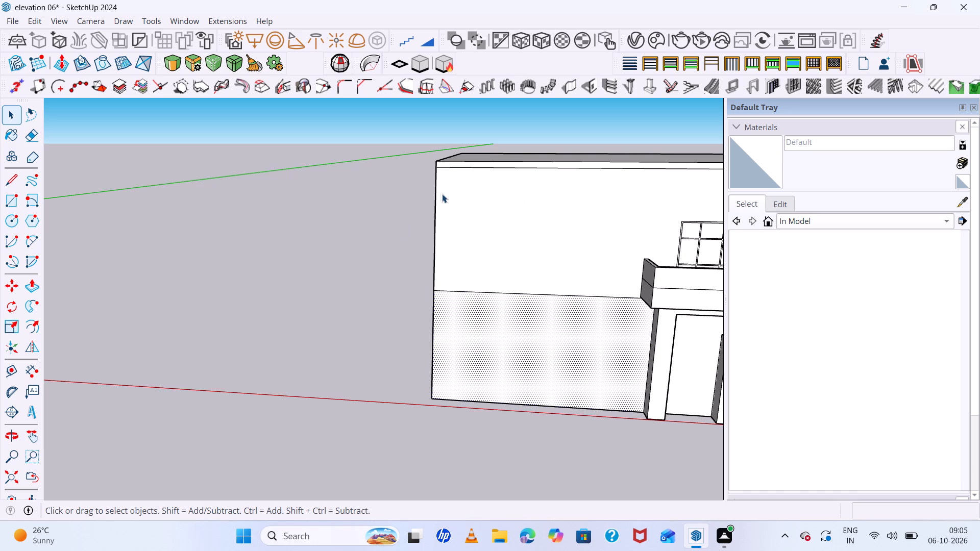
Draw a rectangle about 7' 7" by 12' 10 1/2" on the front wall near its upper outer corner, crossing the horizontal wall line.
key("r")
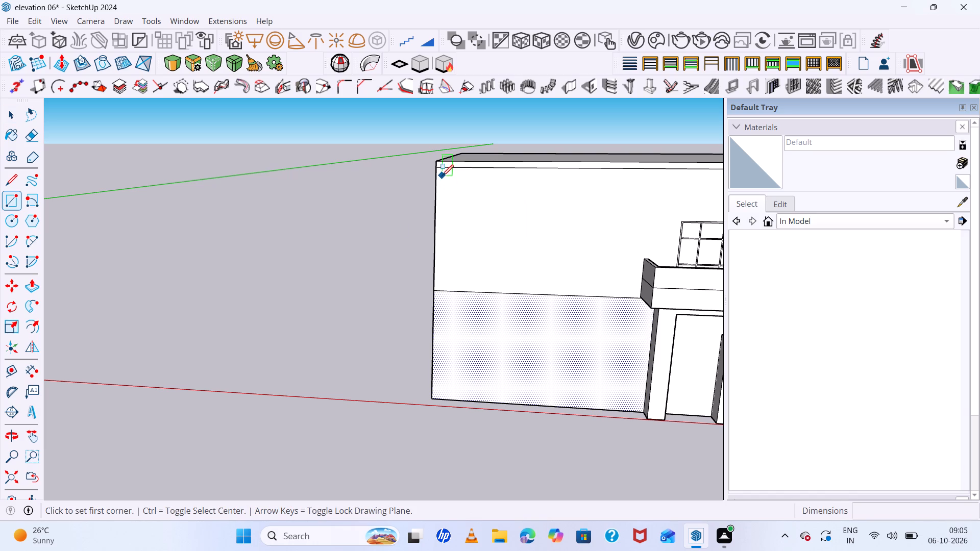
double_click(442, 176)
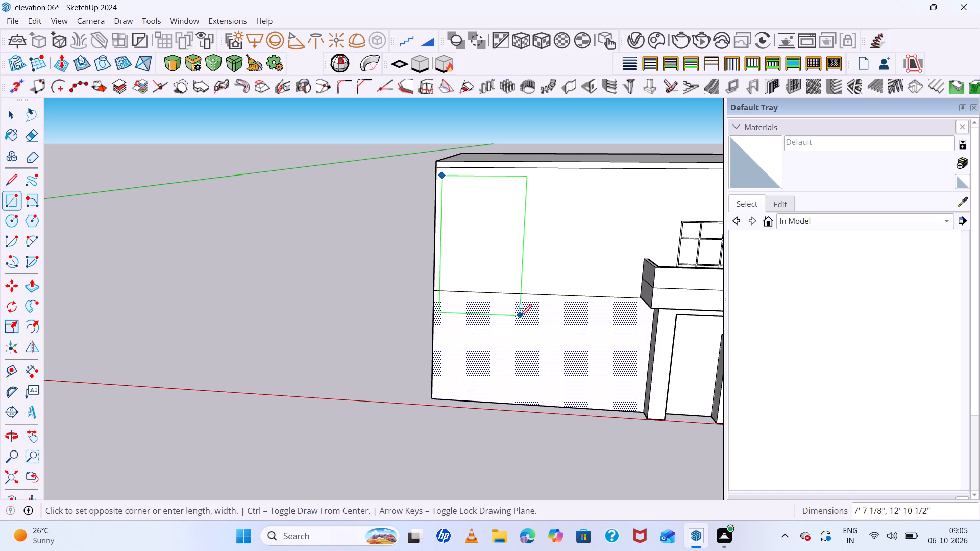
left_click(520, 316)
key("space")
left_click(479, 246)
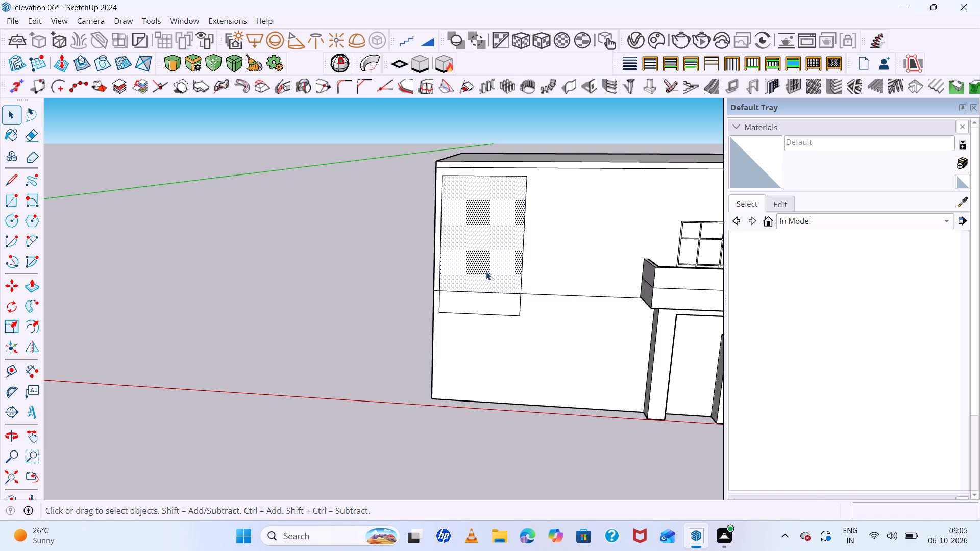
Erase the horizontal wall line from the canopy through the new rectangle to the wall's outer edge.
key("e")
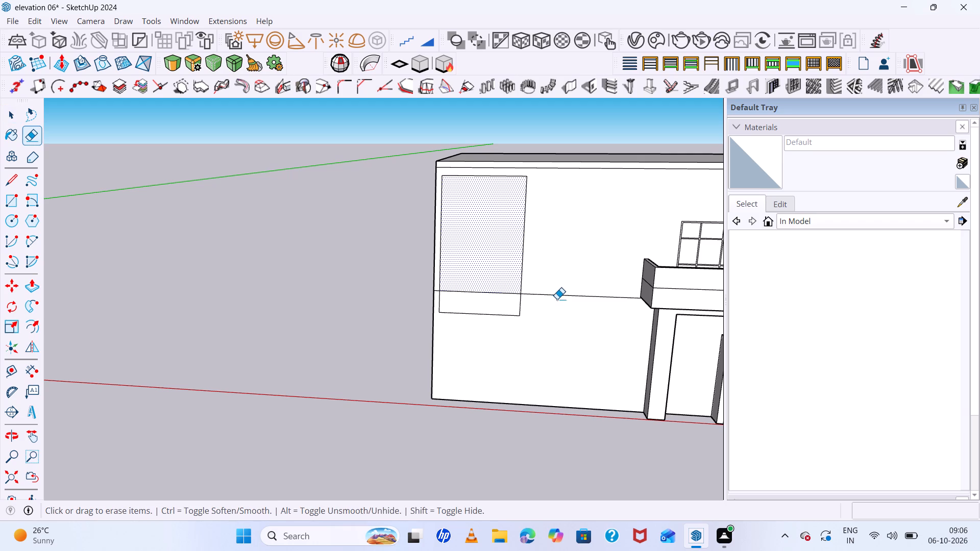
left_click(557, 295)
left_click(489, 293)
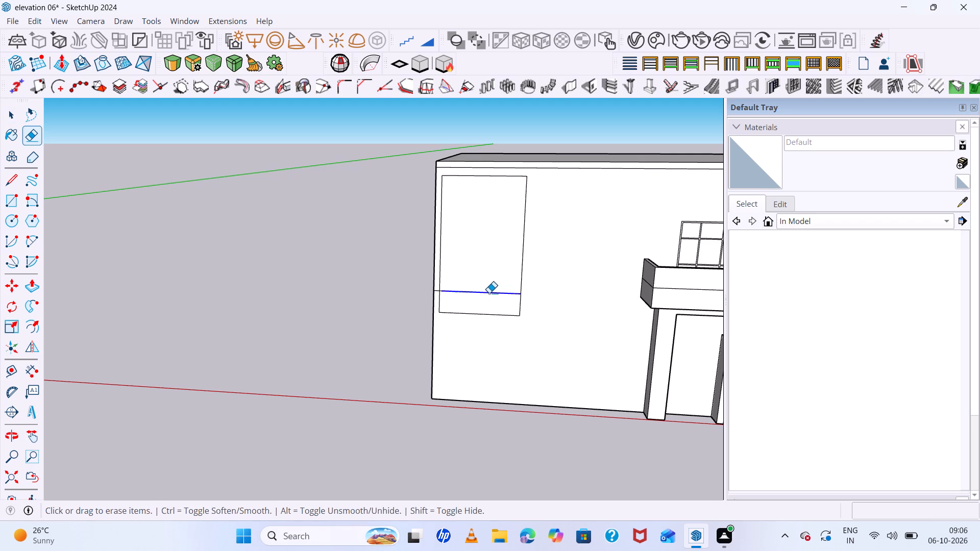
scroll(427, 292, "up", 6)
scroll(472, 279, "up", 7)
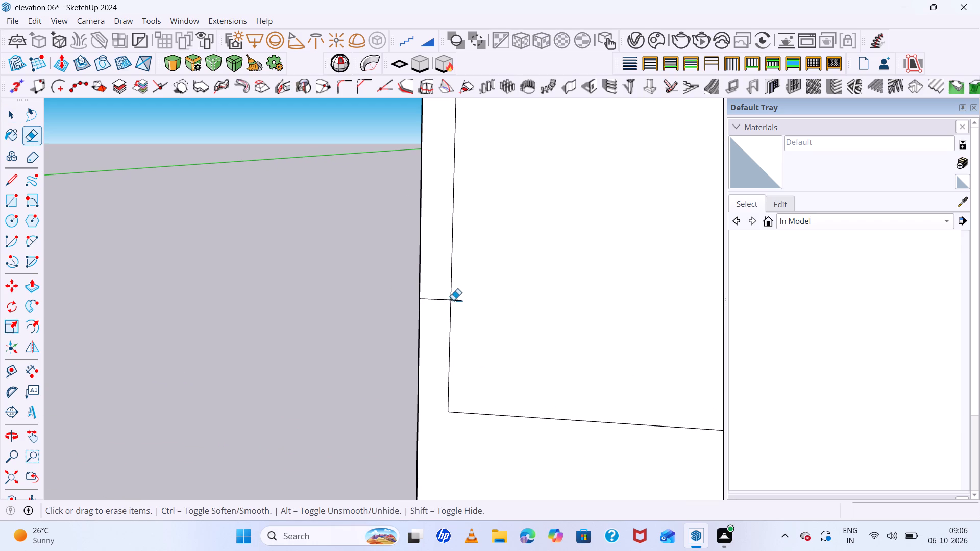
left_click(457, 302)
double_click(437, 299)
Offset the tall rectangle's outline inward by about 3 1/16" to form a window frame border.
scroll(444, 283, "down", 15)
scroll(482, 283, "down", 7)
middle_click_drag(498, 280, 530, 223)
scroll(529, 256, "up", 1)
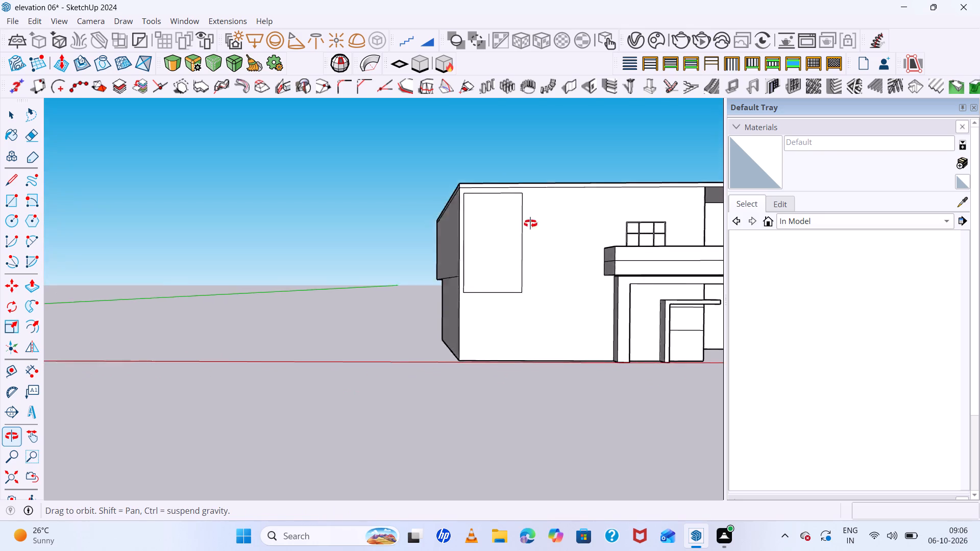
middle_click_drag(530, 223, 418, 224)
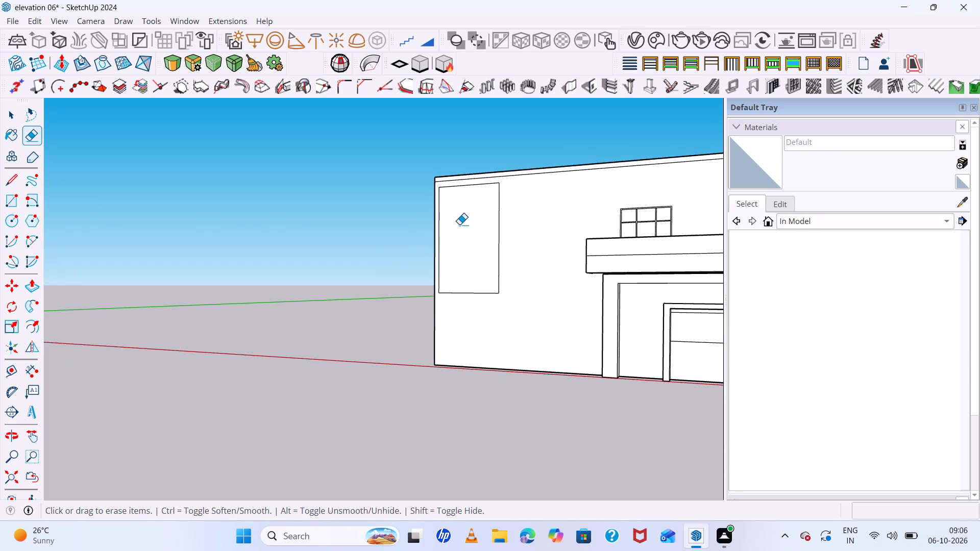
key("space")
left_click(459, 224)
key("f")
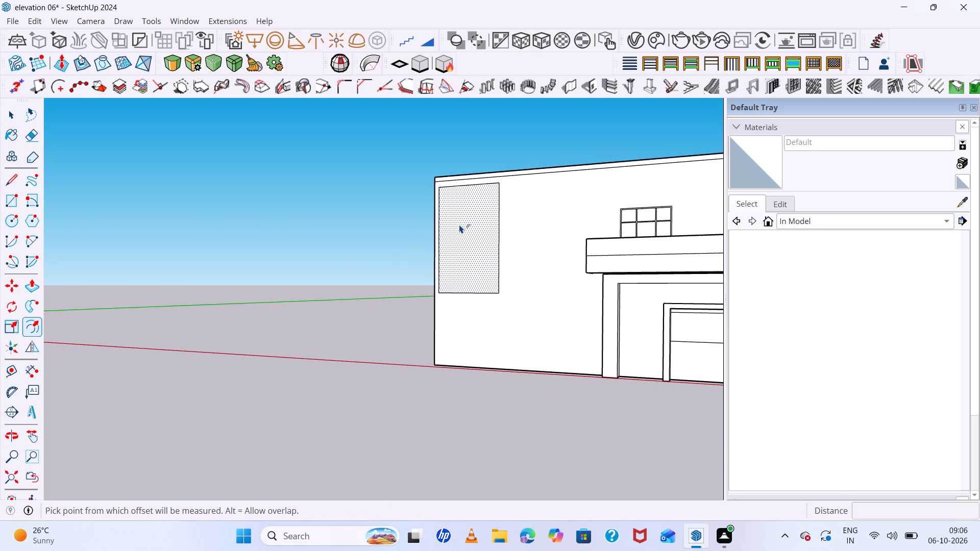
left_click(497, 212)
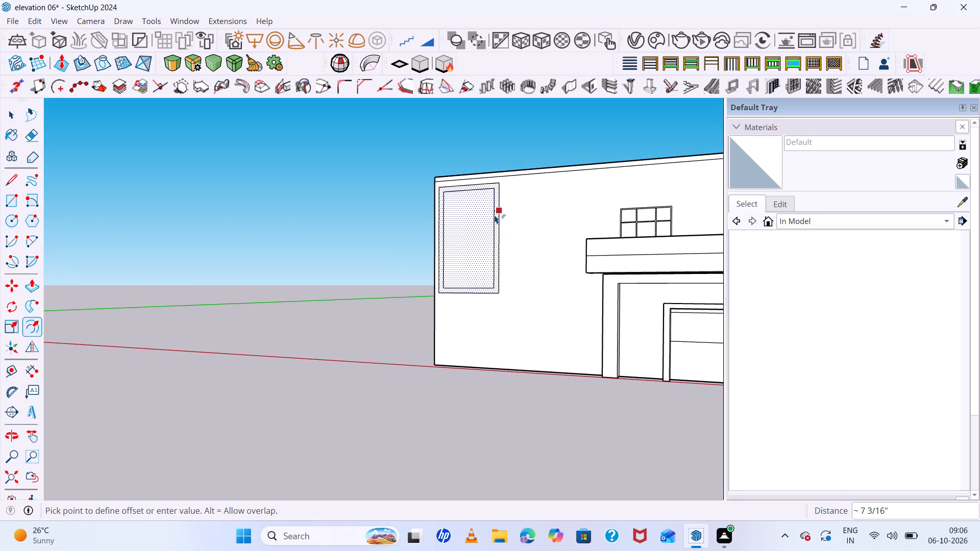
scroll(495, 215, "up", 7)
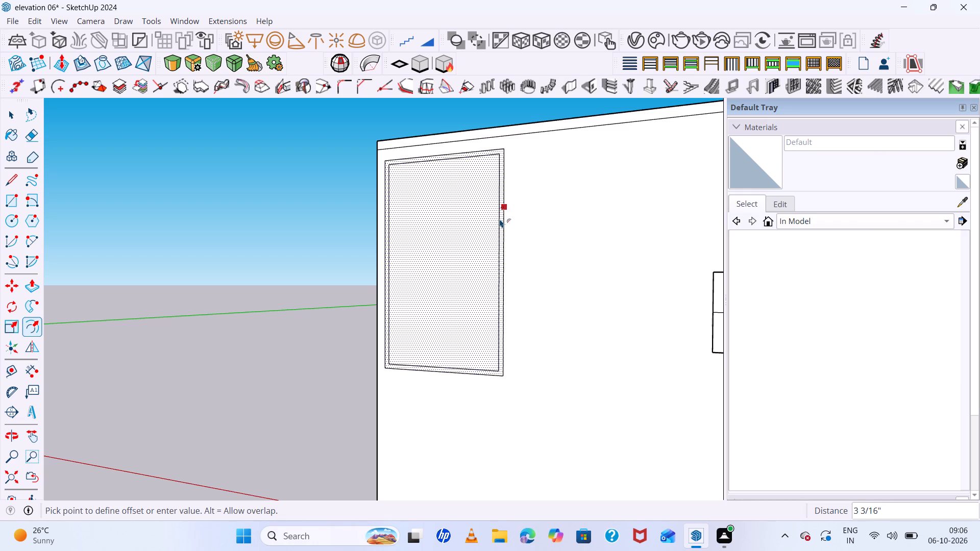
scroll(500, 219, "up", 5)
double_click(500, 219)
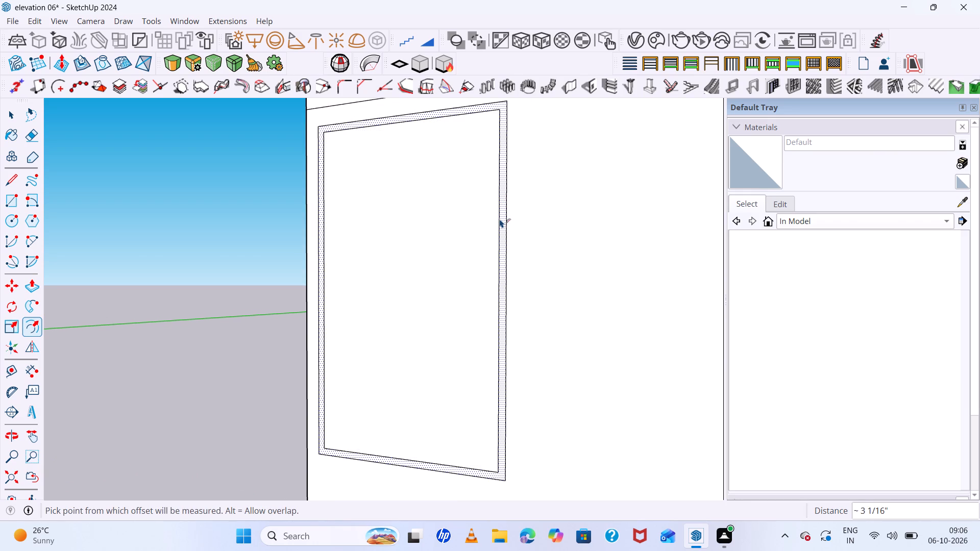
Examine the front facade with its new window outline, the small gridded window and balcony parapet, and the building's overall form.
scroll(500, 219, "down", 9)
key("space")
scroll(297, 239, "down", 4)
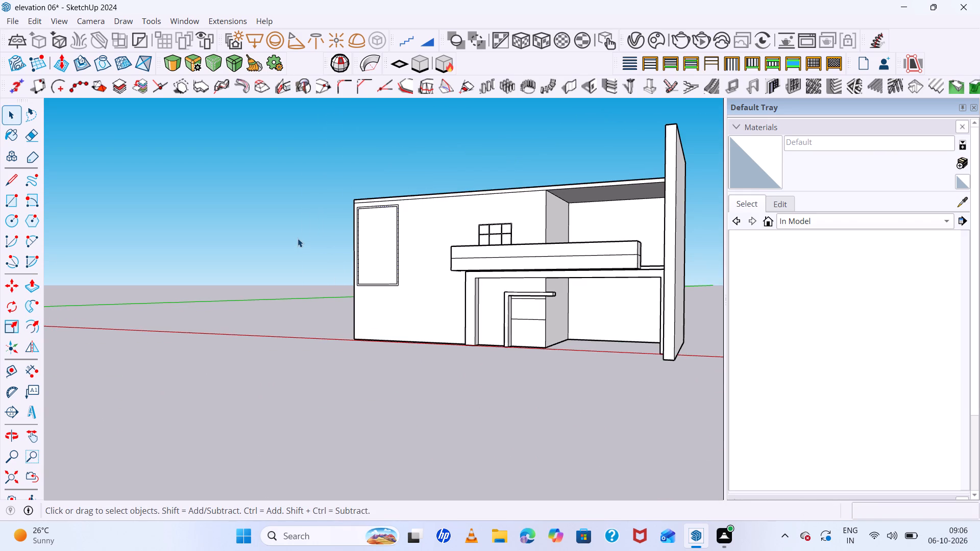
scroll(387, 242, "up", 7)
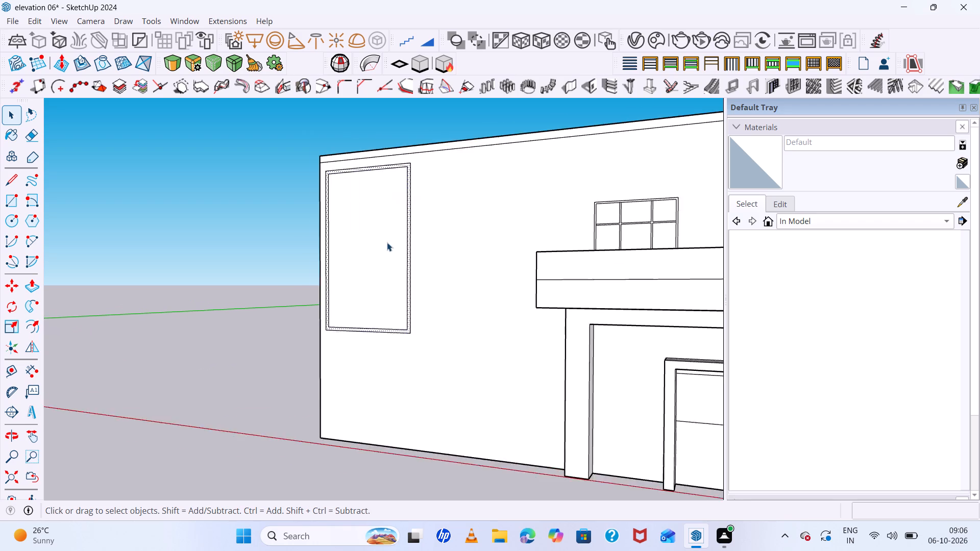
scroll(387, 242, "up", 1)
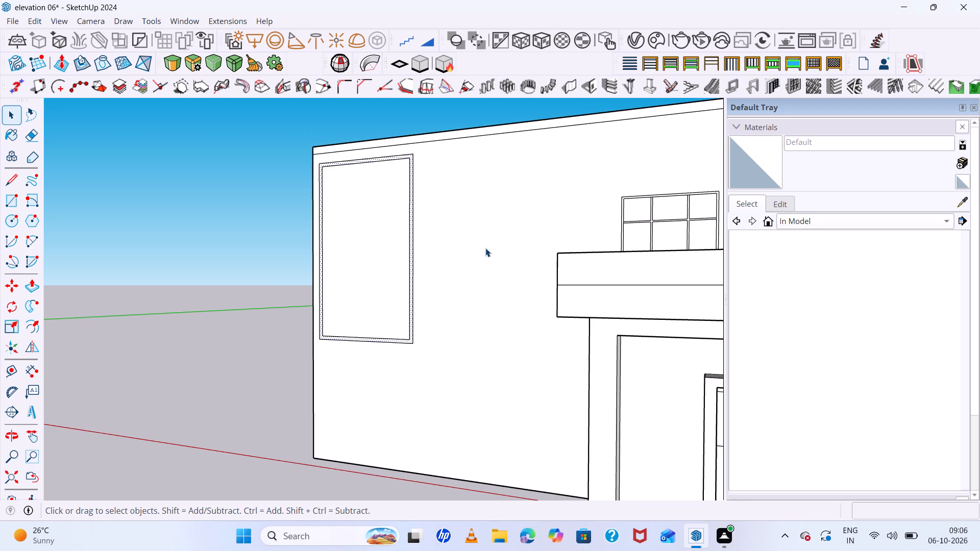
scroll(486, 240, "down", 8)
middle_click_drag(516, 248, 721, 270)
scroll(590, 254, "up", 3)
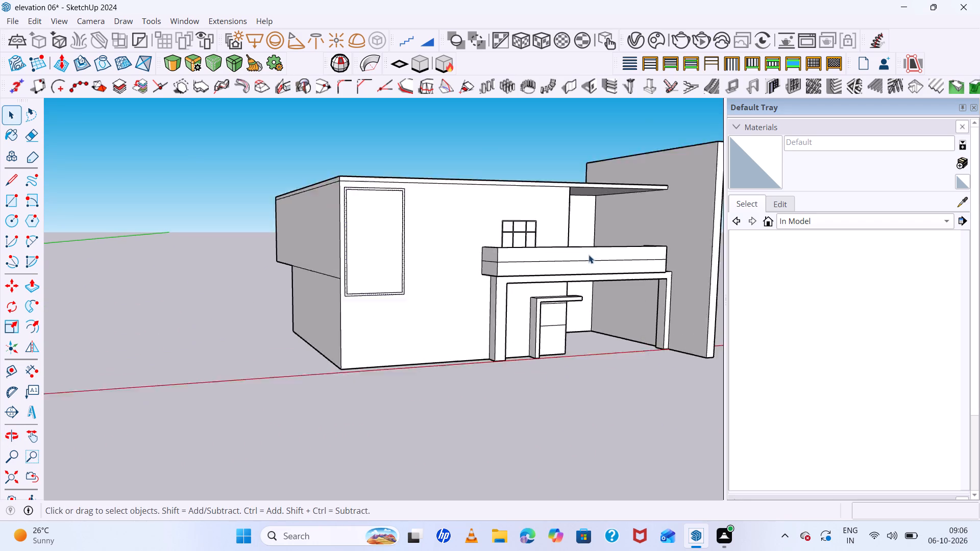
scroll(589, 255, "up", 5)
scroll(538, 250, "up", 7)
middle_click(541, 281)
scroll(542, 285, "up", 1)
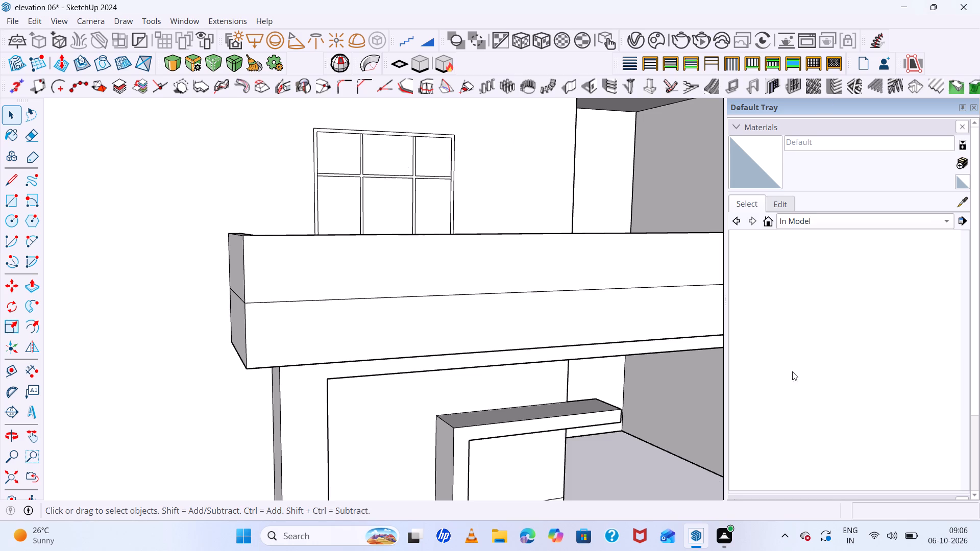
scroll(534, 109, "down", 8)
scroll(354, 236, "down", 13)
middle_click_drag(453, 224, 195, 260)
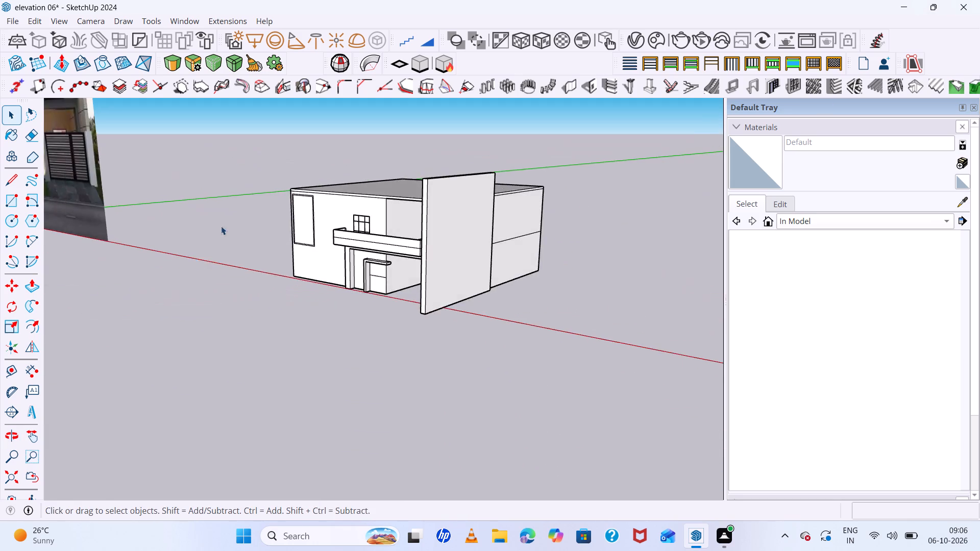
scroll(234, 218, "up", 9)
scroll(467, 177, "up", 7)
scroll(469, 172, "down", 15)
Push/Pull the tall window's border face outward from the front wall to form a shallow raised frame.
middle_click_drag(591, 189, 610, 215)
scroll(517, 155, "up", 9)
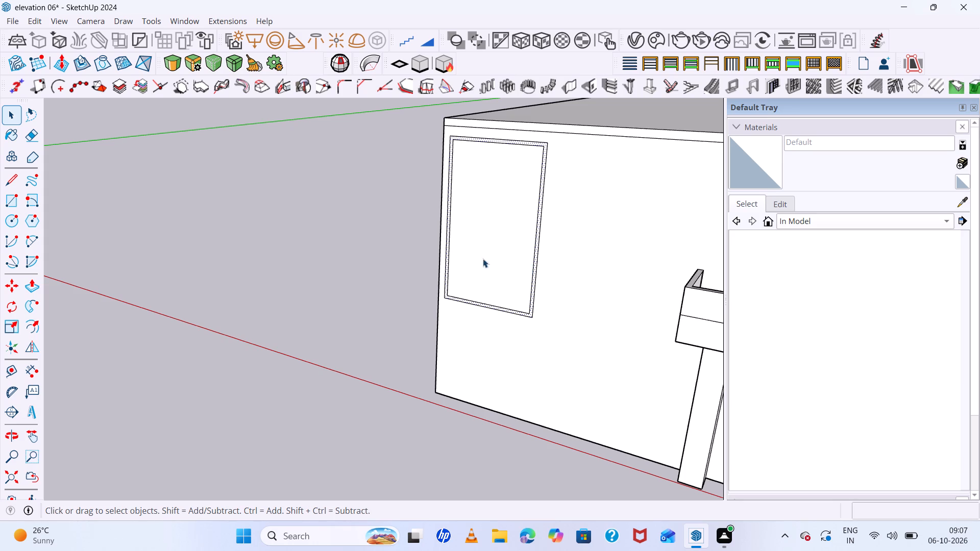
scroll(509, 255, "up", 6)
key("space")
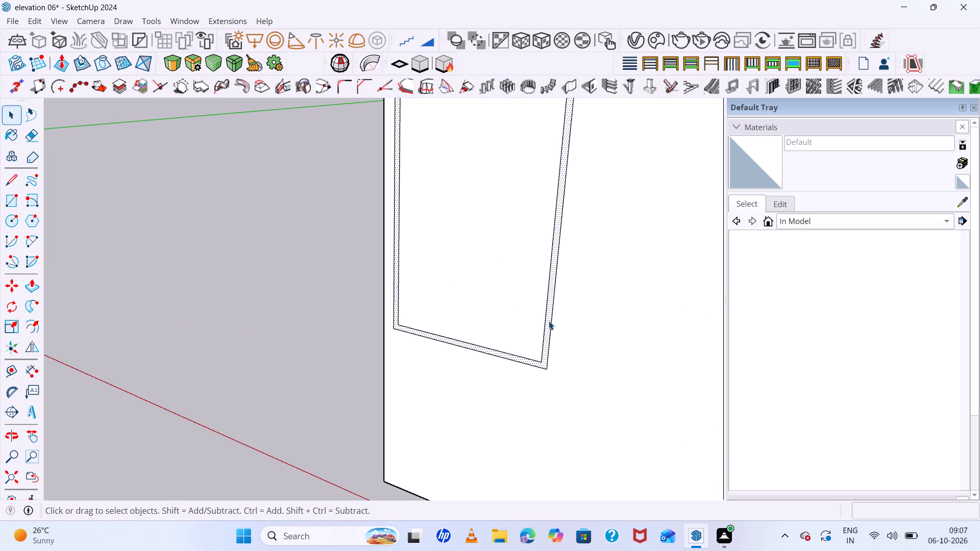
key("p")
left_click(550, 321)
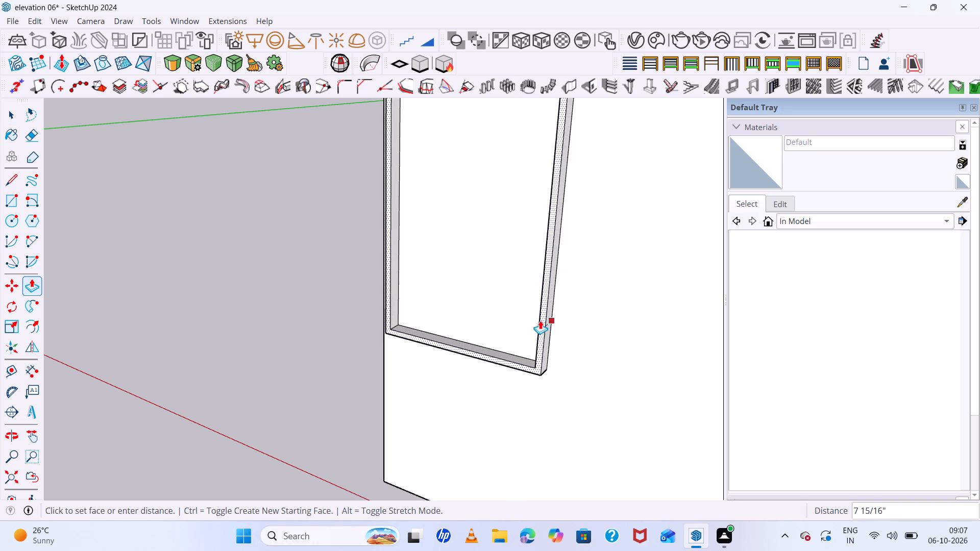
left_click(541, 315)
key("space")
left_click(318, 295)
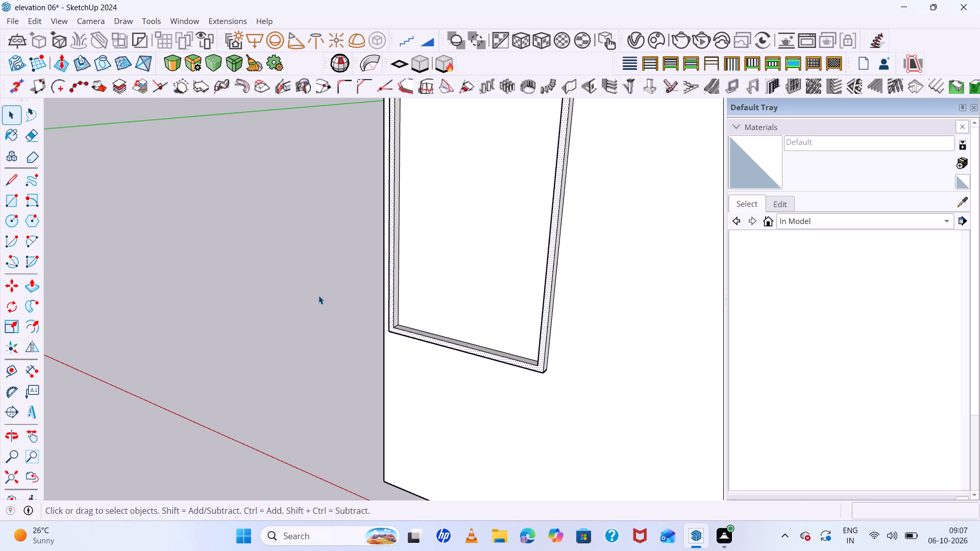
Select the large pane face inside the tall window's raised frame.
scroll(323, 294, "down", 10)
middle_click_drag(426, 311, 742, 258)
scroll(426, 311, "up", 1)
scroll(617, 248, "down", 1)
scroll(444, 269, "up", 6)
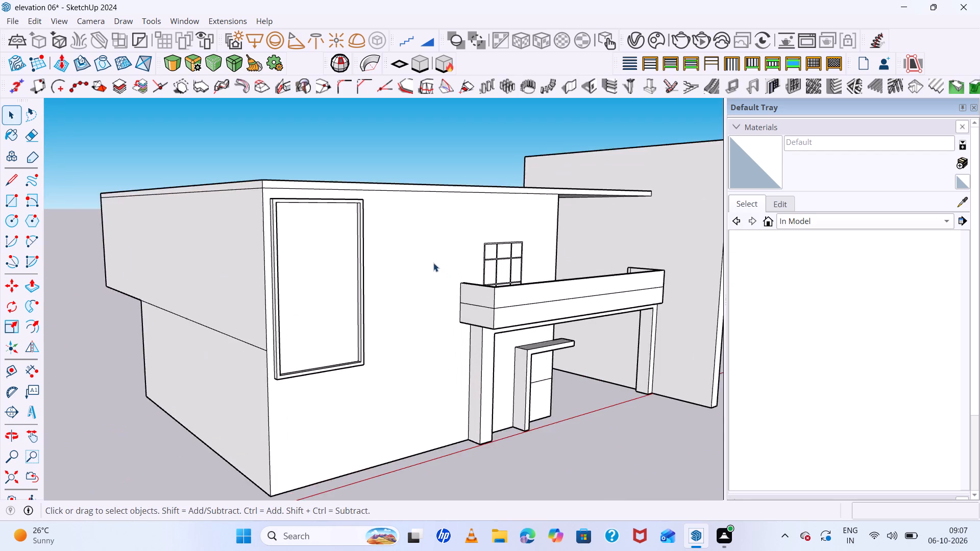
scroll(433, 263, "up", 7)
middle_click_drag(360, 252, 375, 275)
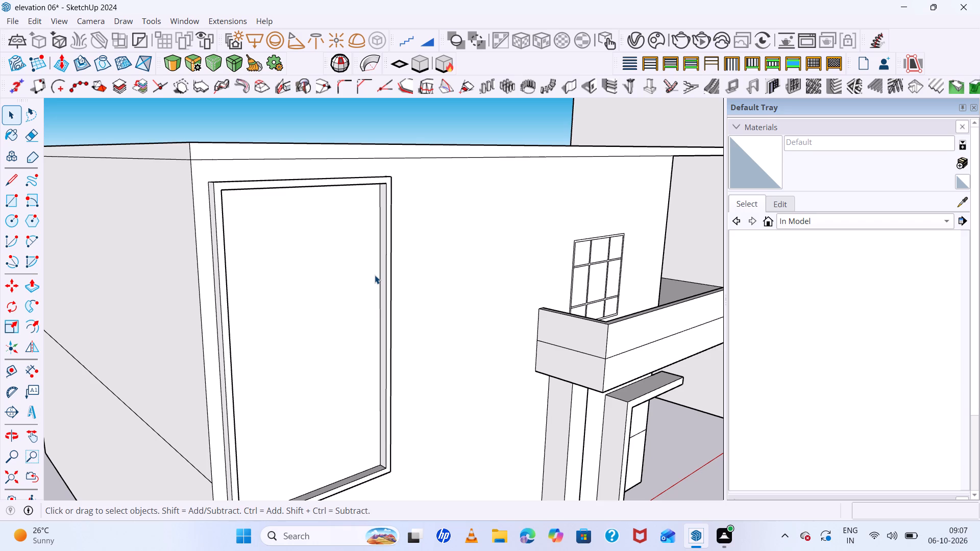
left_click(375, 275)
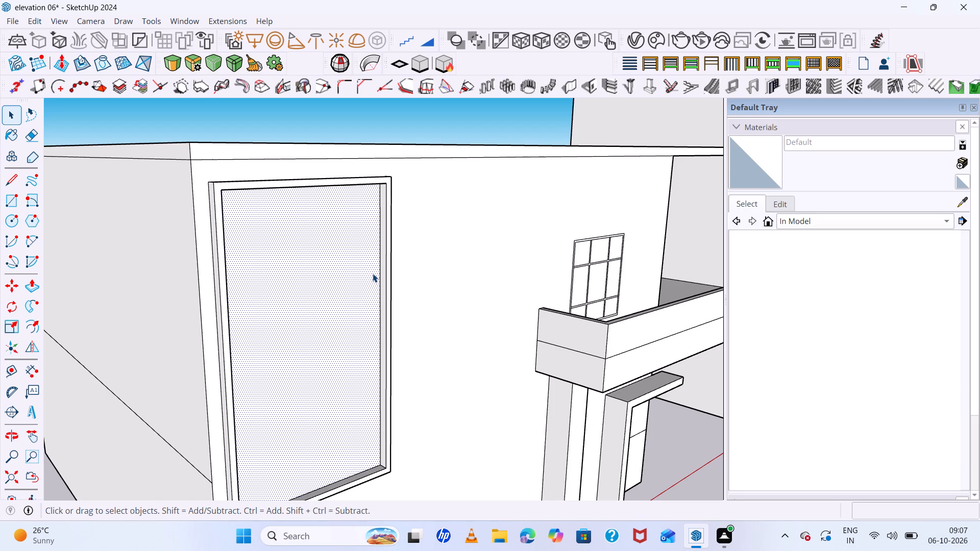
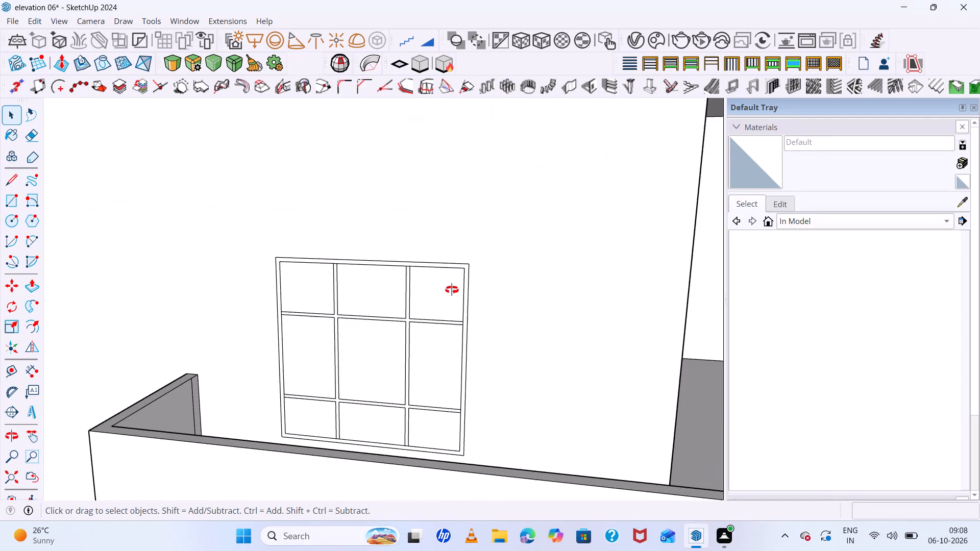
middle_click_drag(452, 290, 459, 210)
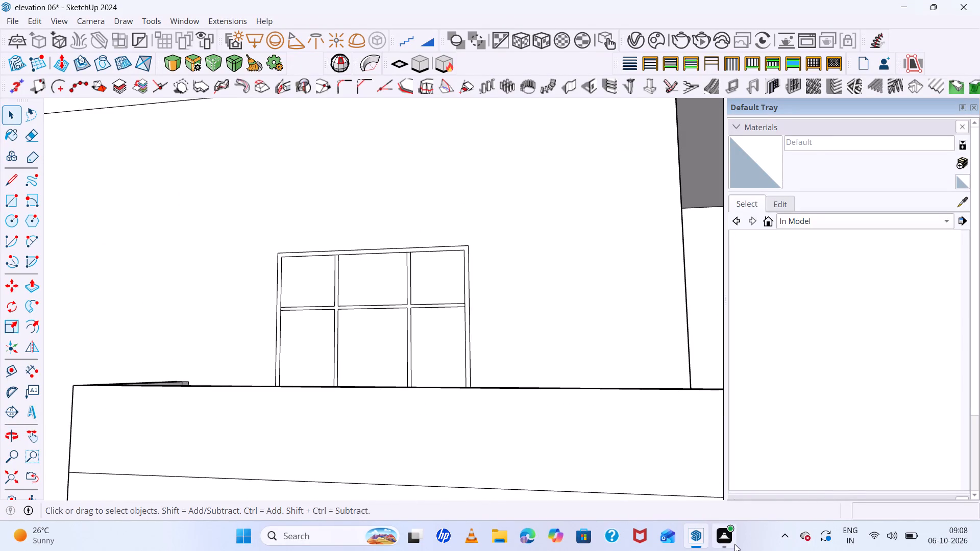
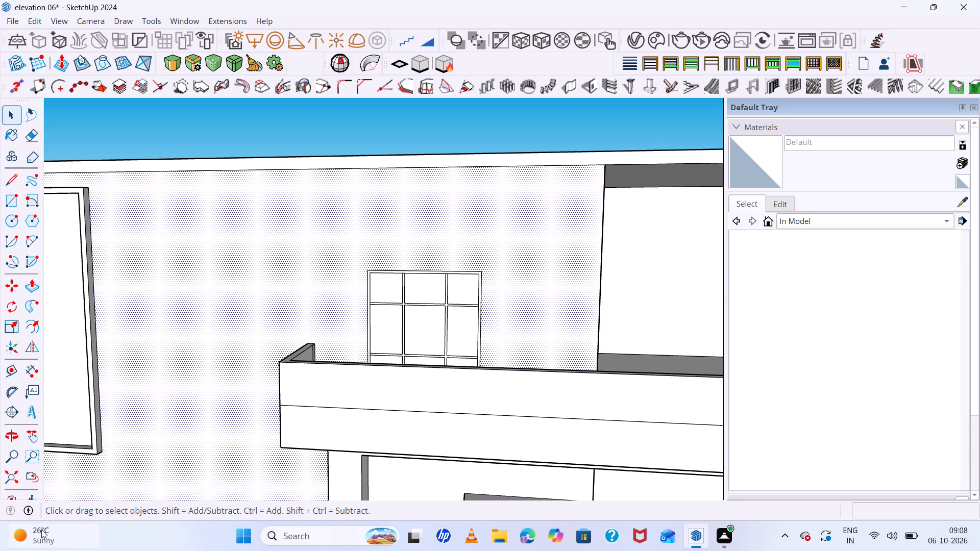
Push/Pull the gridded window's connected glazing-bar face outward about 1 9/16".
scroll(464, 387, "up", 9)
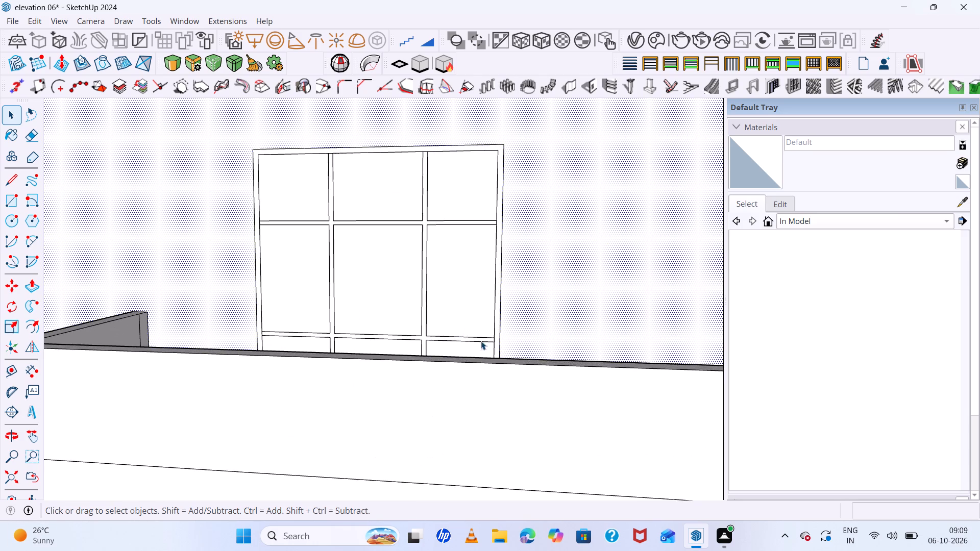
middle_click_drag(481, 341, 492, 377)
scroll(492, 377, "up", 1)
left_click(496, 312)
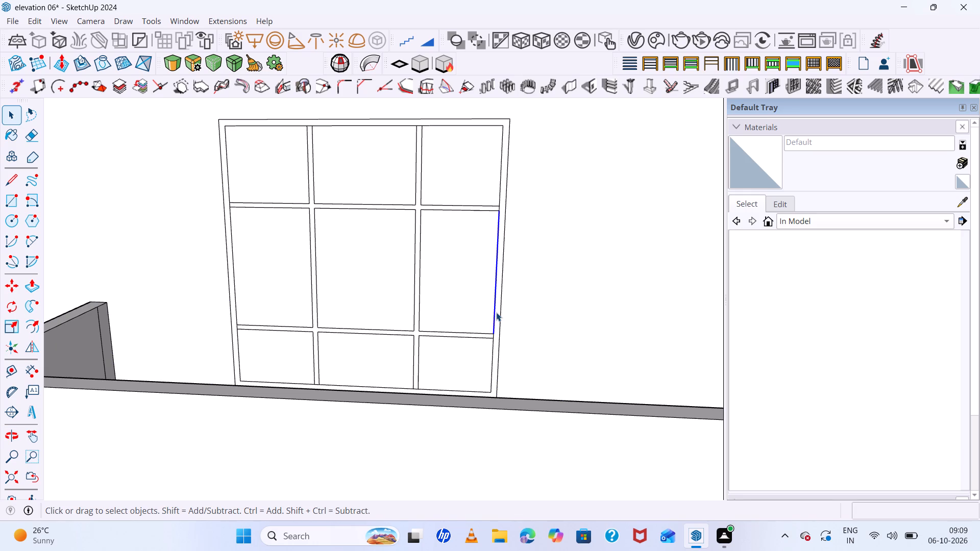
left_click(499, 318)
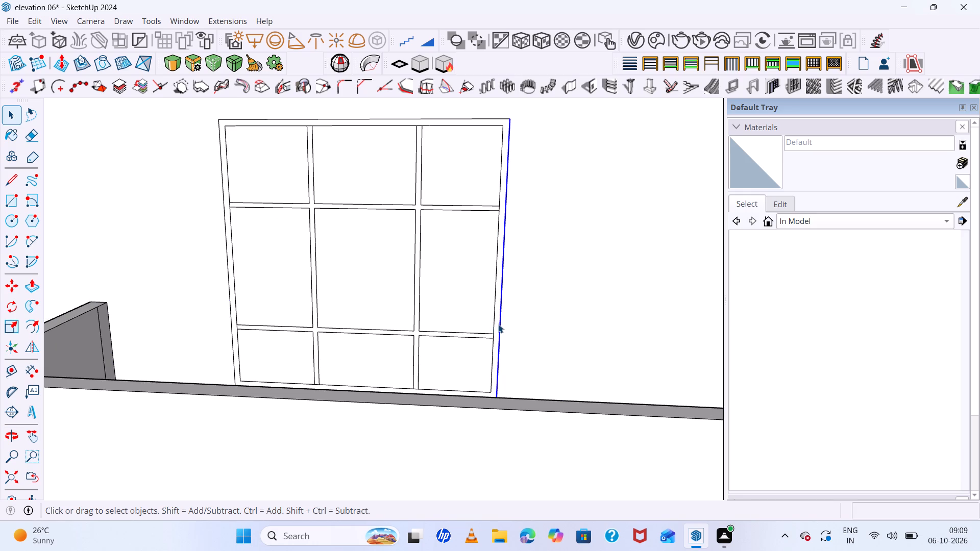
left_click(496, 329)
scroll(496, 329, "up", 2)
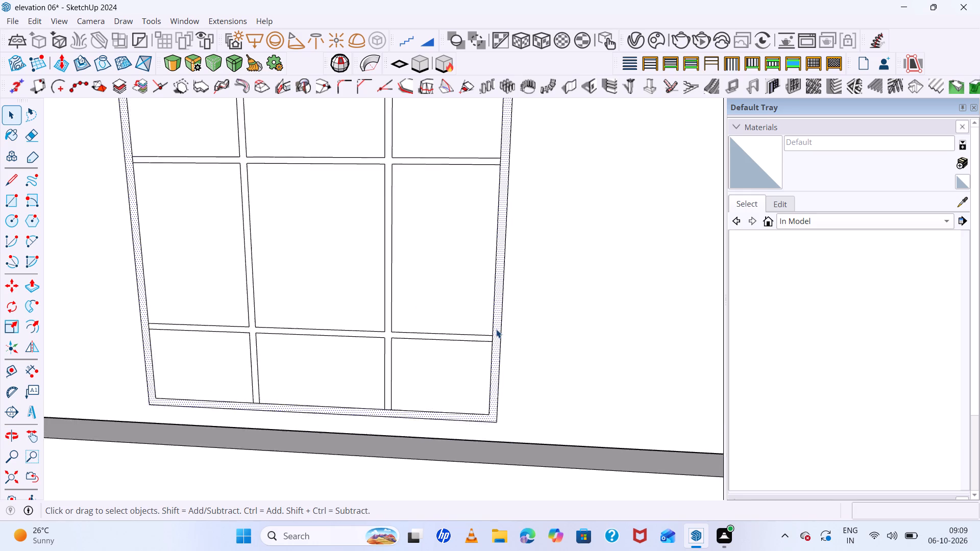
scroll(496, 329, "up", 3)
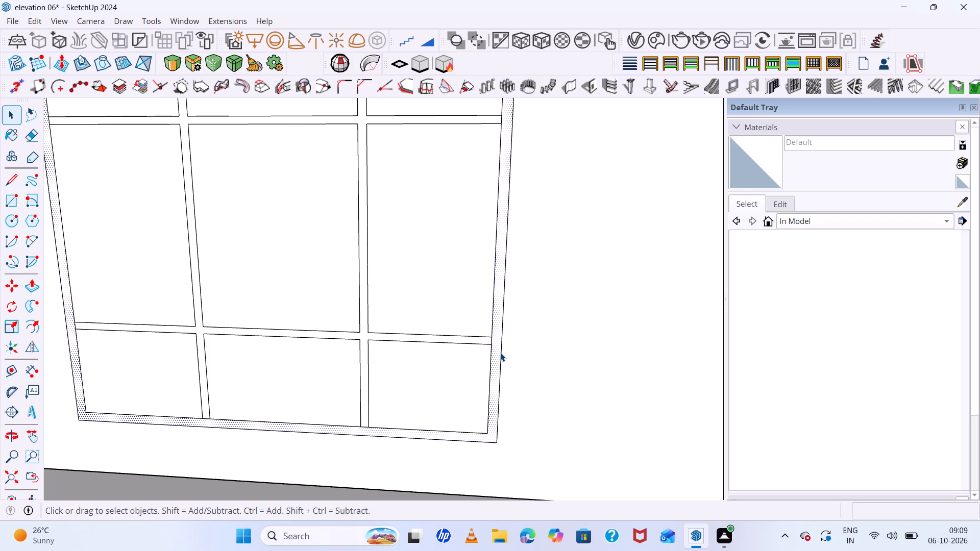
scroll(500, 353, "up", 2)
key("space")
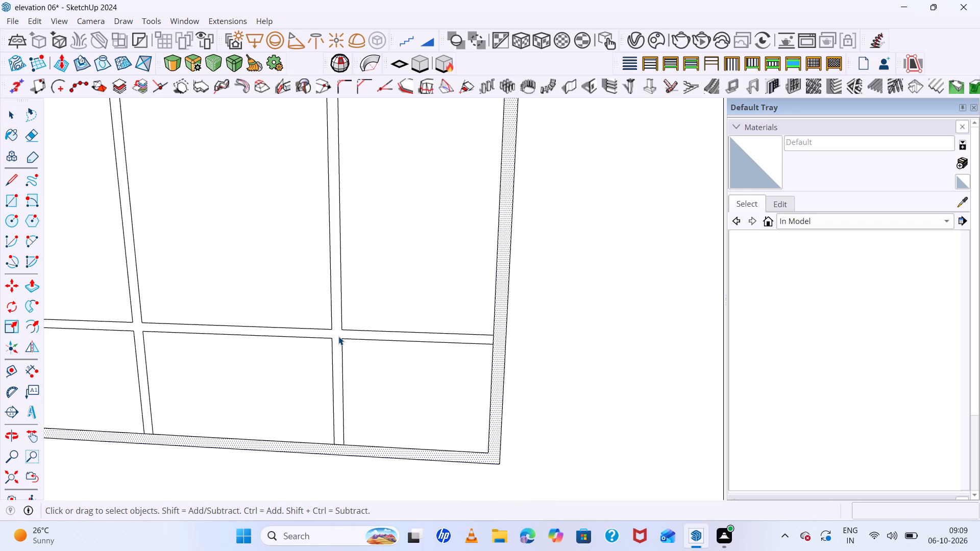
left_click(338, 336)
key("p")
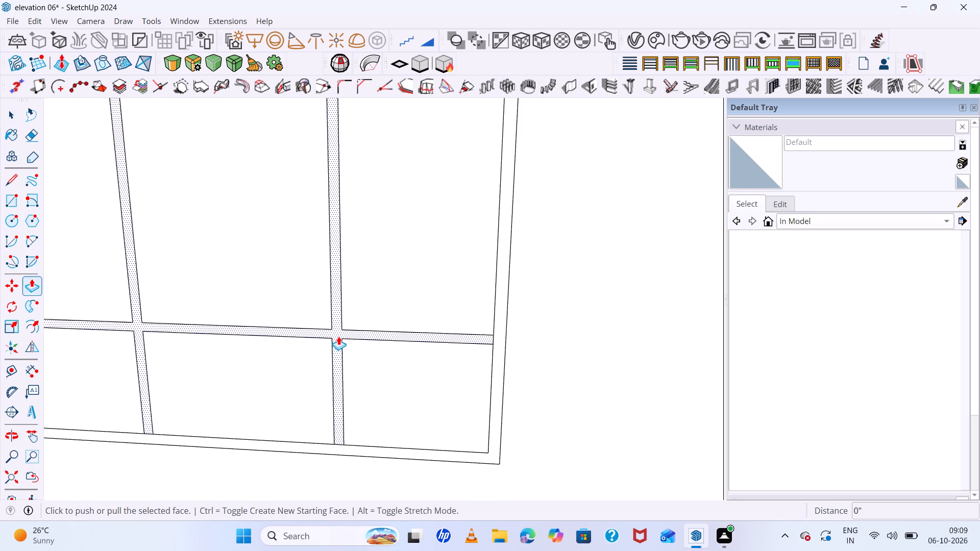
left_click(336, 334)
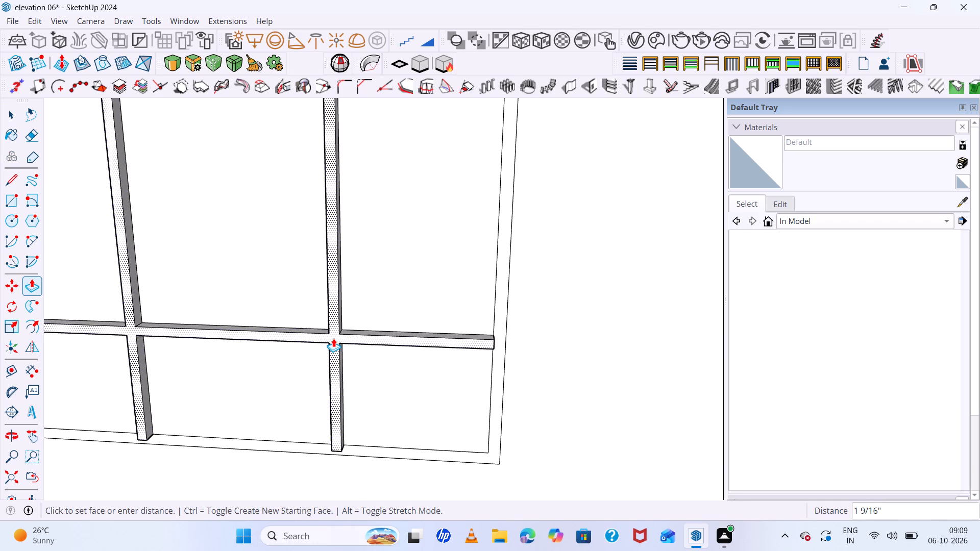
left_click(333, 338)
key("space")
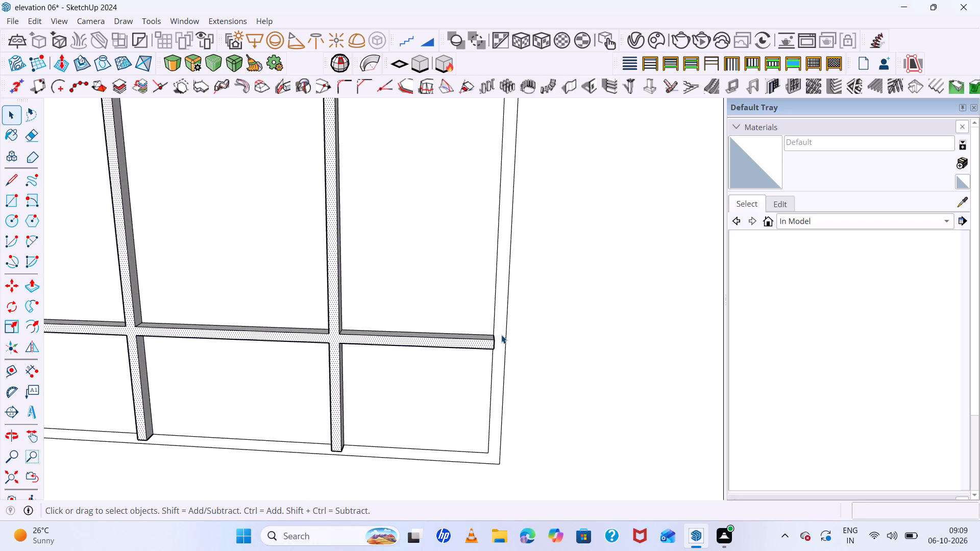
Push/Pull the gridded window's outer frame face outward 1 9/16", the same depth as the glazing bars.
left_click(501, 335)
key("p")
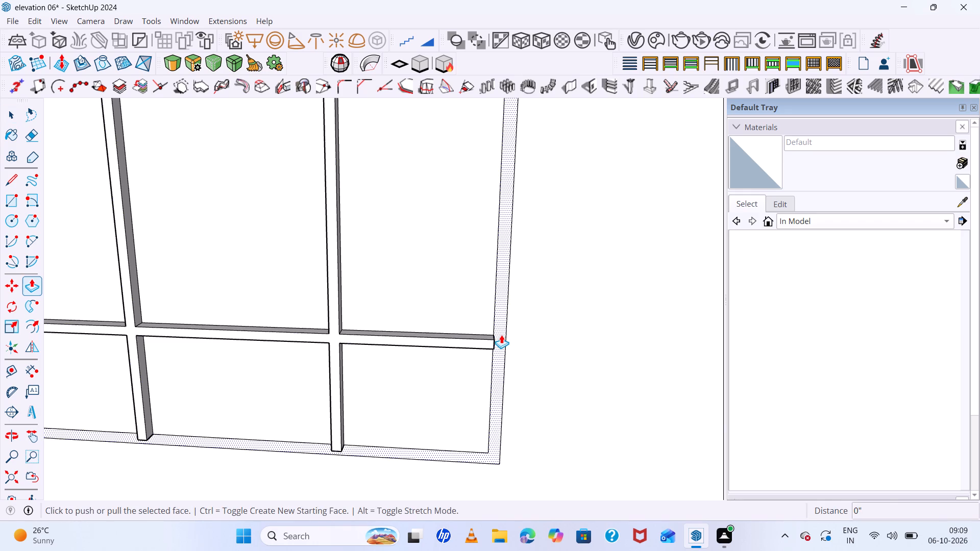
triple_click(501, 335)
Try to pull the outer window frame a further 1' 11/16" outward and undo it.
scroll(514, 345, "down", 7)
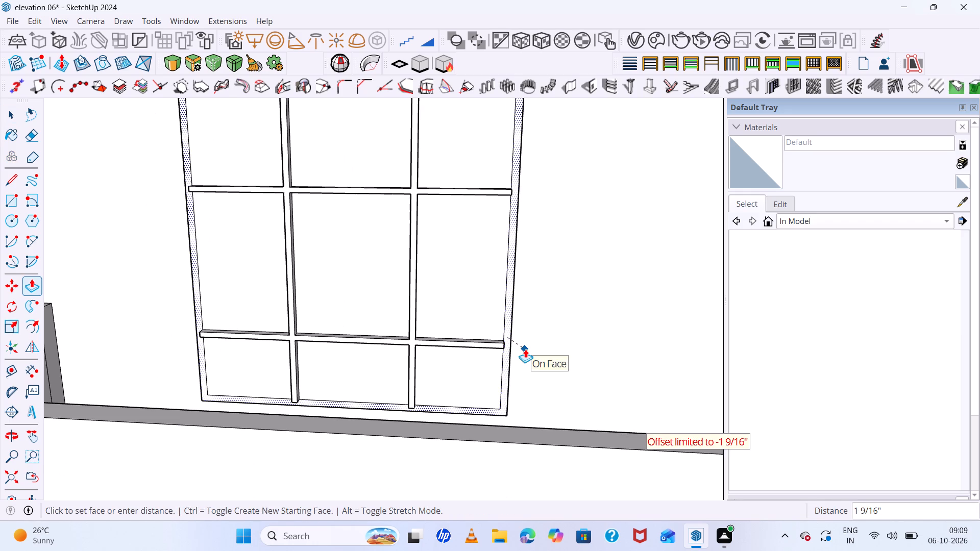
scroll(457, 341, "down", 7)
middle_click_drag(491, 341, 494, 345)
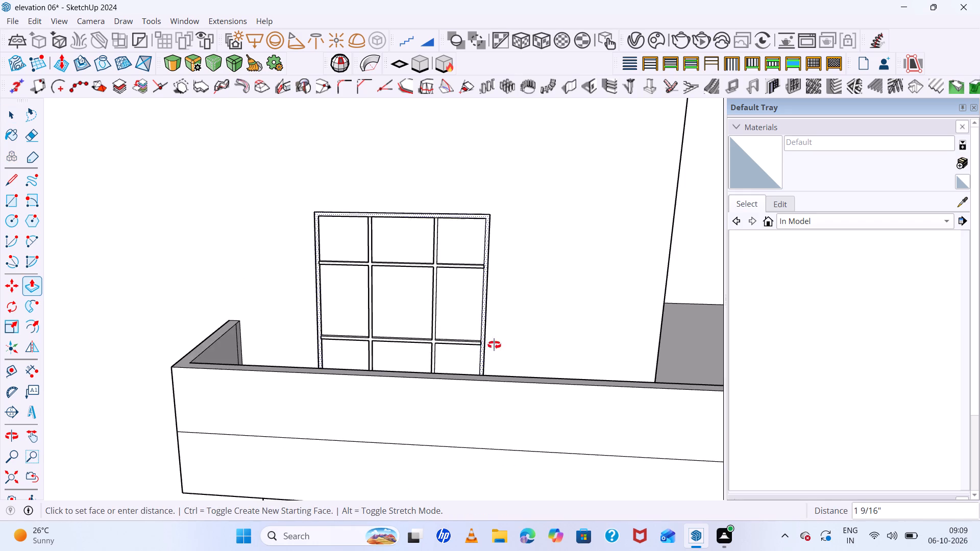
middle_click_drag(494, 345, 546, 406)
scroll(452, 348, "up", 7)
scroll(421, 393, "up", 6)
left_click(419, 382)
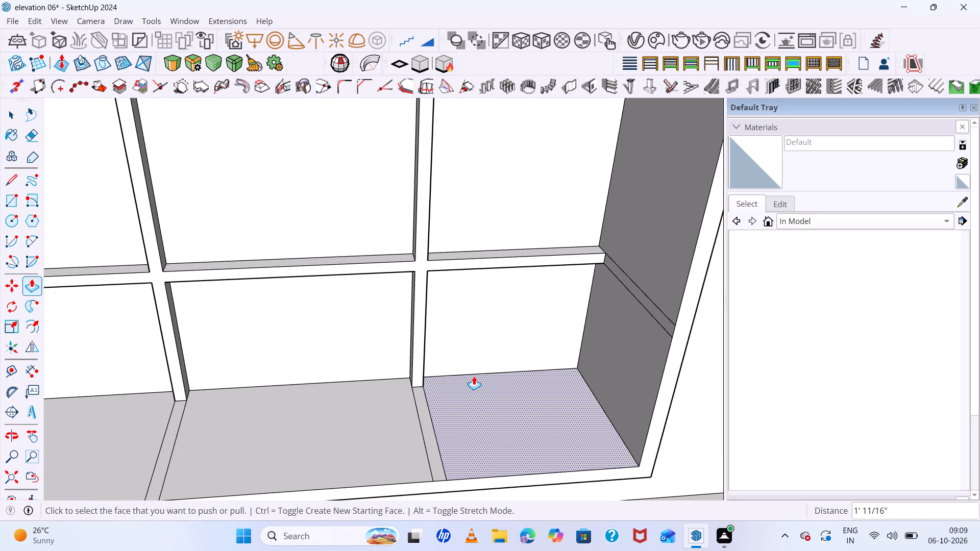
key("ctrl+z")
Examine the gridded window's frame, glazing bars, panes and surrounding wall from several angles.
scroll(425, 390, "up", 6)
scroll(425, 390, "down", 11)
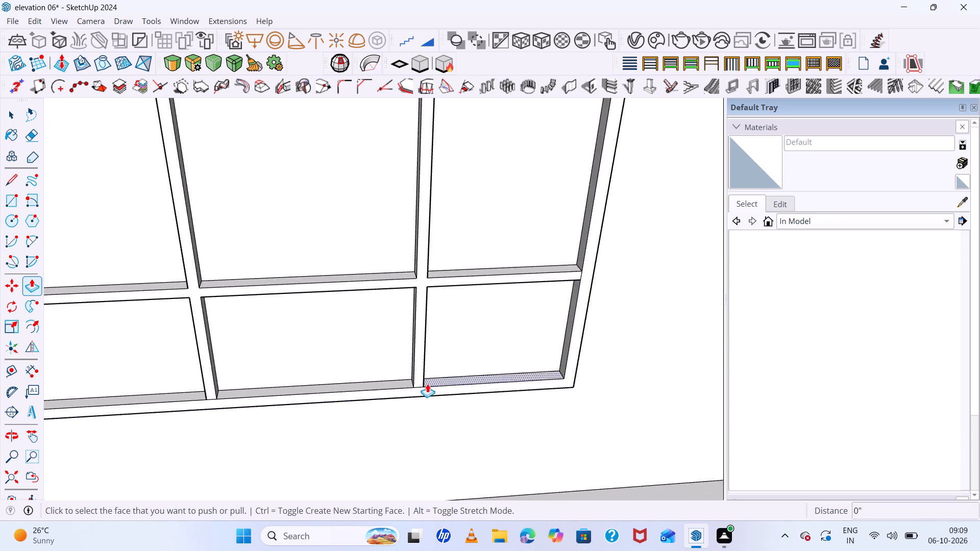
scroll(427, 384, "down", 11)
middle_click_drag(586, 383, 254, 346)
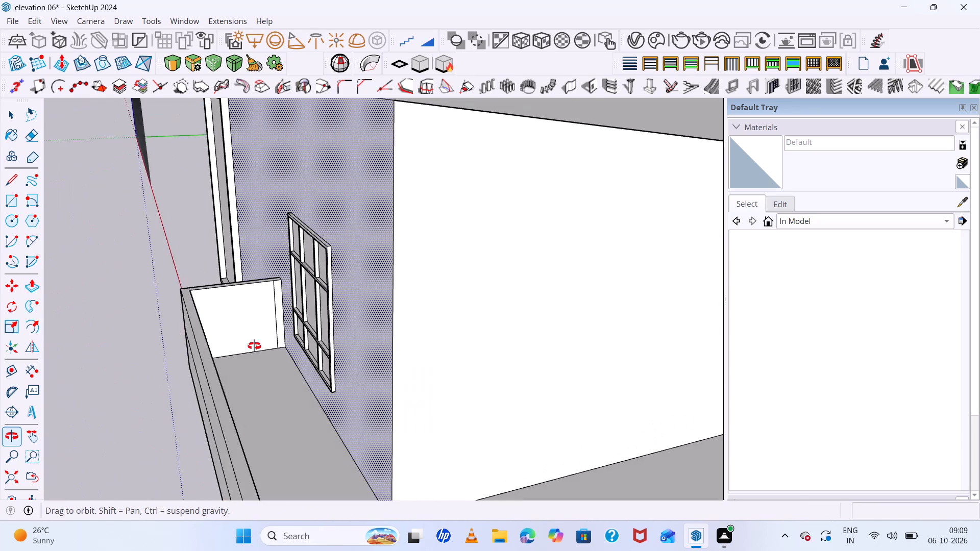
middle_click_drag(254, 346, 379, 331)
scroll(377, 330, "up", 1)
scroll(377, 312, "down", 8)
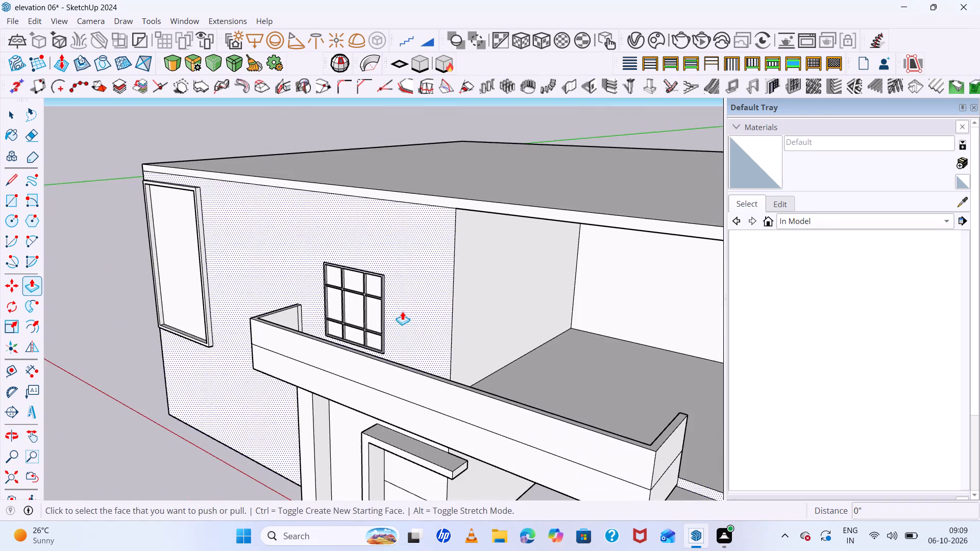
middle_click_drag(487, 342, 615, 343)
scroll(423, 319, "up", 6)
key("space")
scroll(415, 302, "down", 5)
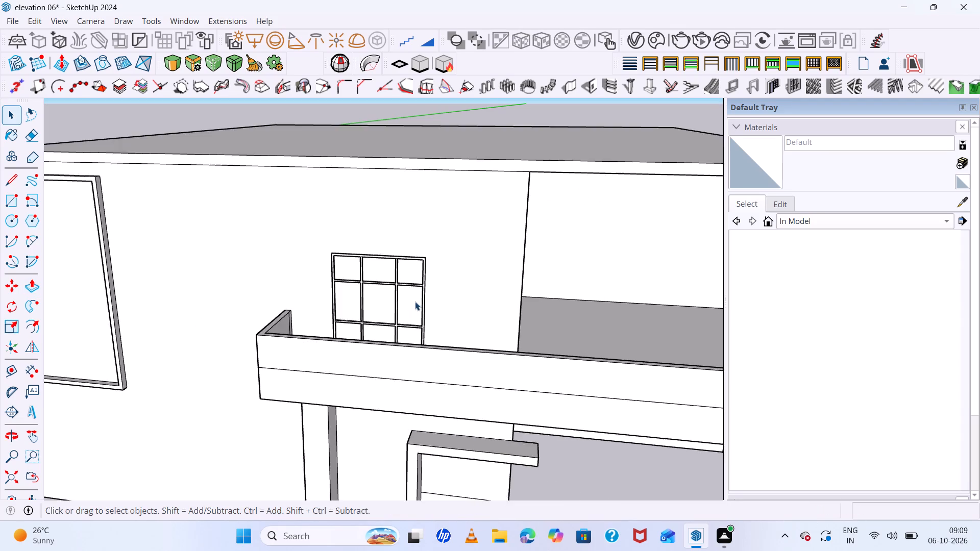
scroll(415, 302, "down", 3)
middle_click_drag(402, 312, 619, 285)
scroll(483, 279, "up", 8)
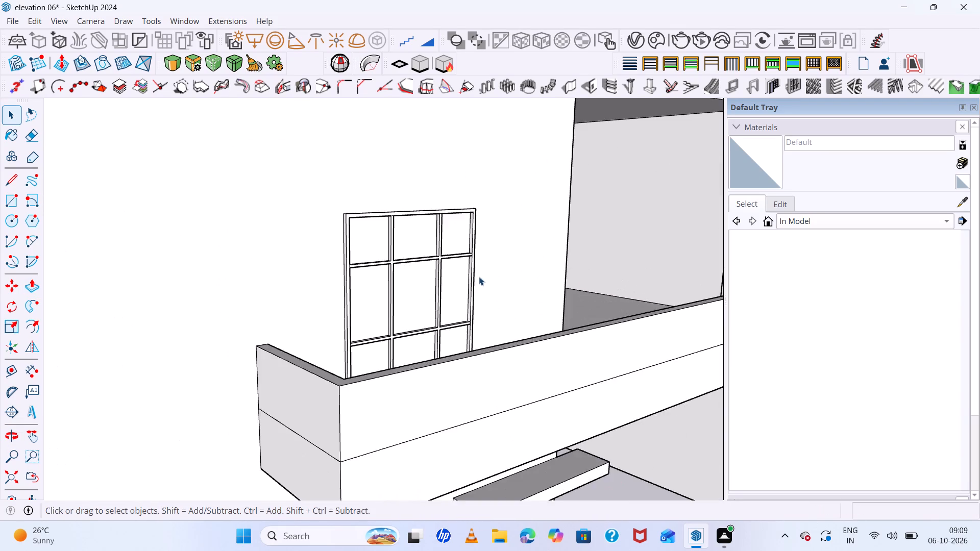
scroll(447, 279, "up", 7)
left_click(451, 277)
left_click(376, 279)
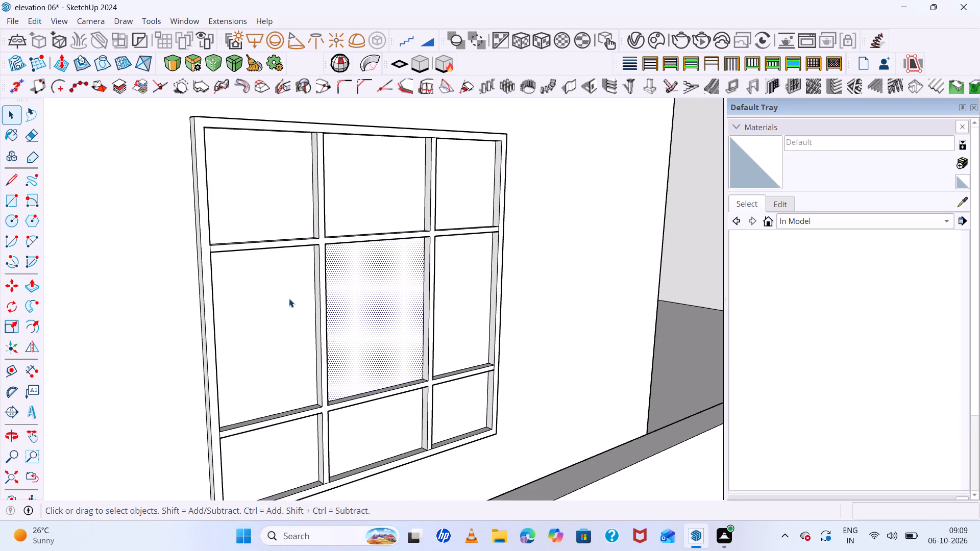
double_click(288, 298)
left_click(279, 211)
double_click(360, 186)
scroll(487, 216, "down", 15)
middle_click_drag(376, 253, 238, 272)
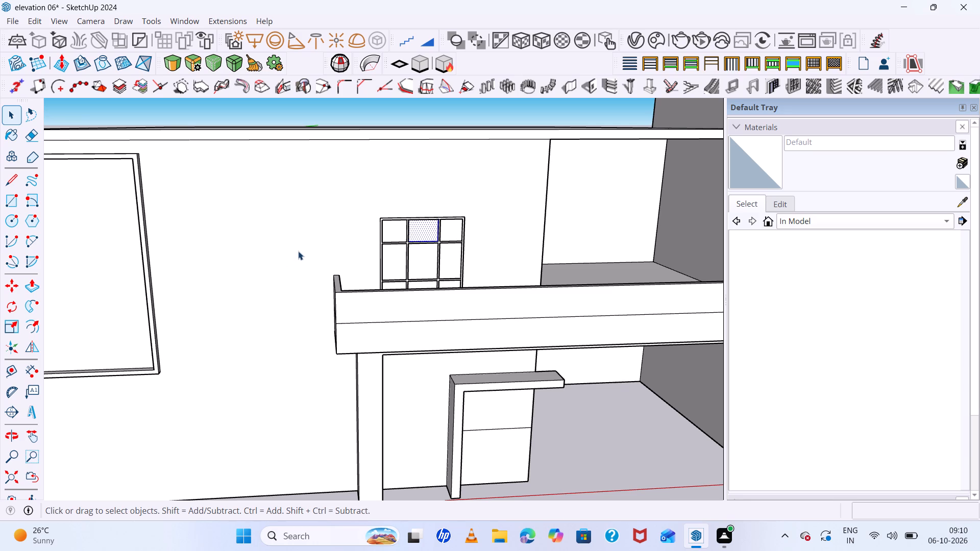
left_click(333, 246)
left_click(338, 246)
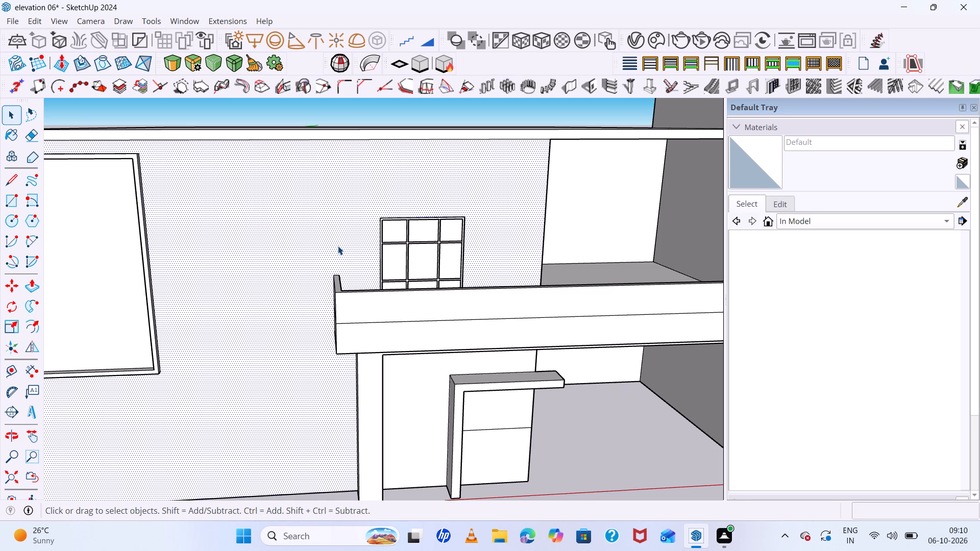
Review the whole building from the front, above and below, including the large framed opening, the balcony and the entrance.
scroll(338, 246, "right", 1)
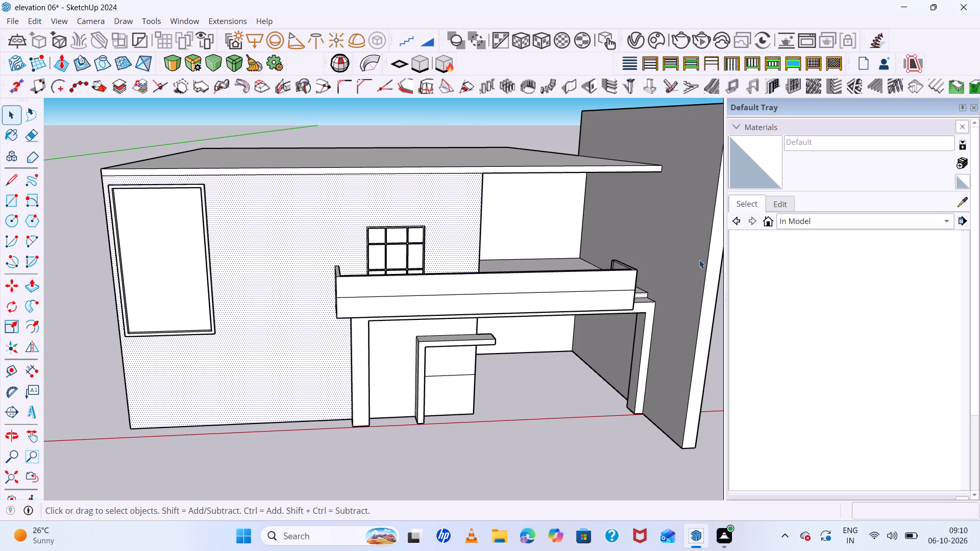
scroll(185, 185, "up", 7)
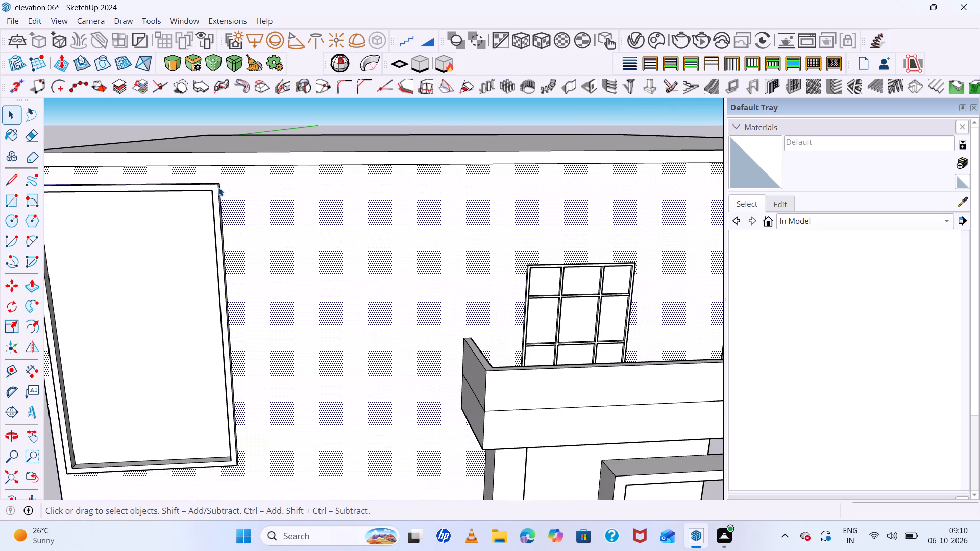
scroll(211, 193, "up", 6)
scroll(211, 193, "down", 7)
scroll(346, 176, "down", 7)
middle_click_drag(435, 197, 417, 151)
scroll(436, 195, "up", 1)
middle_click(417, 151)
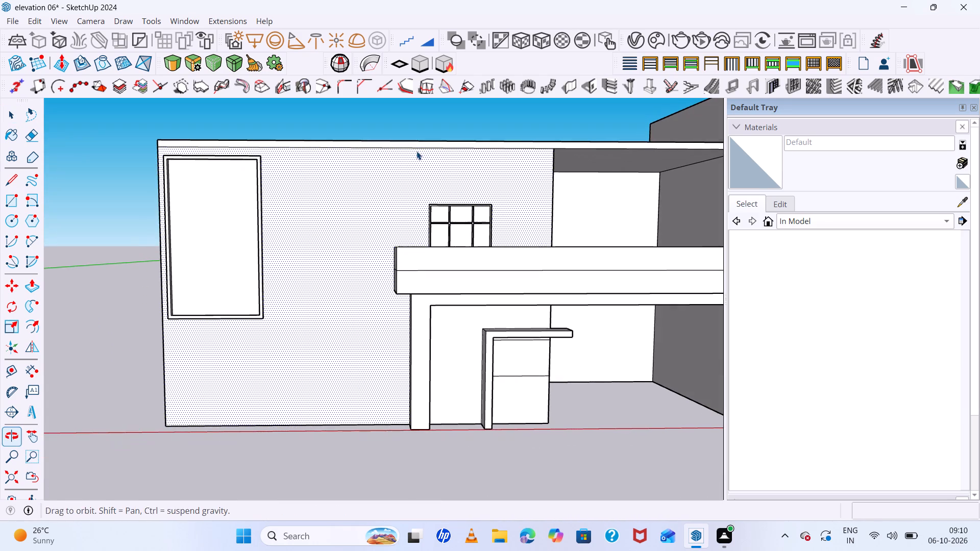
left_click(95, 274)
middle_click_drag(285, 264, 416, 456)
scroll(341, 379, "up", 6)
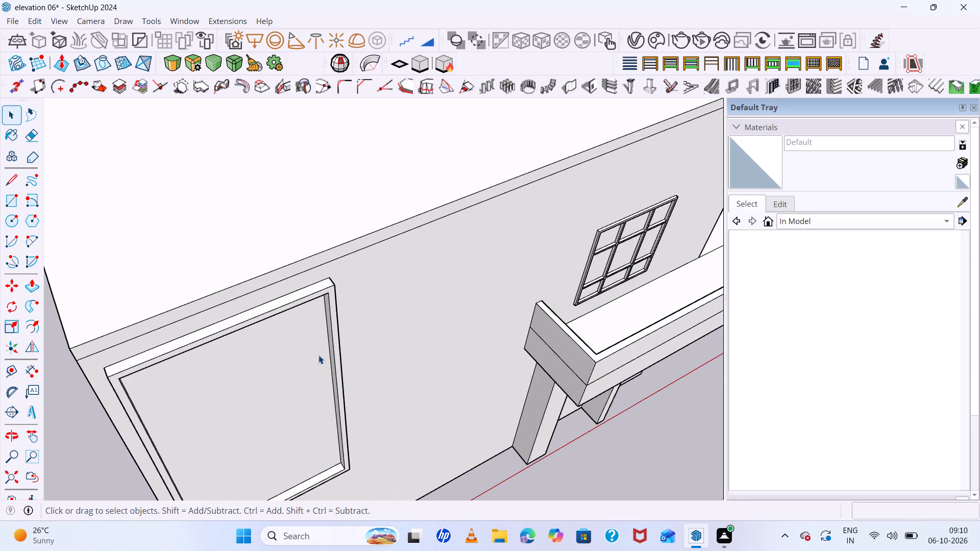
scroll(325, 334, "up", 5)
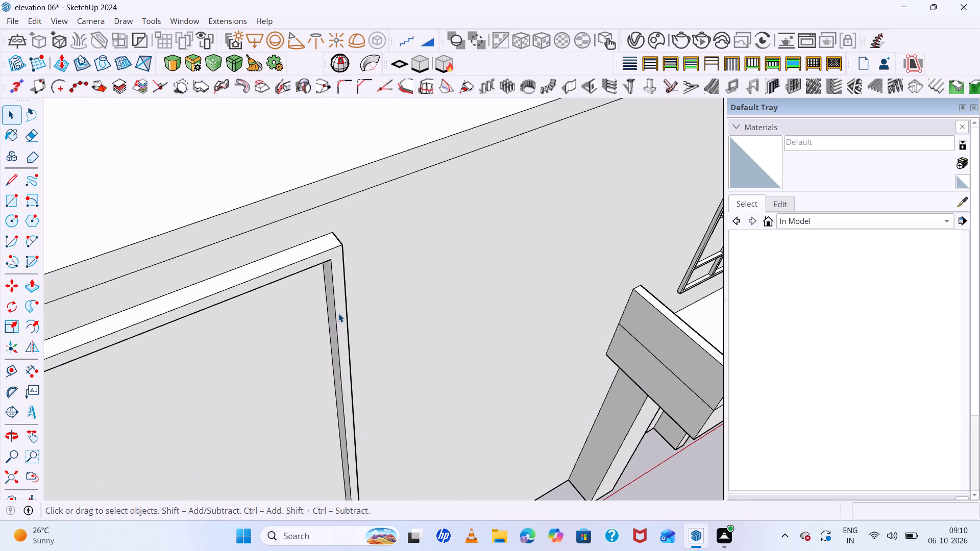
scroll(338, 313, "down", 6)
scroll(607, 322, "down", 11)
scroll(557, 367, "up", 1)
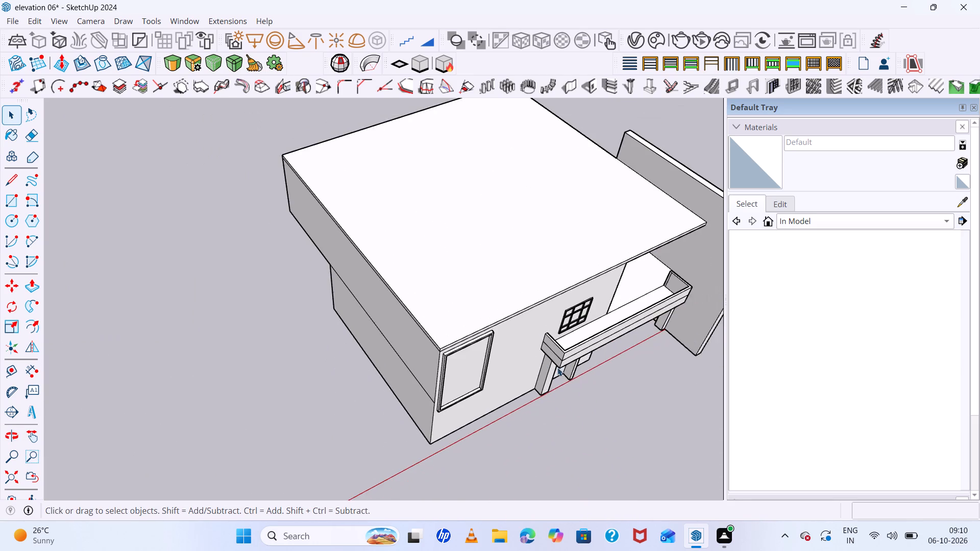
middle_click_drag(557, 367, 420, 195)
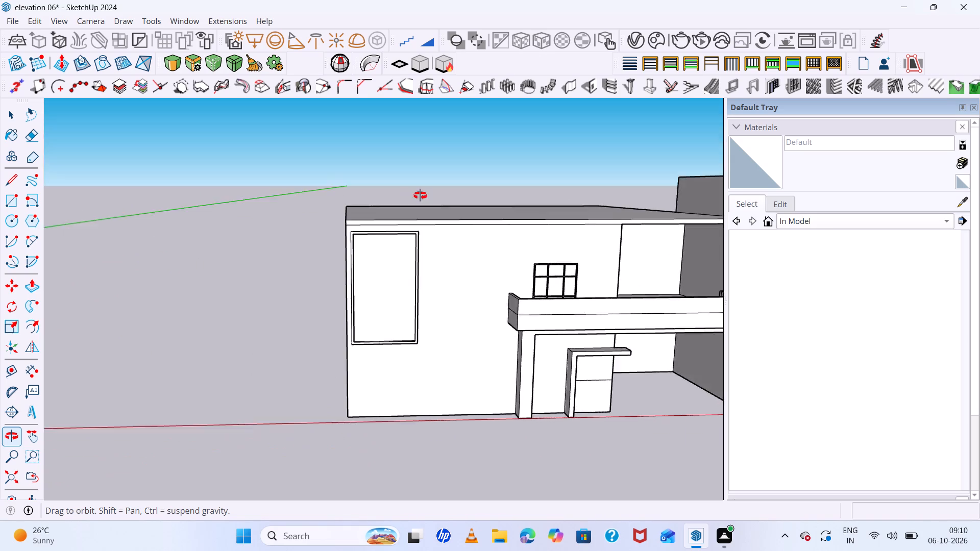
middle_click_drag(420, 195, 239, 178)
scroll(684, 260, "up", 7)
scroll(684, 267, "down", 7)
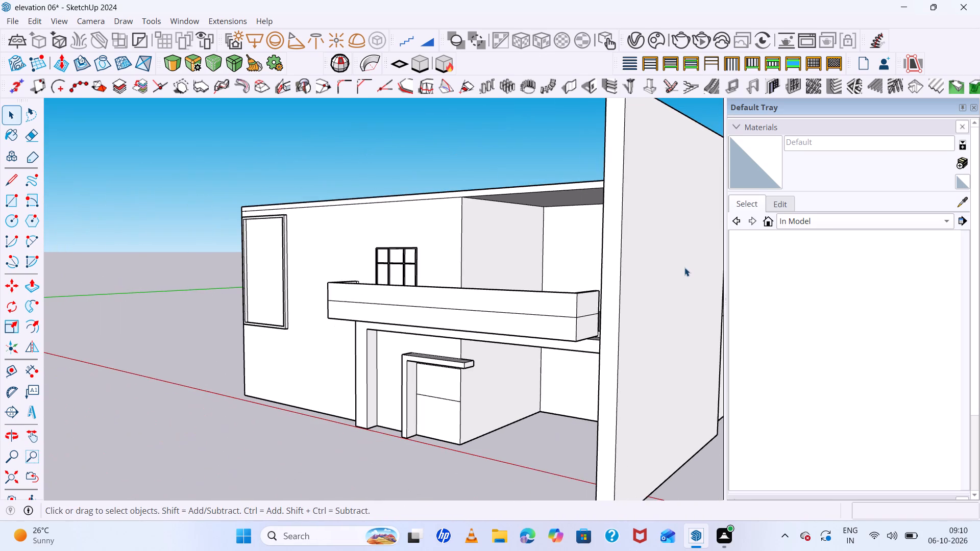
scroll(472, 266, "down", 1)
middle_click_drag(412, 288, 679, 336)
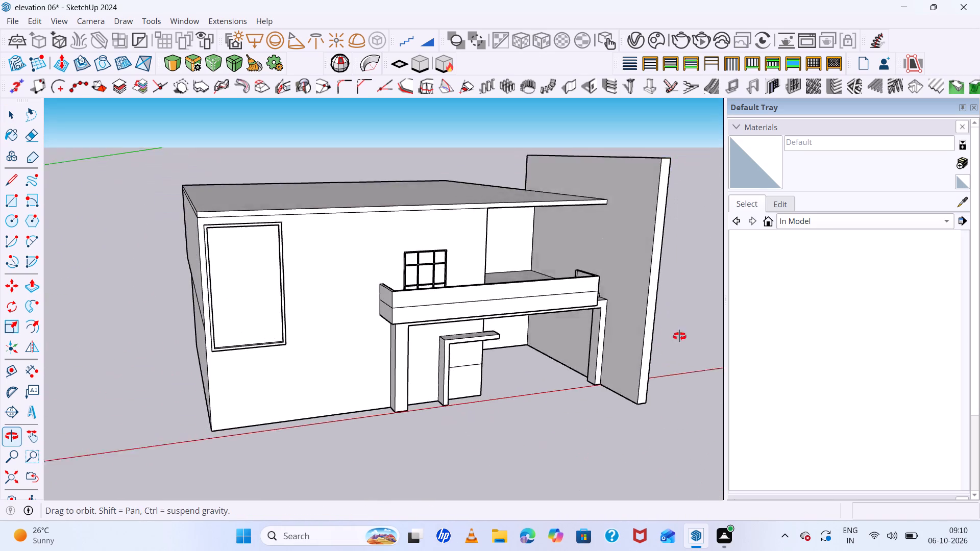
middle_click_drag(679, 336, 411, 181)
middle_click(411, 181)
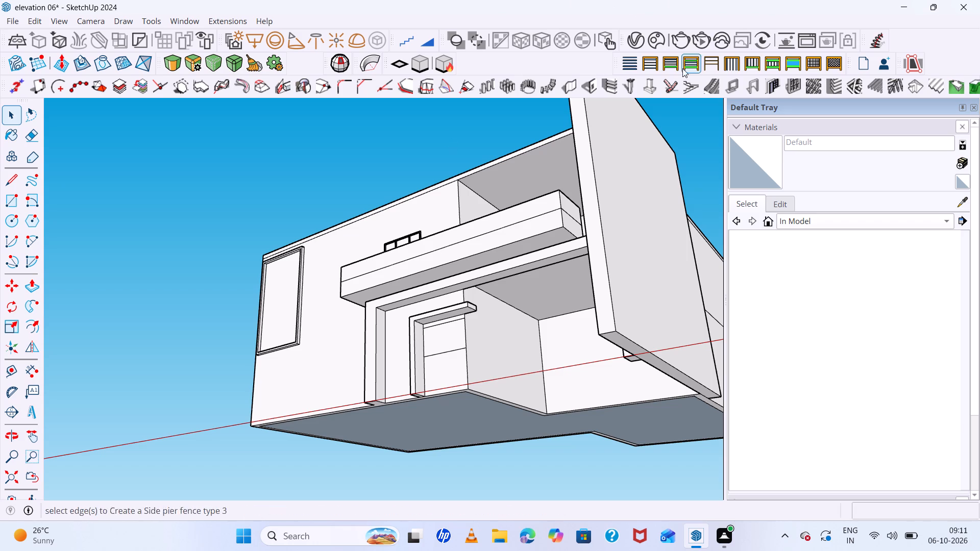
Inspect the lower part of the large framed opening on the front wall up close.
scroll(585, 227, "down", 3)
middle_click_drag(293, 354, 332, 398)
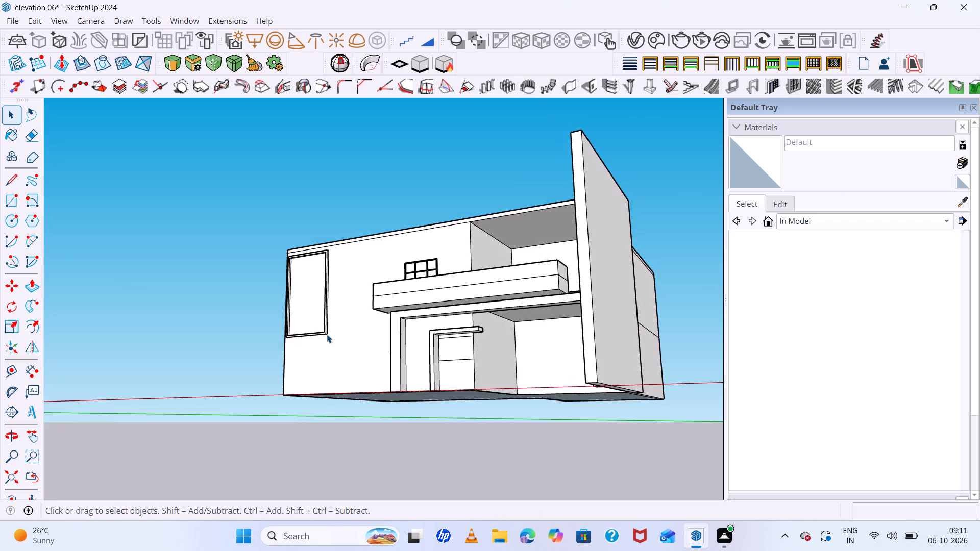
scroll(325, 329, "up", 16)
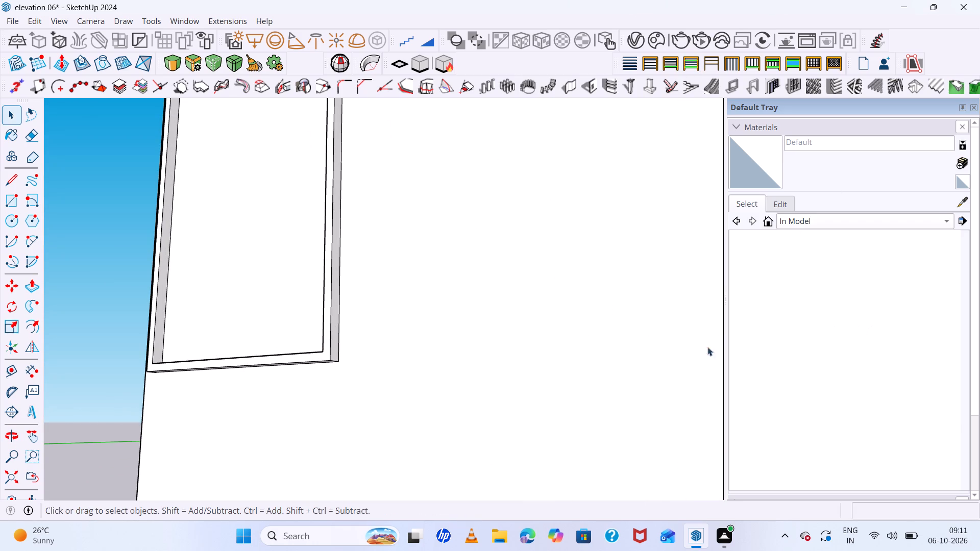
middle_click_drag(283, 347, 91, 366)
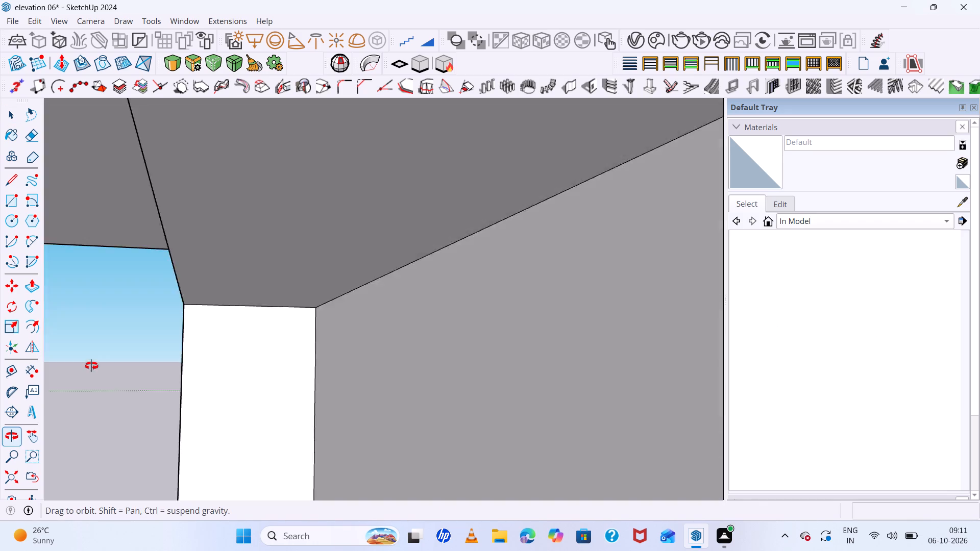
middle_click_drag(91, 366, 296, 410)
scroll(290, 399, "up", 7)
scroll(289, 397, "down", 3)
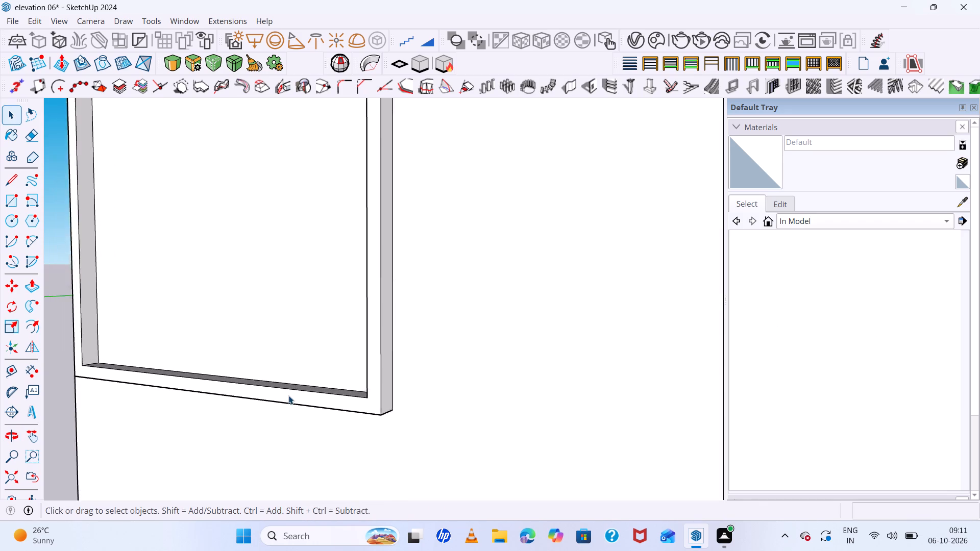
scroll(288, 395, "down", 4)
scroll(288, 394, "up", 7)
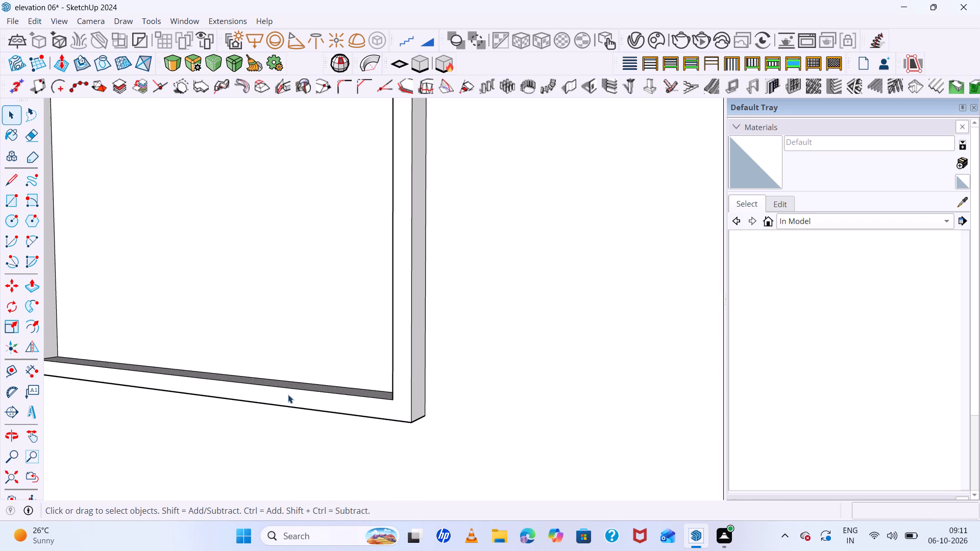
scroll(288, 394, "down", 5)
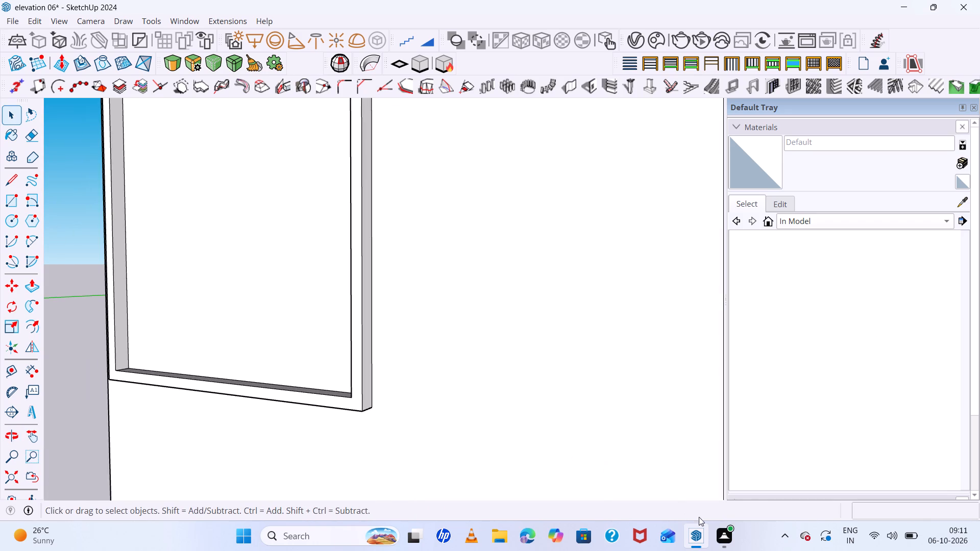
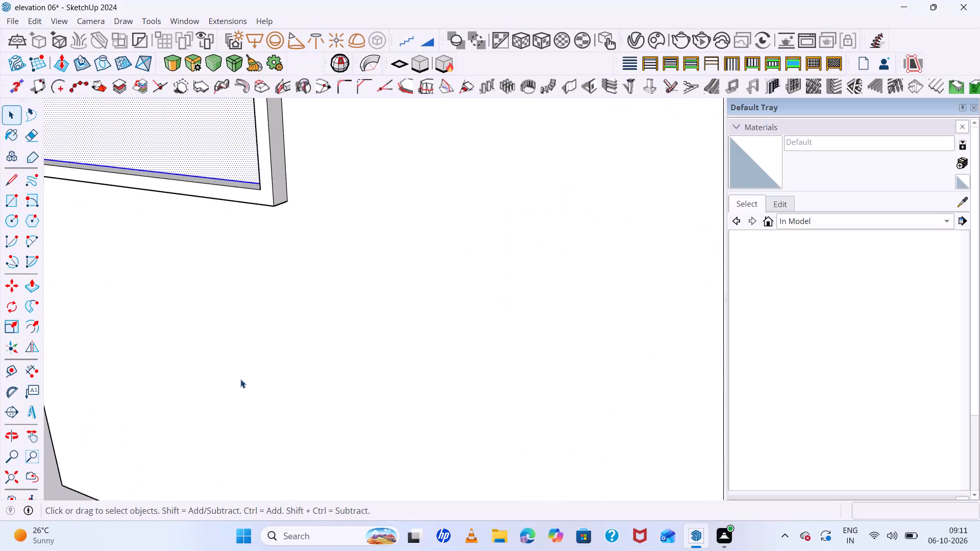
Examine the tall framed opening at the end of the front wall and the roof edge above it.
scroll(241, 365, "down", 8)
scroll(241, 365, "up", 1)
middle_click_drag(243, 364, 399, 251)
middle_click(398, 250)
left_click(92, 277)
middle_click_drag(394, 327, 142, 372)
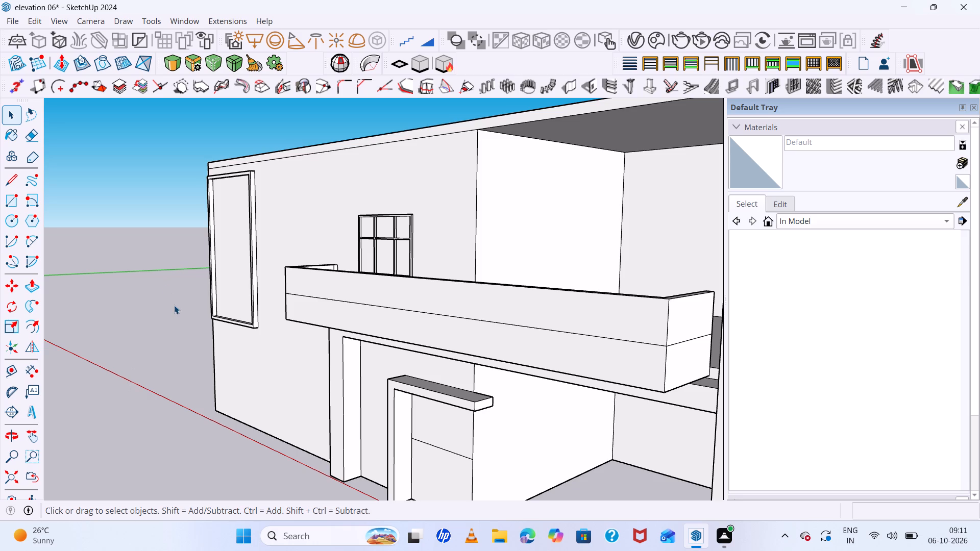
scroll(235, 265, "up", 6)
triple_click(235, 265)
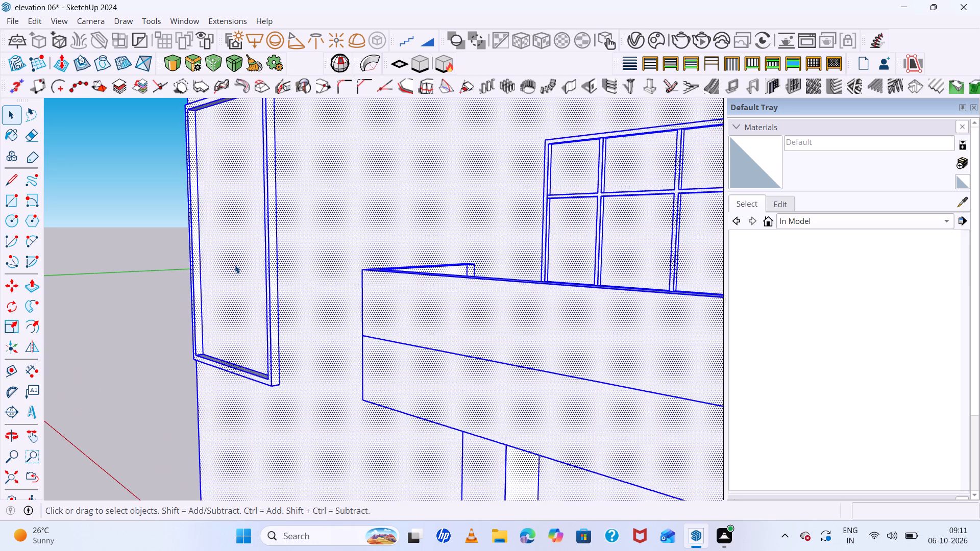
scroll(235, 265, "down", 6)
double_click(235, 265)
scroll(235, 265, "down", 1)
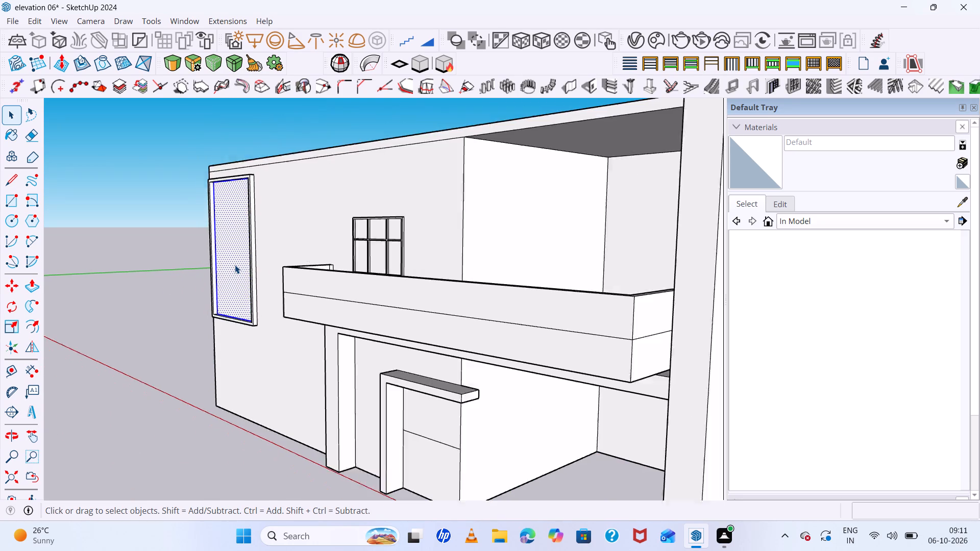
scroll(235, 265, "down", 5)
middle_click_drag(235, 265, 254, 331)
scroll(240, 197, "up", 10)
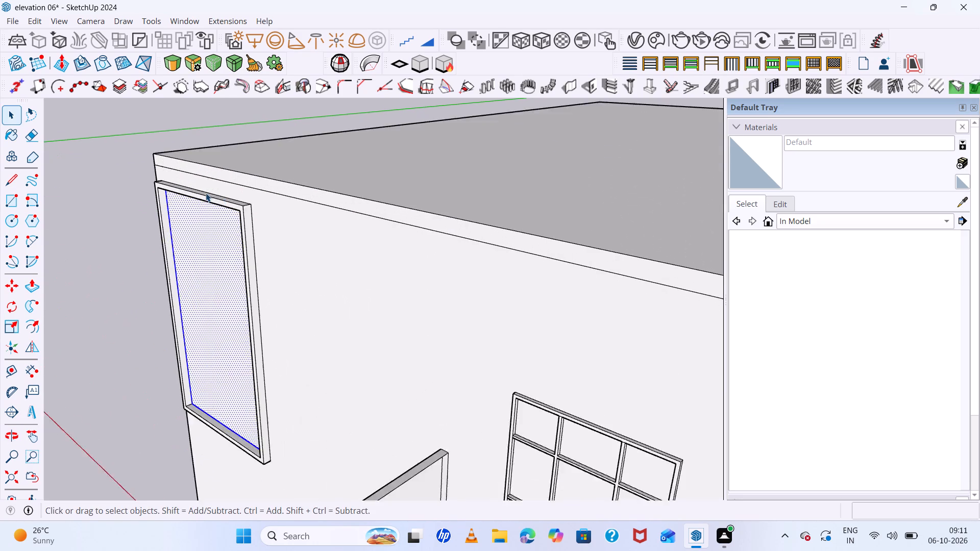
scroll(206, 193, "up", 2)
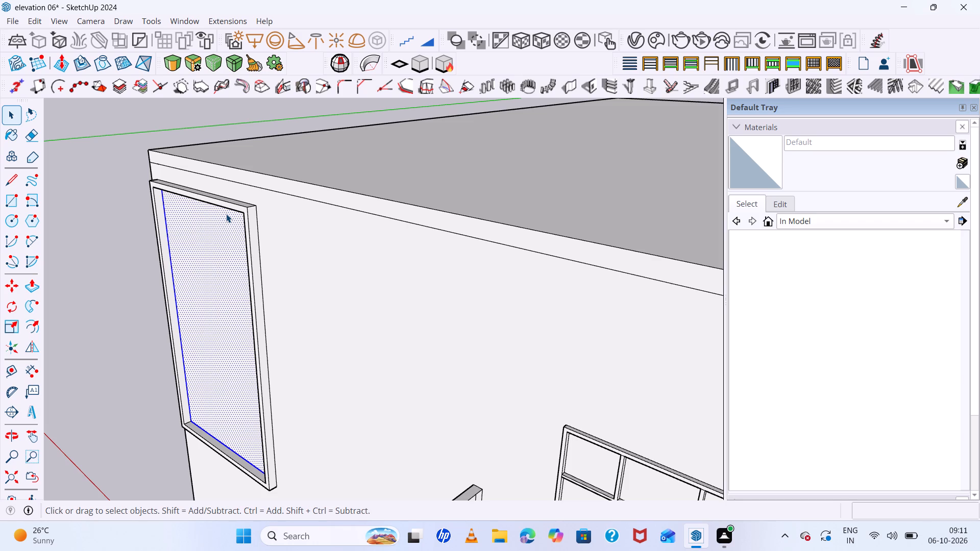
left_click_drag(326, 172, 319, 172)
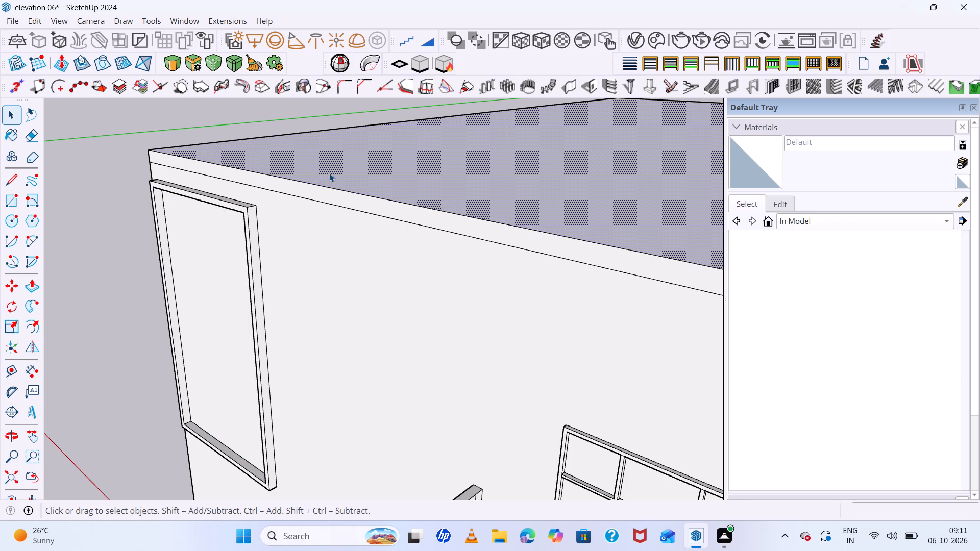
key("space")
Draw a dividing line about 1' 6" long across the ledge between the balcony's end and the tall side wall.
scroll(329, 170, "down", 14)
scroll(400, 54, "up", 6)
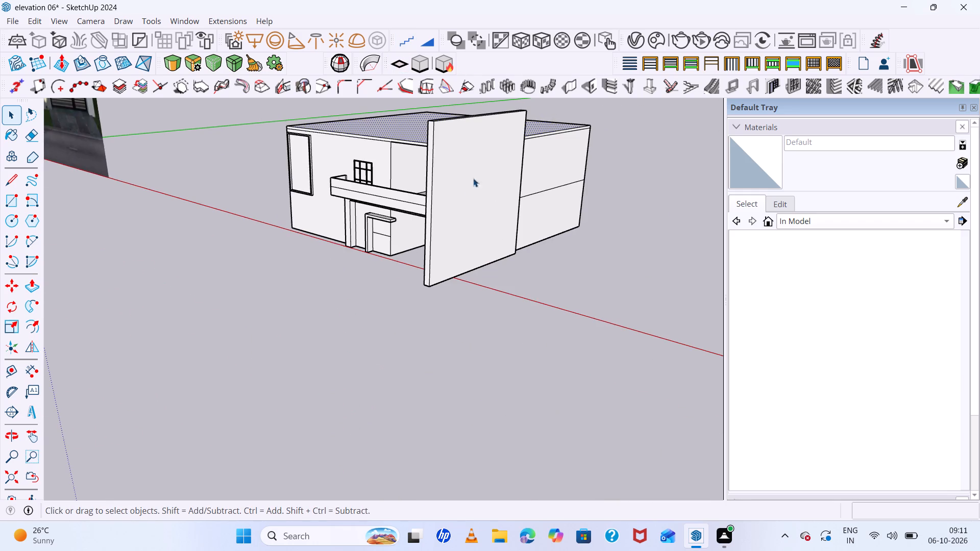
scroll(403, 199, "up", 6)
middle_click_drag(440, 201, 627, 231)
scroll(572, 201, "up", 12)
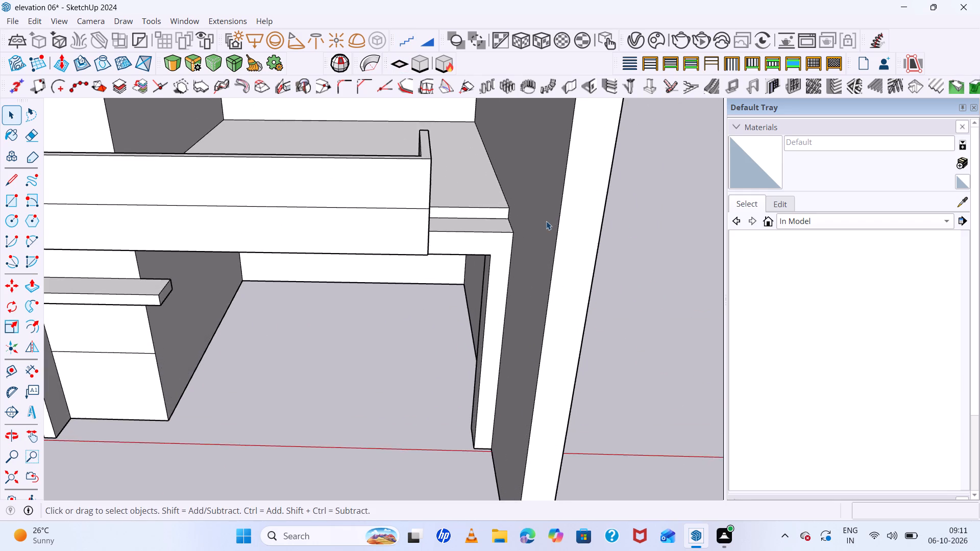
middle_click_drag(546, 221, 546, 294)
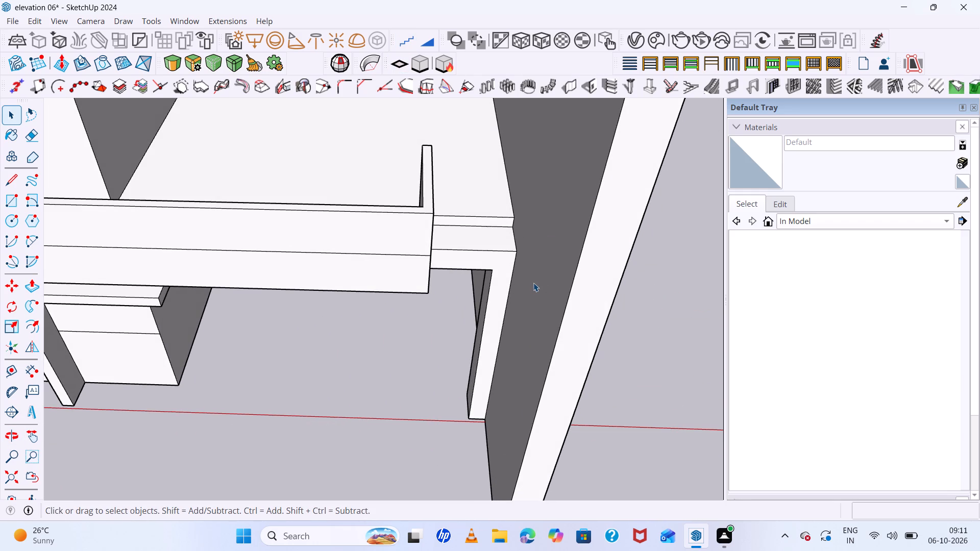
middle_click_drag(533, 283, 501, 372)
scroll(498, 239, "up", 6)
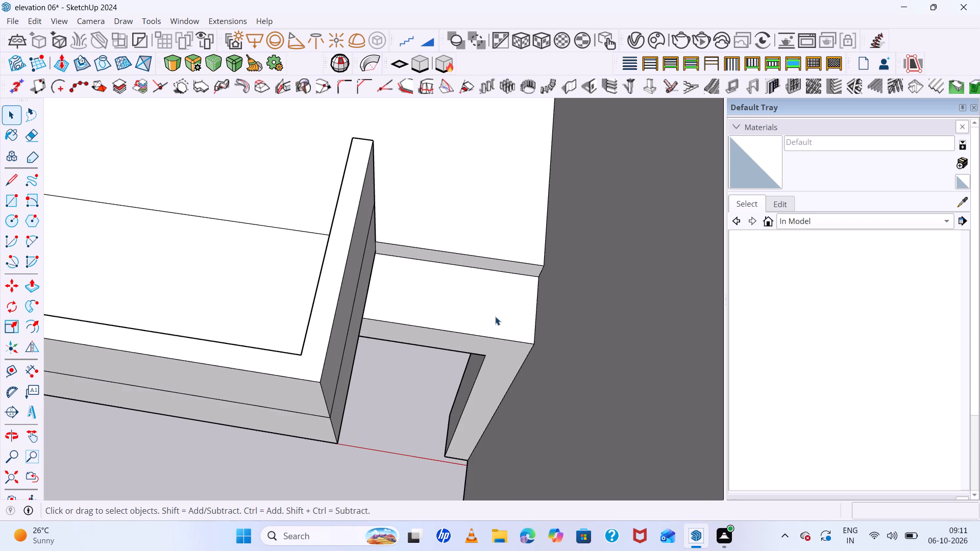
key("l")
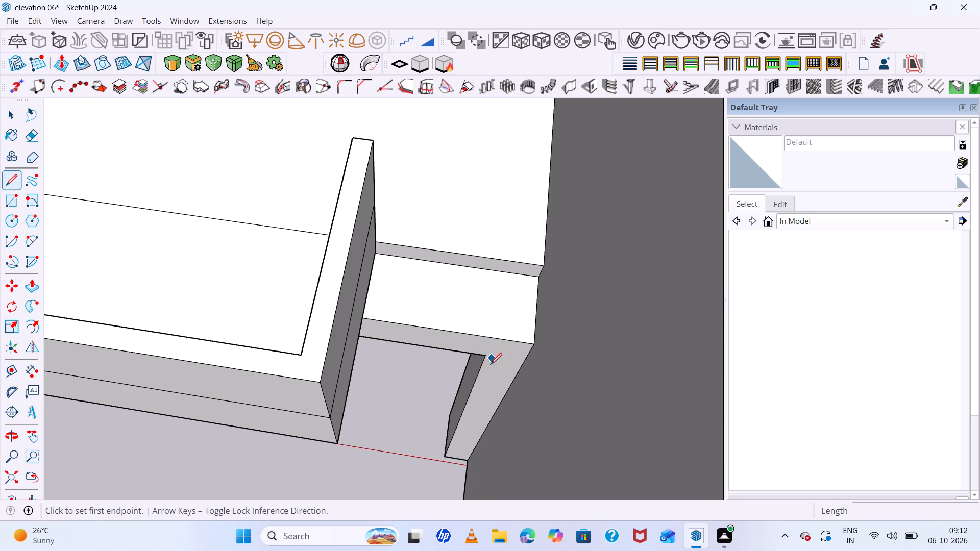
double_click(493, 336)
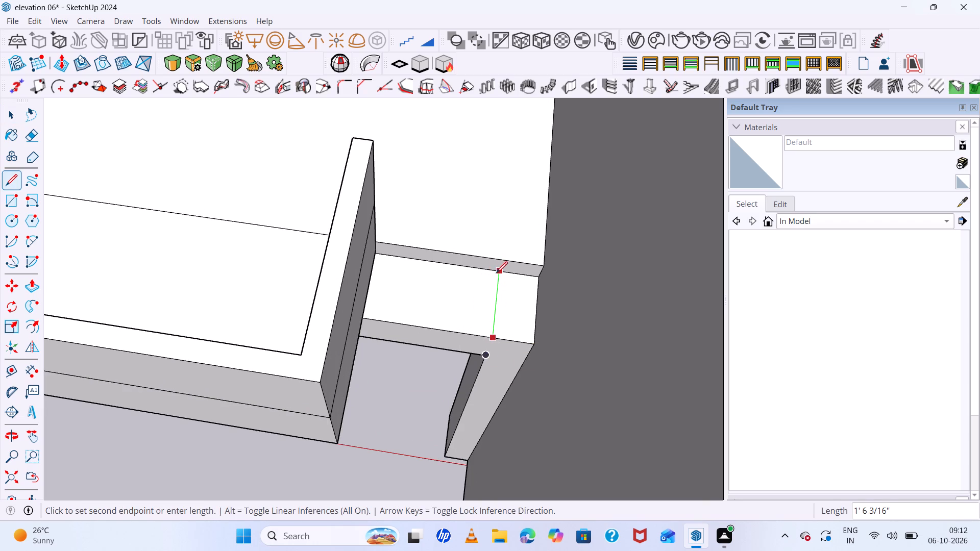
left_click(496, 273)
key("space")
Push/Pull the small ledge face beside the tall side wall up about 12' to roof level as a column.
double_click(520, 308)
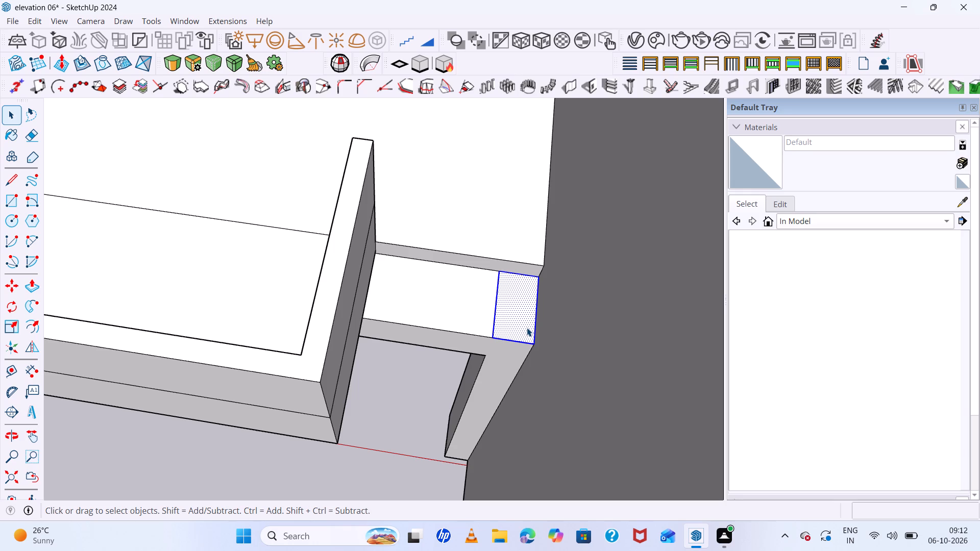
left_click(421, 443)
left_click(505, 318)
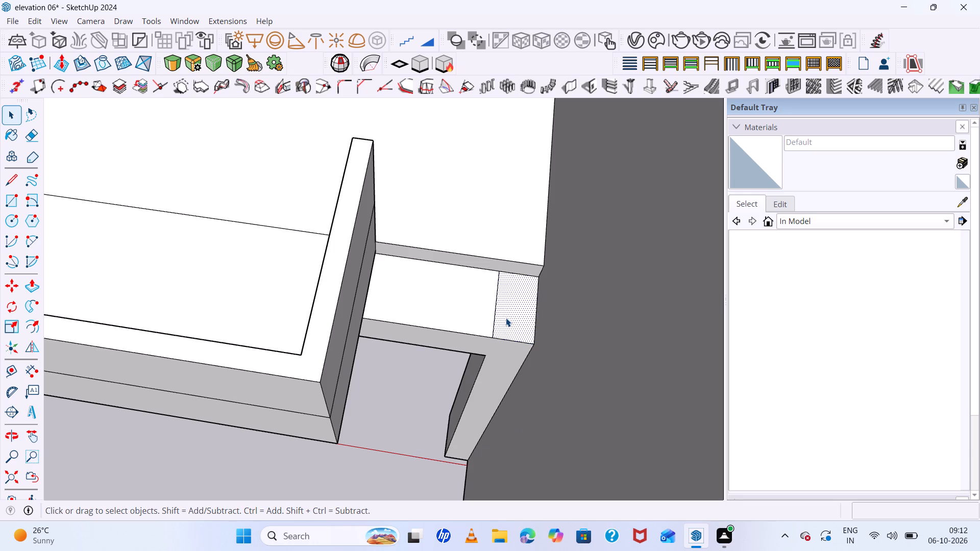
key("p")
left_click(506, 318)
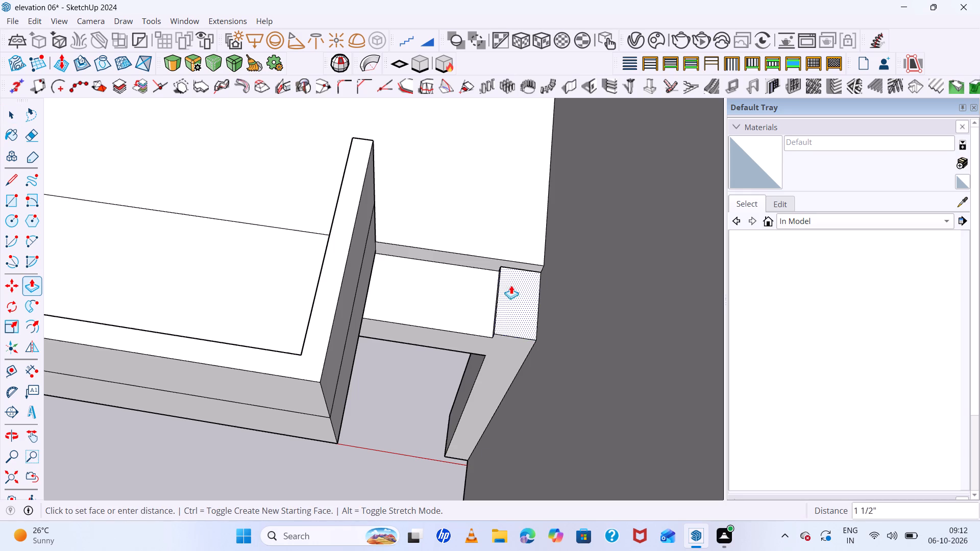
scroll(523, 175, "down", 14)
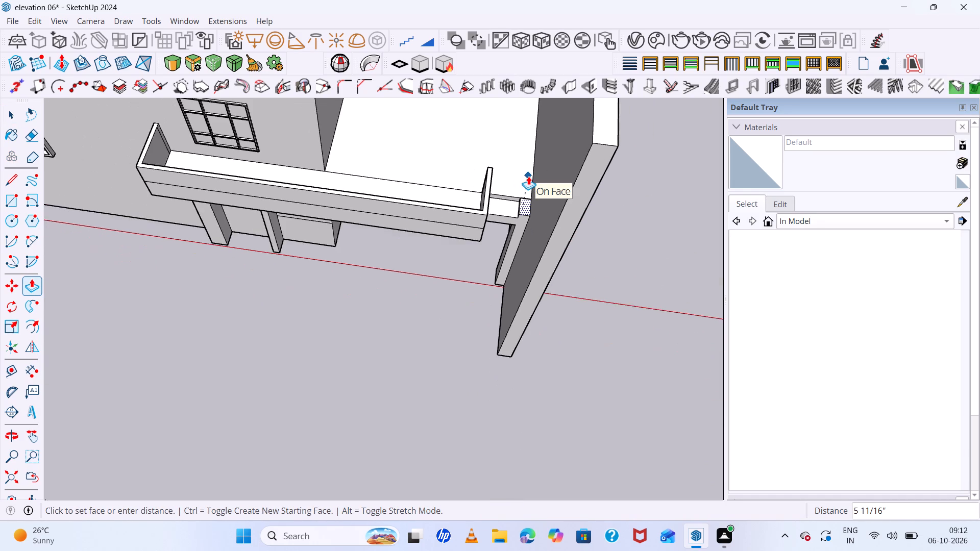
scroll(528, 176, "down", 6)
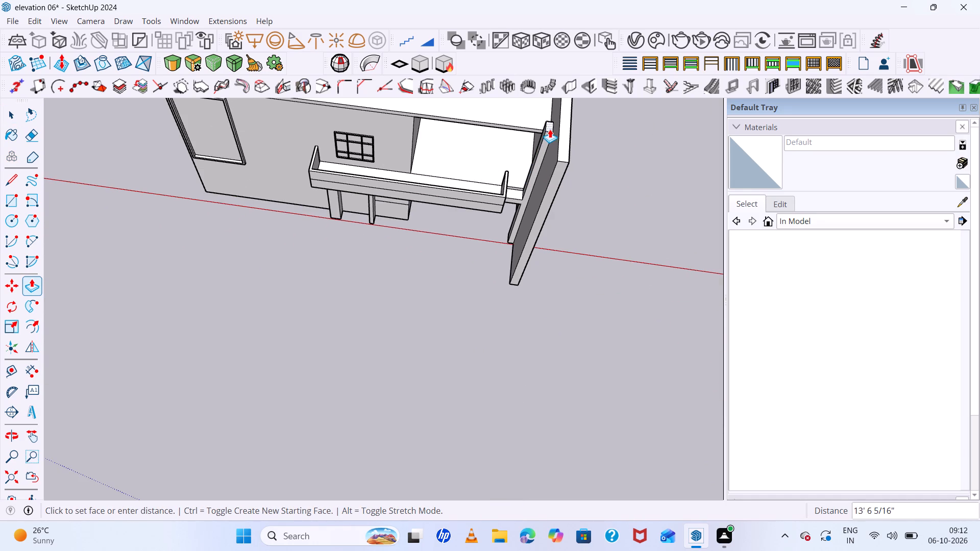
scroll(550, 134, "up", 10)
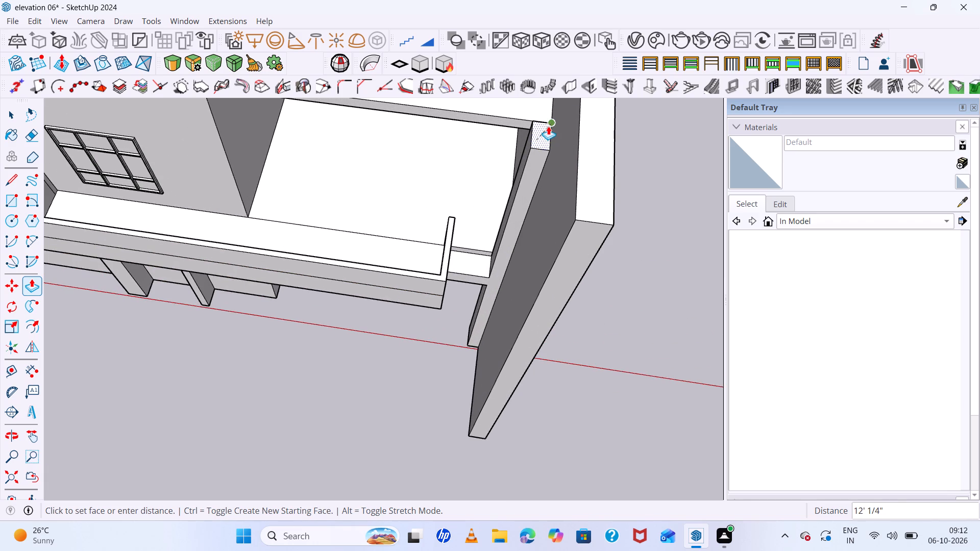
double_click(549, 124)
Push/Pull the new column's inner side face across to the balcony's end parapet, widening the column.
scroll(476, 168, "down", 7)
middle_click_drag(485, 196, 540, 102)
scroll(486, 193, "up", 4)
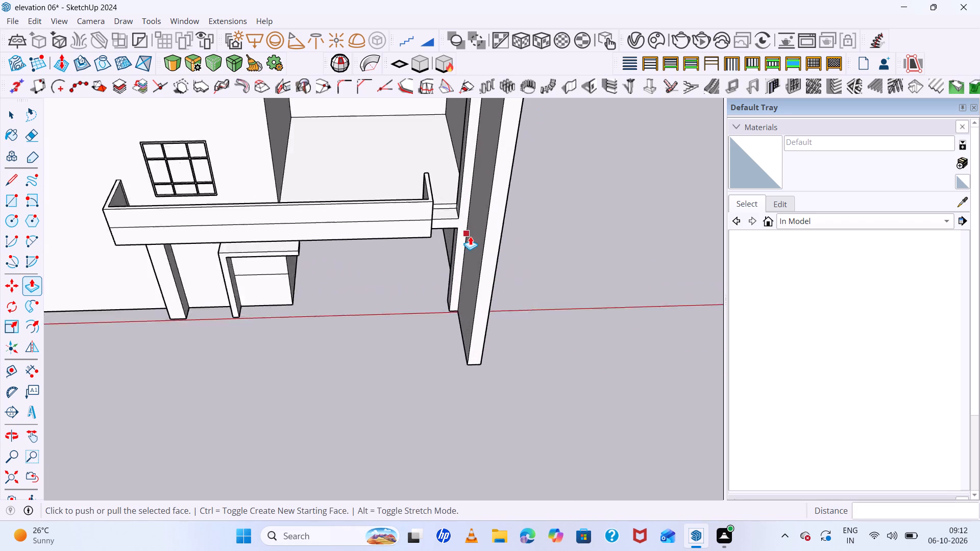
scroll(470, 236, "up", 9)
middle_click_drag(447, 202, 491, 209)
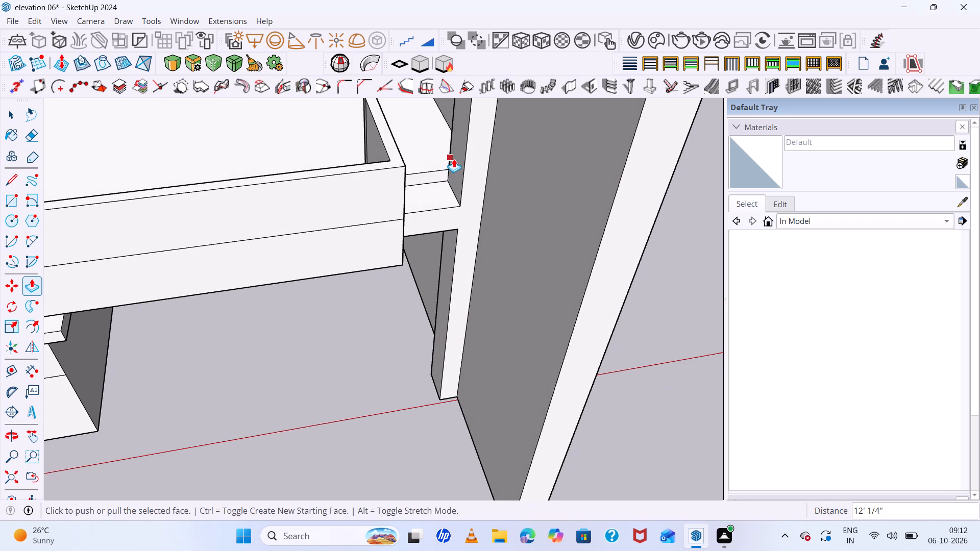
key("space")
left_click(454, 159)
key("p")
triple_click(454, 159)
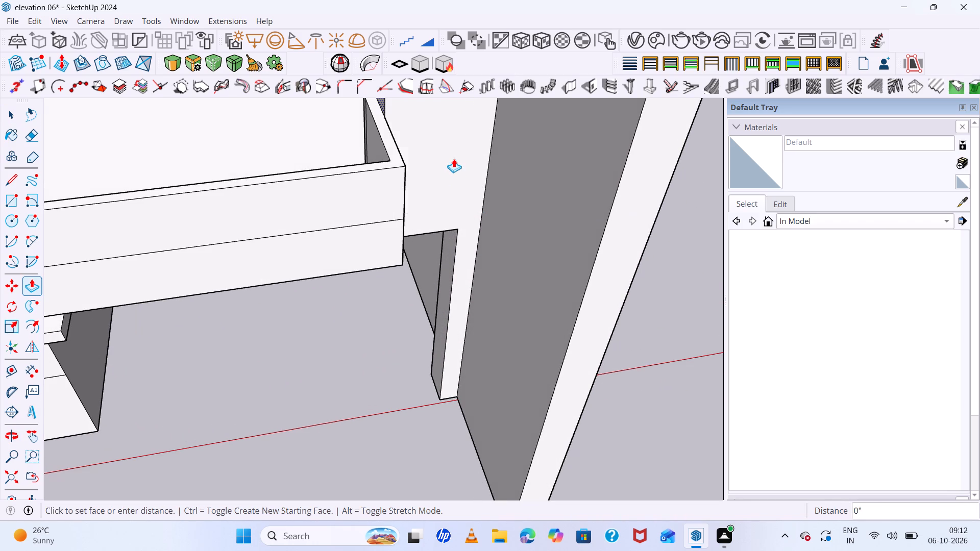
scroll(431, 172, "down", 10)
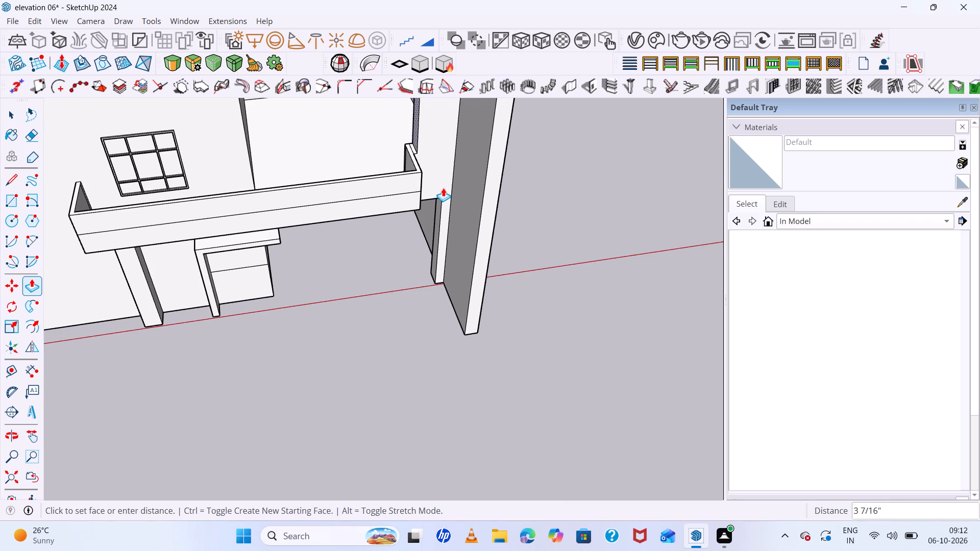
scroll(416, 160, "up", 6)
left_click(417, 156)
Delete the stray vertical edge on the inside face of the balcony's end parapet.
scroll(377, 192, "down", 11)
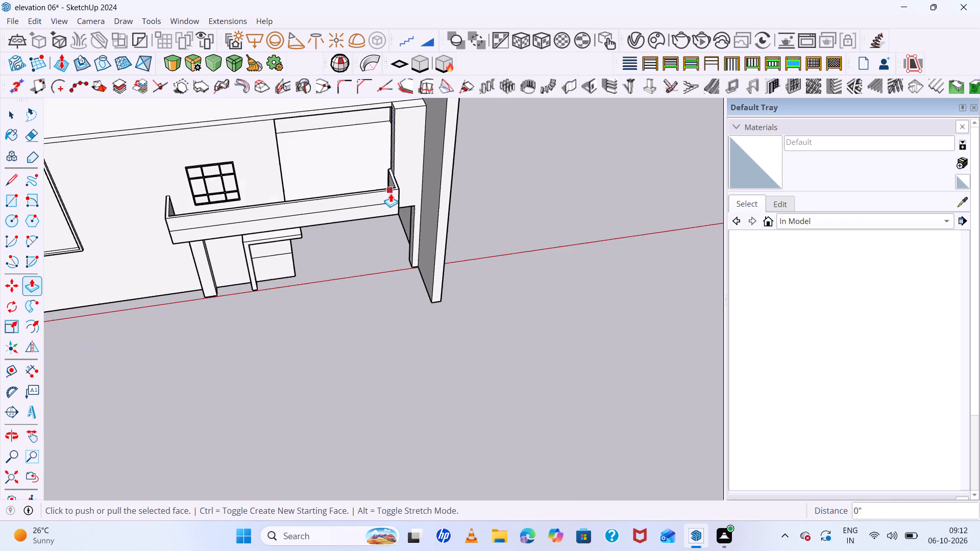
middle_click_drag(431, 193, 333, 153)
scroll(471, 158, "up", 5)
middle_click_drag(481, 197, 512, 159)
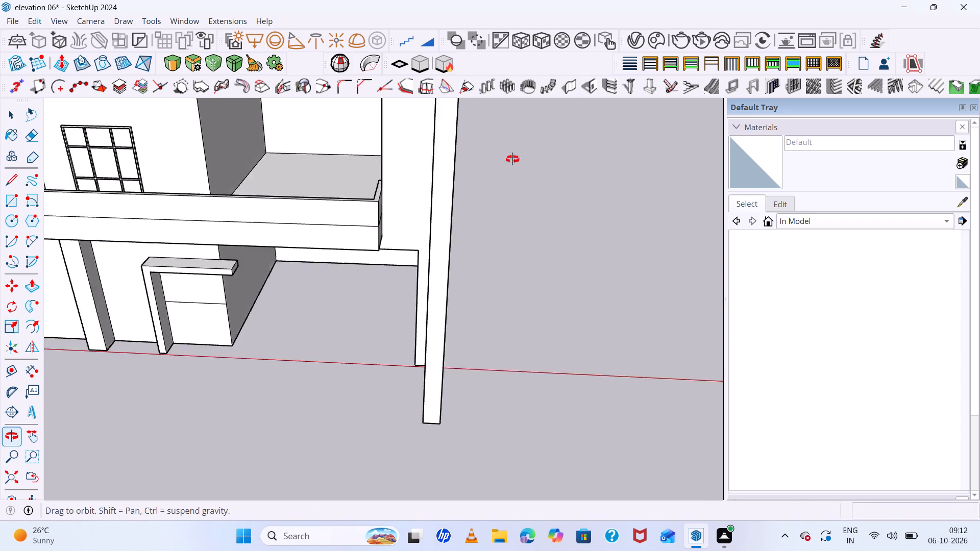
middle_click_drag(512, 159, 551, 117)
scroll(426, 146, "up", 6)
middle_click_drag(548, 216, 703, 324)
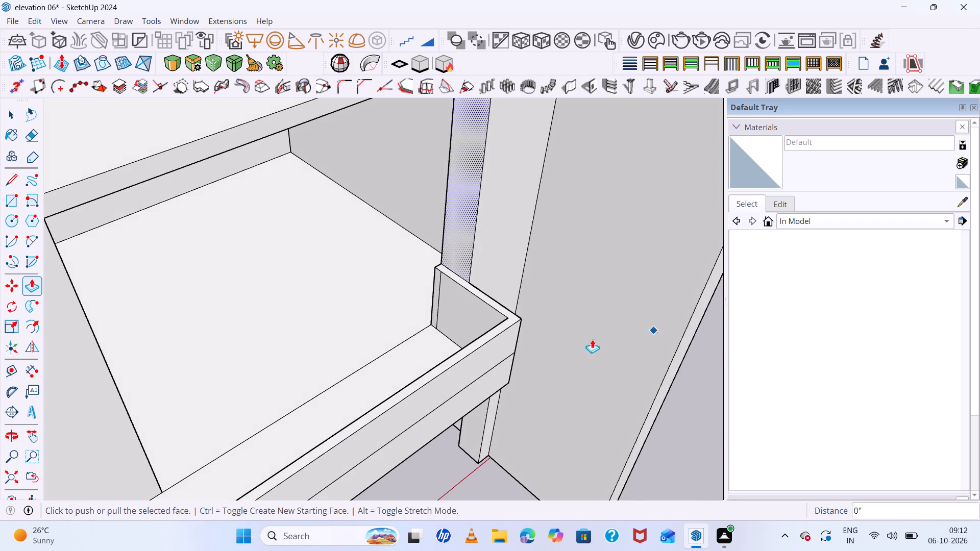
scroll(401, 309, "up", 5)
key("space")
left_click(475, 262)
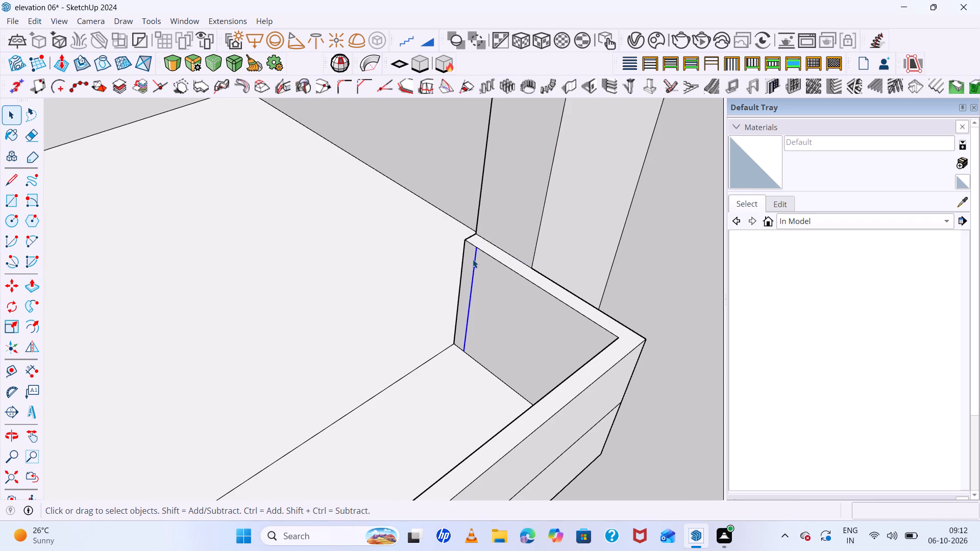
key("Delete")
scroll(357, 404, "down", 8)
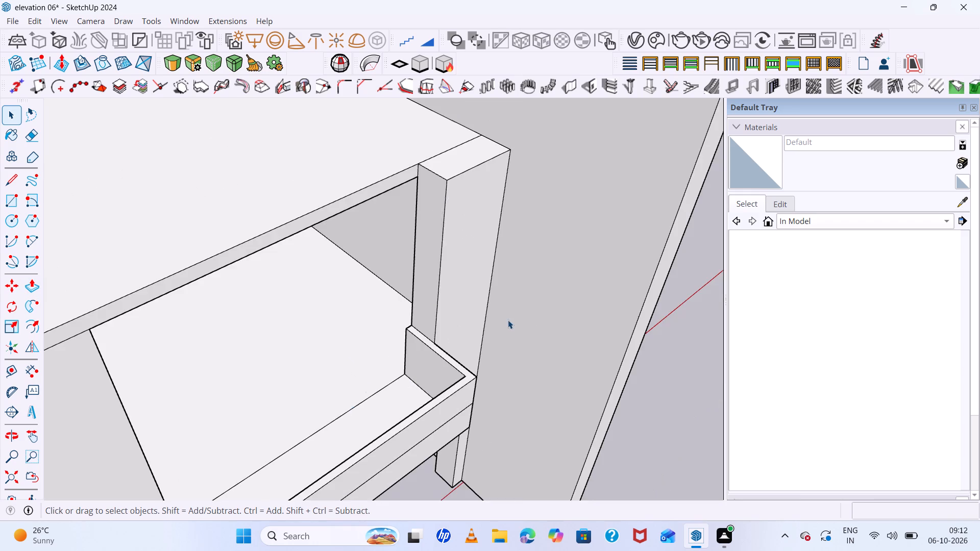
Examine the widened column, its junction with the balcony and roof, and the openings beside it from several angles.
middle_click_drag(508, 320, 330, 161)
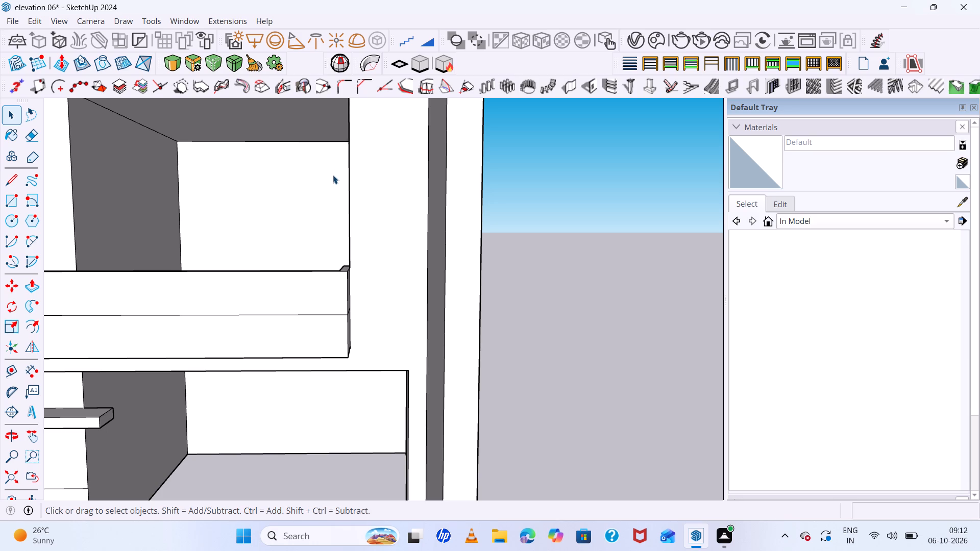
scroll(357, 236, "up", 4)
middle_click_drag(414, 297, 499, 392)
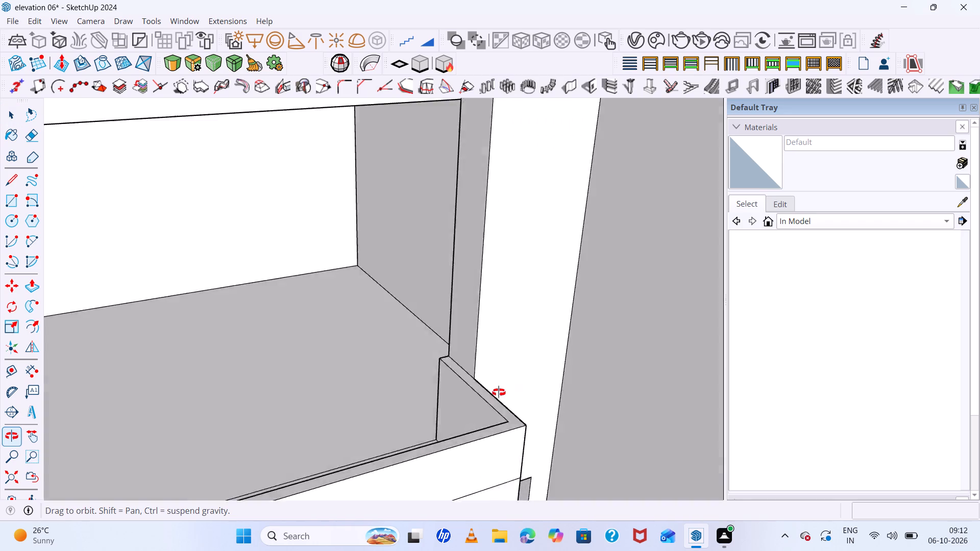
middle_click_drag(499, 392, 429, 411)
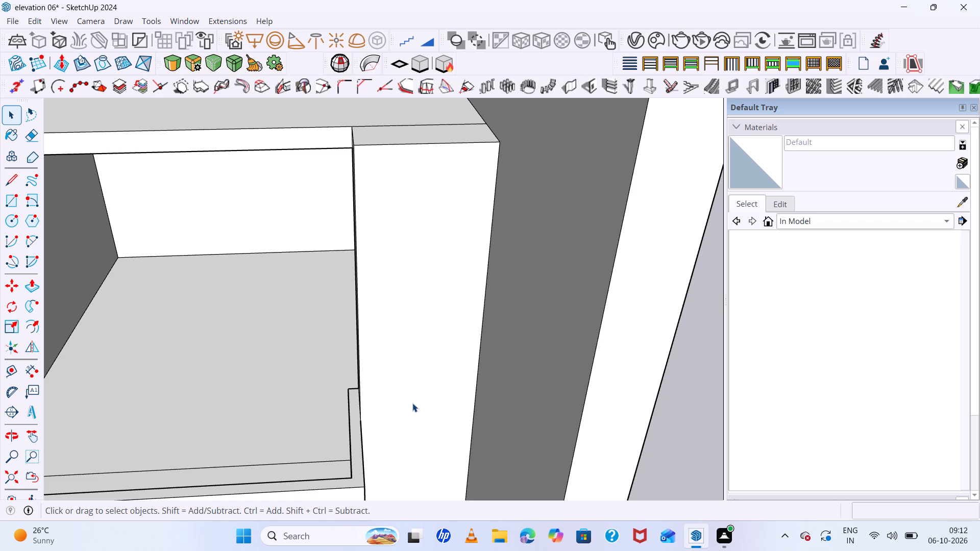
key("space")
scroll(479, 197, "down", 7)
middle_click_drag(528, 275, 525, 211)
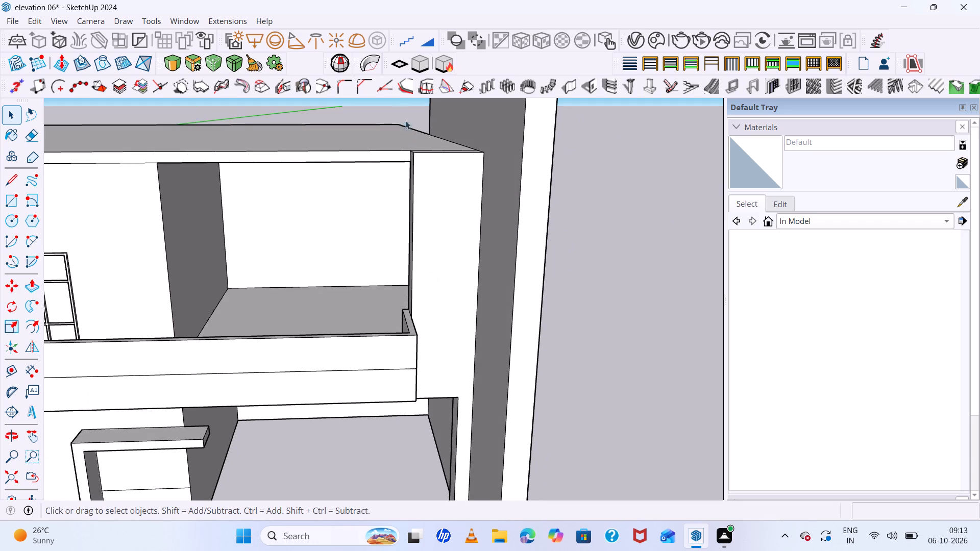
middle_click_drag(502, 358, 430, 212)
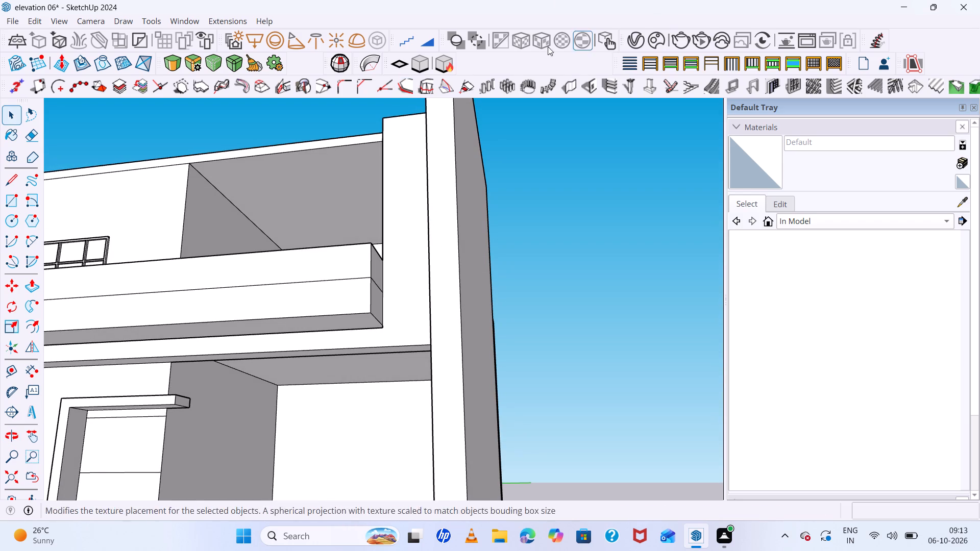
scroll(547, 20, "up", 4)
middle_click_drag(391, 186, 489, 235)
scroll(437, 286, "up", 2)
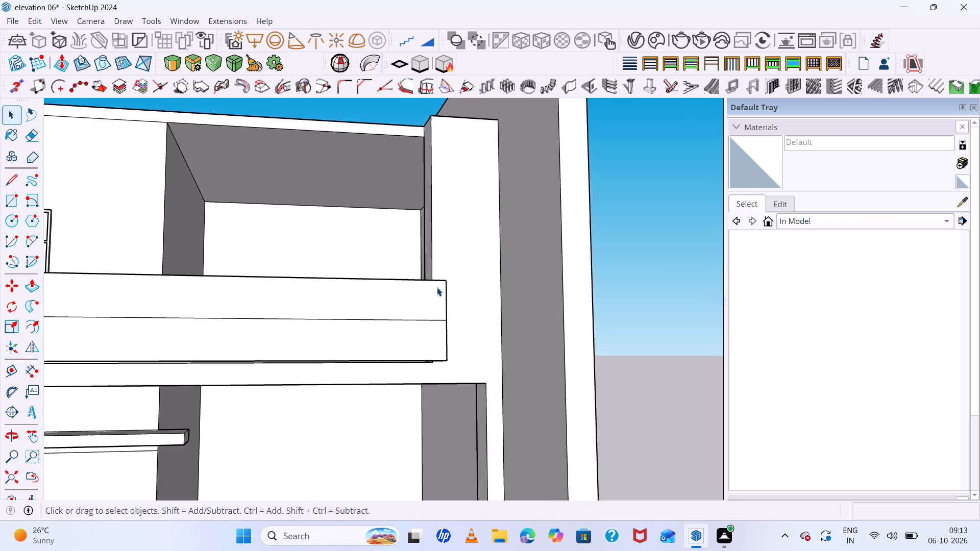
scroll(437, 287, "up", 3)
middle_click_drag(463, 290, 387, 411)
middle_click_drag(390, 376, 407, 316)
Draw a vertical rectangle about 2' 2" by 8' 10" on the column's front face beside the balcony.
key("r")
scroll(435, 249, "down", 6)
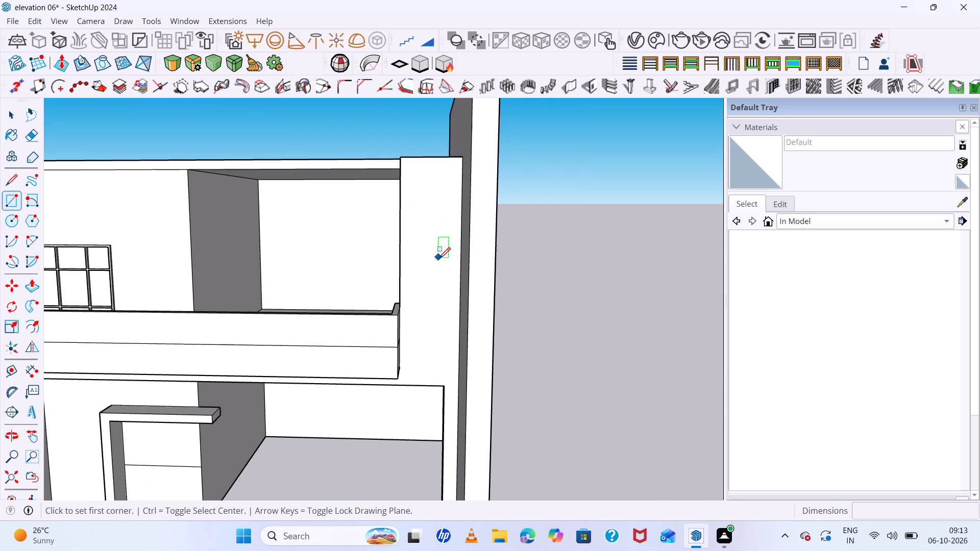
left_click(413, 197)
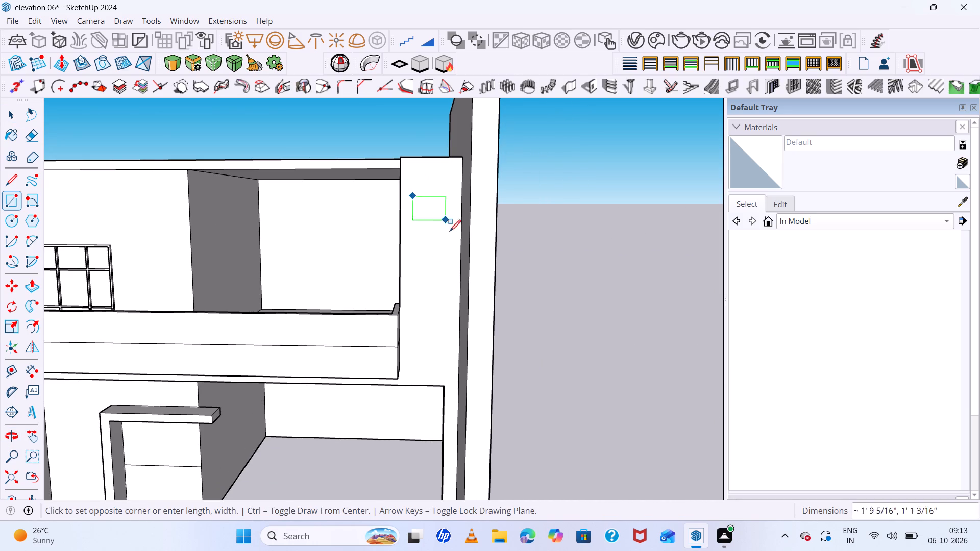
left_click(450, 353)
key("space")
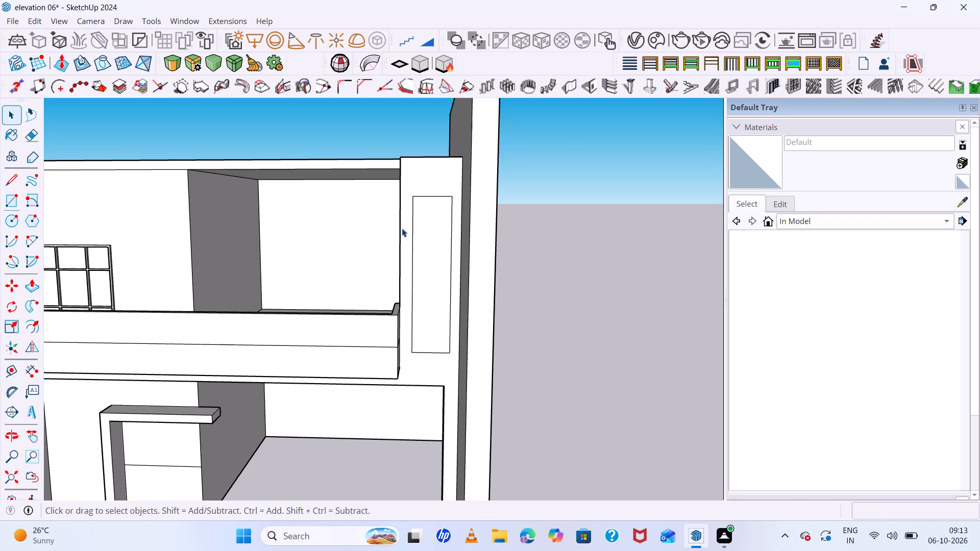
Examine the rectangular panel on the column's front face, close up and within the whole elevation.
scroll(402, 228, "up", 4)
left_click(464, 255)
scroll(460, 255, "up", 1)
scroll(460, 255, "down", 4)
middle_click_drag(463, 262, 615, 345)
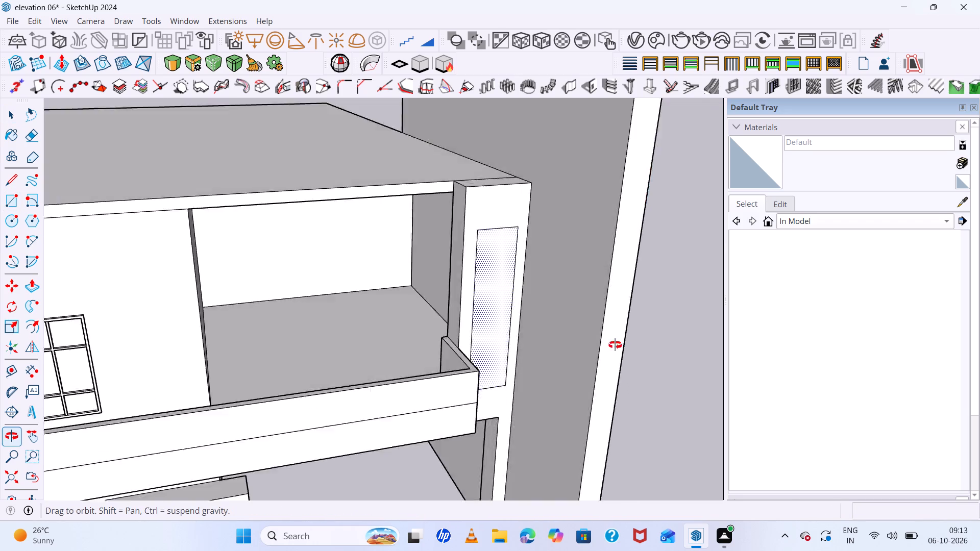
middle_click_drag(615, 345, 533, 325)
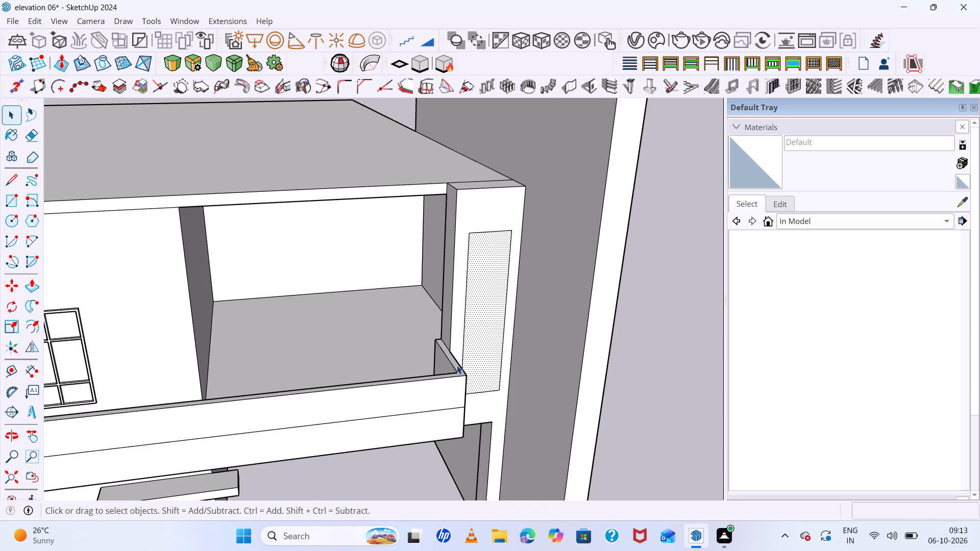
key("Escape")
scroll(448, 378, "down", 12)
middle_click_drag(438, 366, 368, 306)
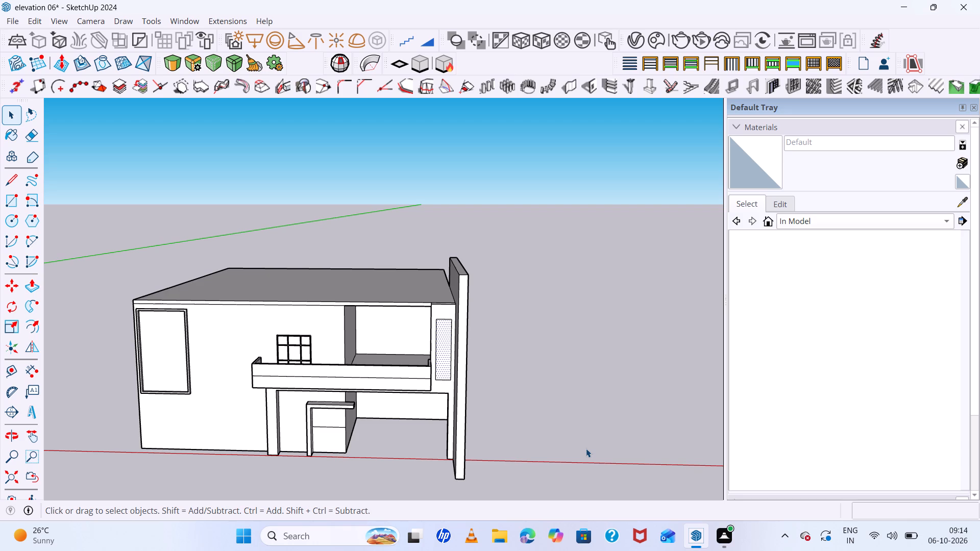
Examine the front face, depth and lower corners of the tall window's frame from several angles.
scroll(169, 344, "up", 5)
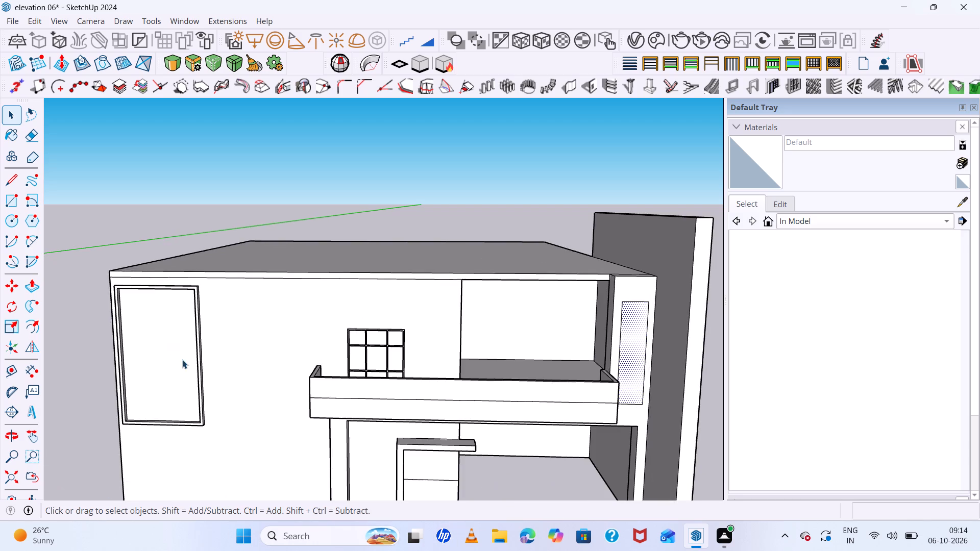
middle_click_drag(254, 410, 516, 320)
scroll(365, 404, "up", 2)
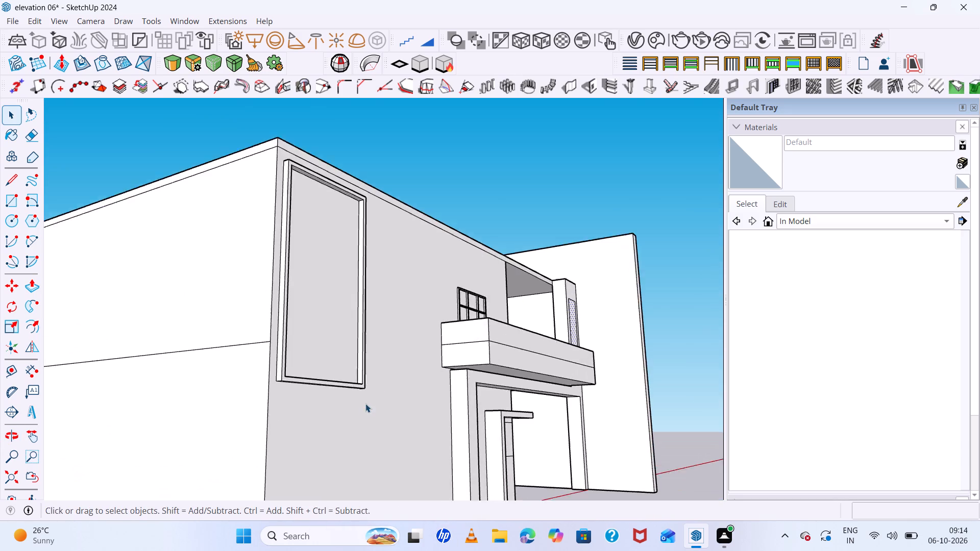
scroll(365, 404, "up", 4)
scroll(342, 366, "up", 7)
middle_click_drag(344, 366, 360, 457)
scroll(407, 403, "down", 5)
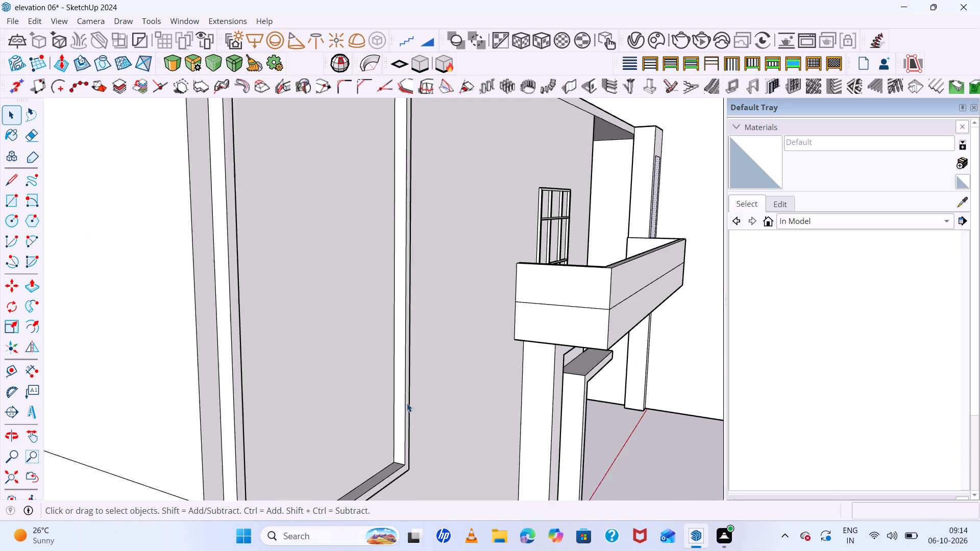
scroll(407, 403, "down", 1)
middle_click_drag(414, 414, 357, 397)
scroll(314, 455, "up", 8)
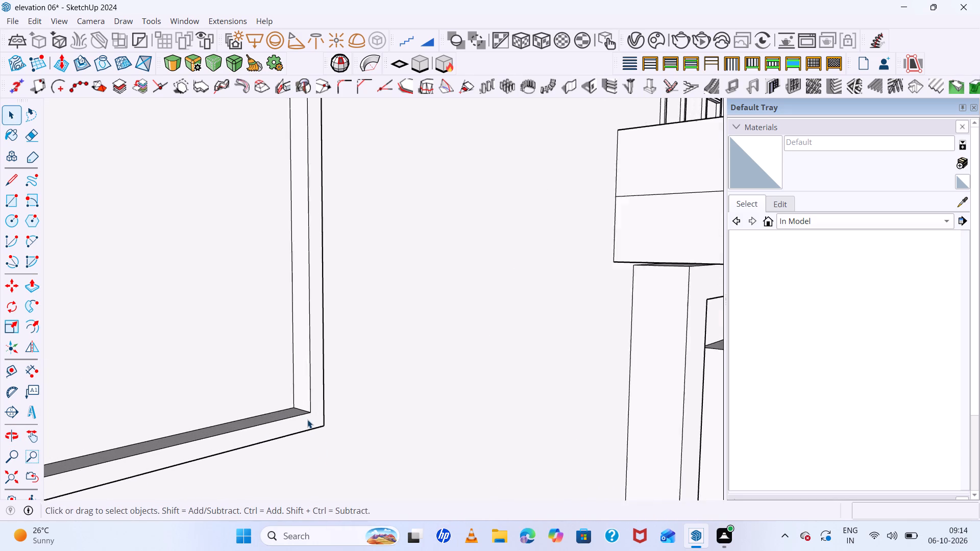
scroll(307, 419, "up", 4)
double_click(316, 414)
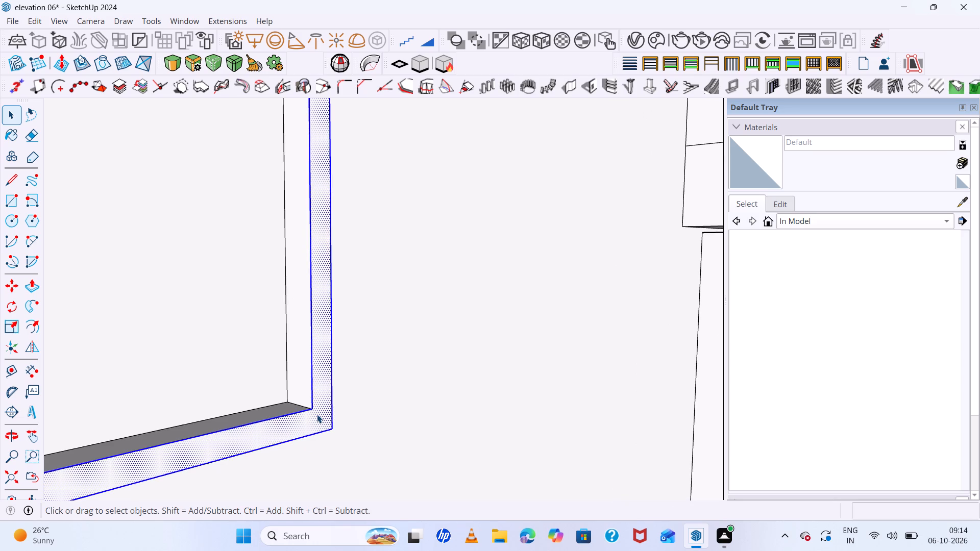
scroll(317, 414, "up", 5)
scroll(318, 416, "down", 6)
scroll(320, 423, "up", 1)
middle_click_drag(320, 423, 426, 415)
scroll(308, 475, "up", 6)
scroll(322, 425, "down", 14)
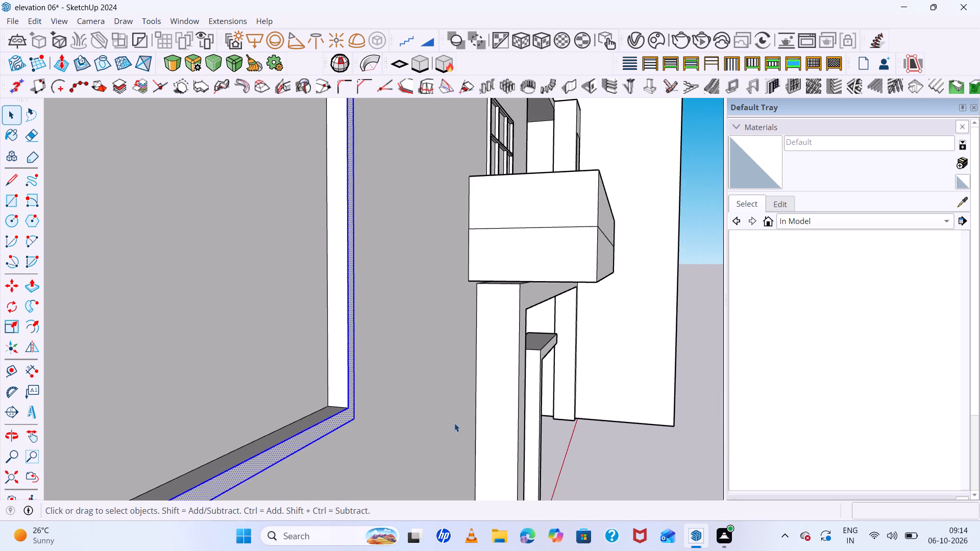
scroll(454, 423, "down", 10)
scroll(387, 463, "up", 12)
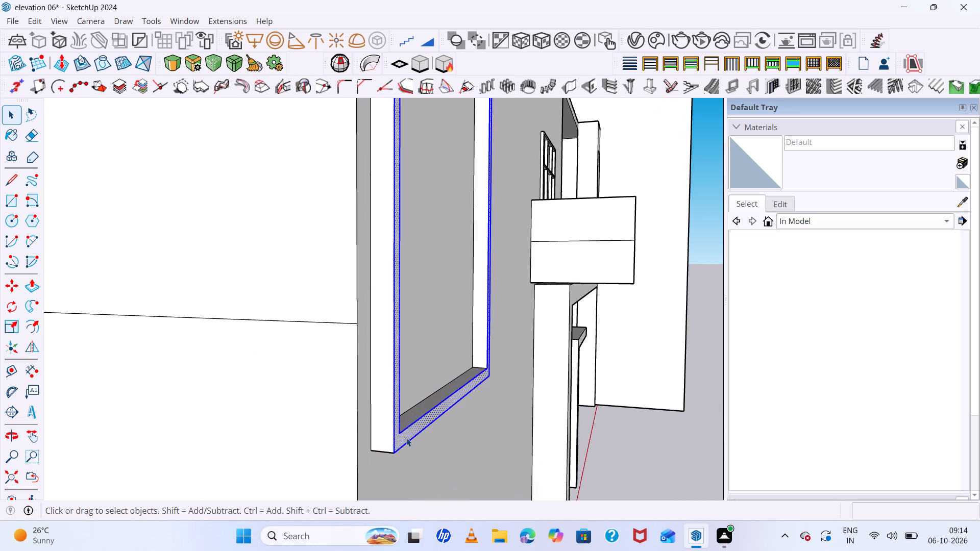
scroll(411, 438, "down", 1)
middle_click_drag(411, 438, 398, 459)
scroll(382, 452, "up", 7)
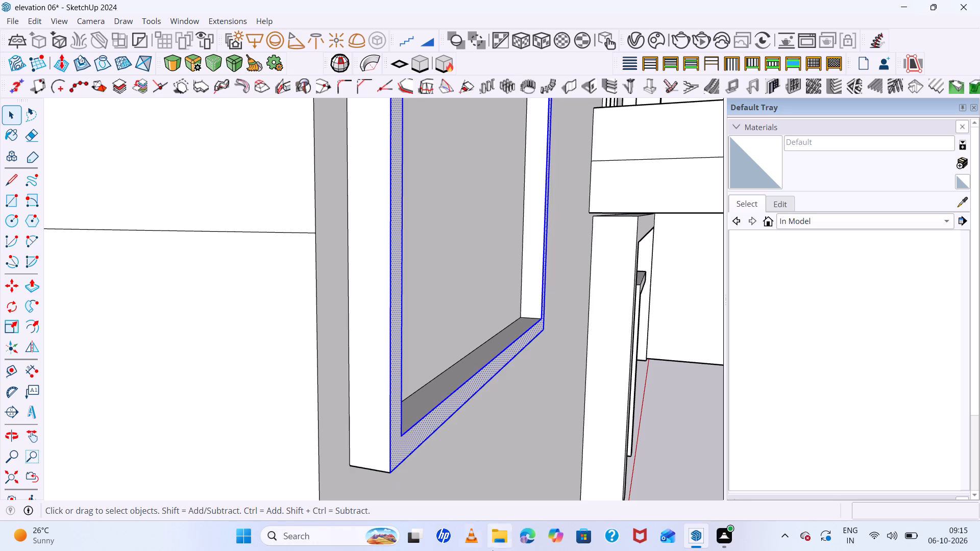
scroll(404, 430, "down", 6)
middle_click_drag(447, 439, 299, 448)
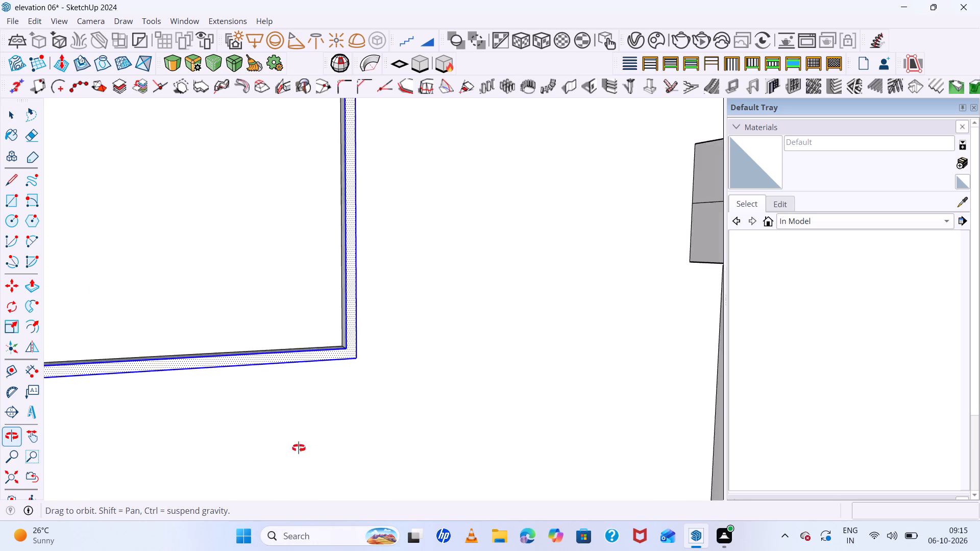
middle_click_drag(299, 448, 533, 458)
scroll(533, 457, "up", 1)
scroll(528, 440, "down", 8)
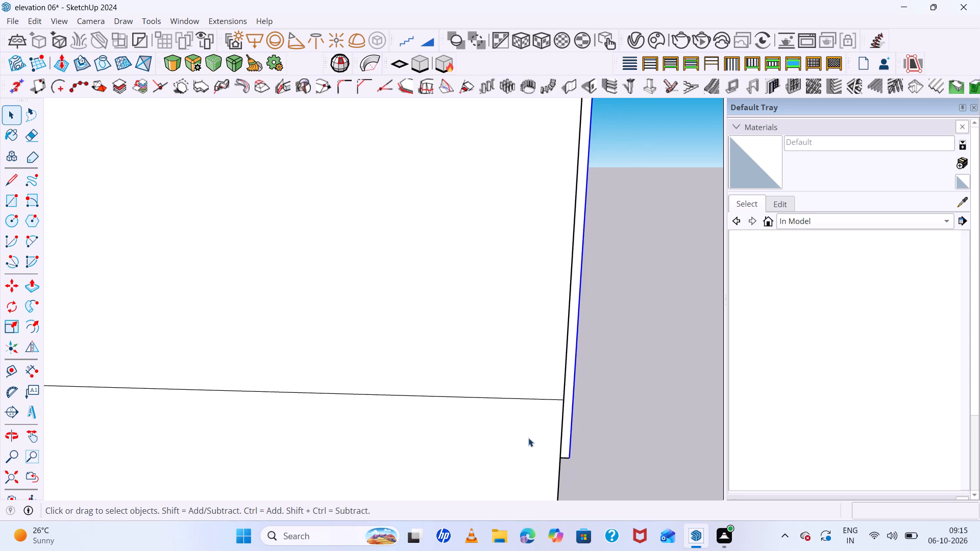
middle_click_drag(508, 455, 321, 473)
key("space")
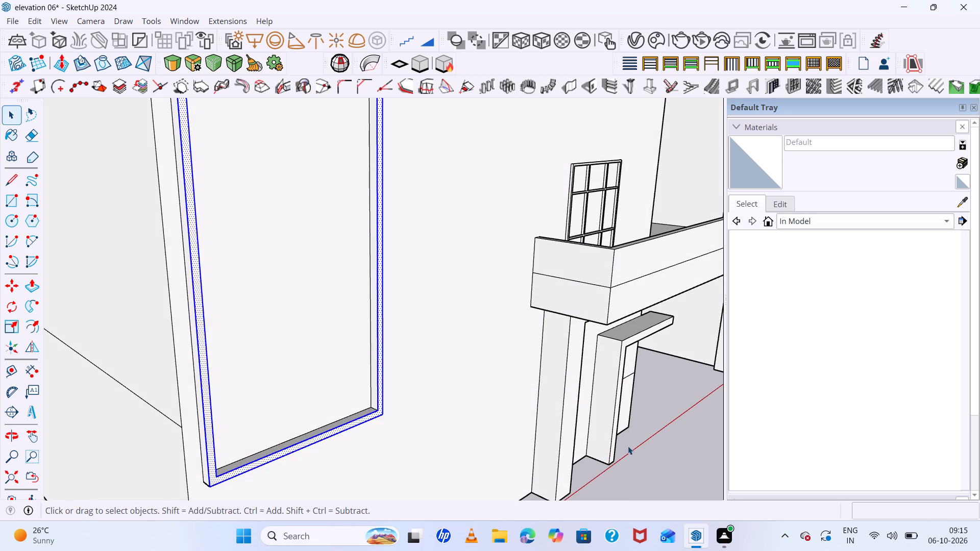
left_click(642, 446)
Delete the stray edge running along the underside of the upper-floor overhang.
scroll(574, 436, "down", 8)
middle_click_drag(416, 441, 471, 443)
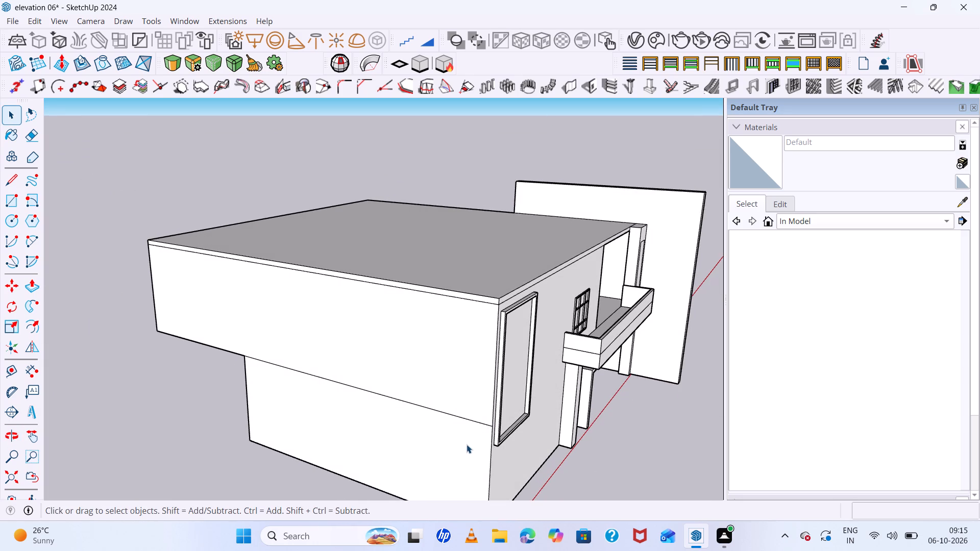
middle_click_drag(311, 428, 282, 184)
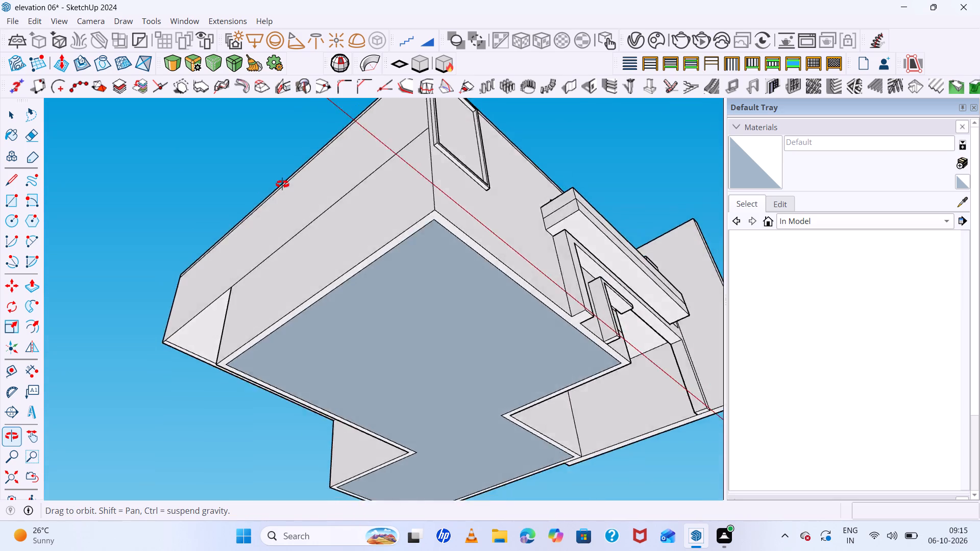
middle_click_drag(282, 184, 717, 177)
scroll(320, 220, "up", 5)
left_click(310, 161)
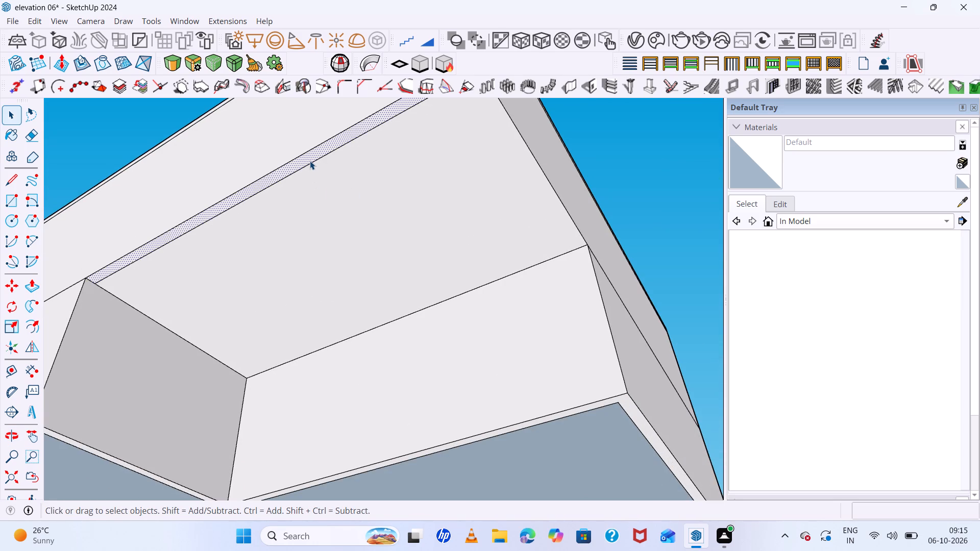
left_click(311, 164)
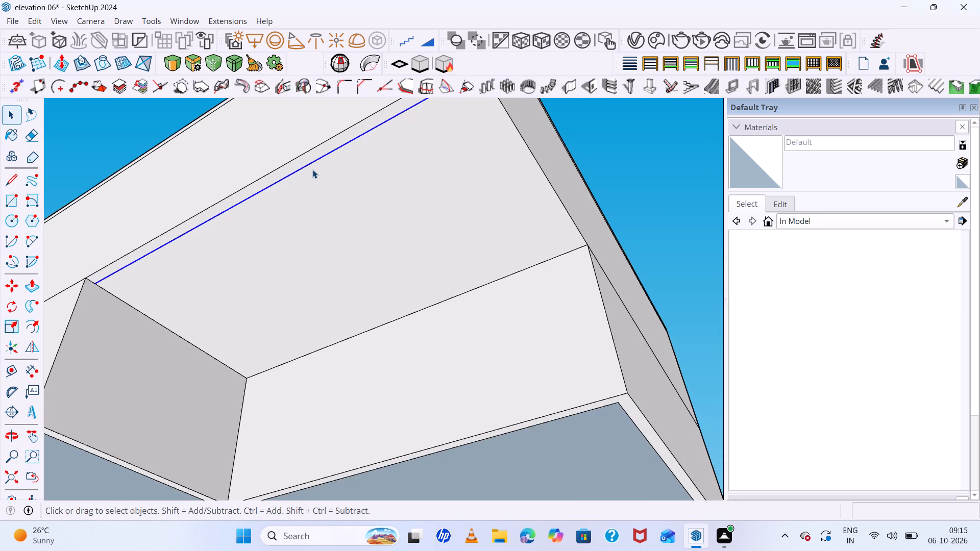
key("Escape")
key("Delete")
Examine the tall window frame's front face, side depth and lower corner, close up and within the whole building.
scroll(459, 230, "down", 7)
middle_click_drag(537, 256, 51, 521)
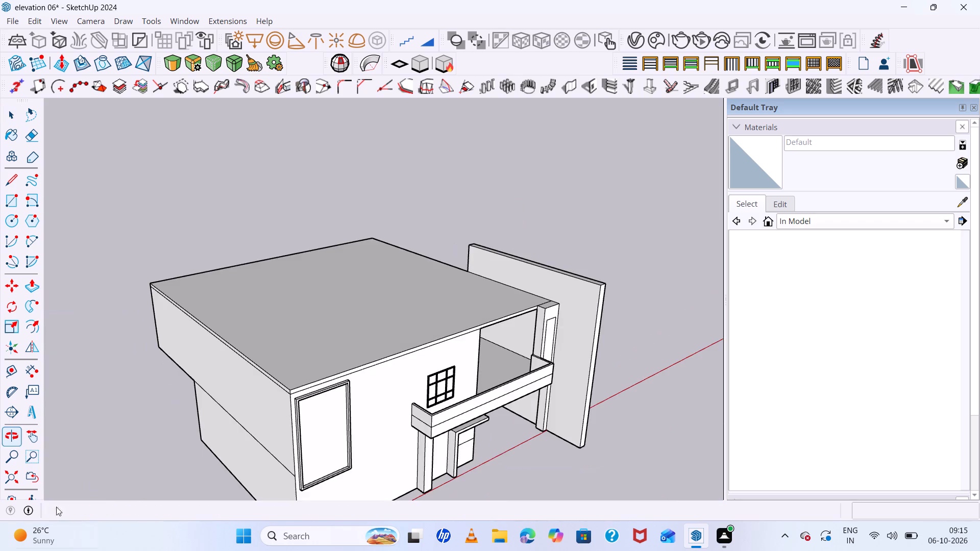
middle_click_drag(405, 399, 320, 378)
scroll(262, 422, "up", 7)
middle_click_drag(303, 457, 446, 398)
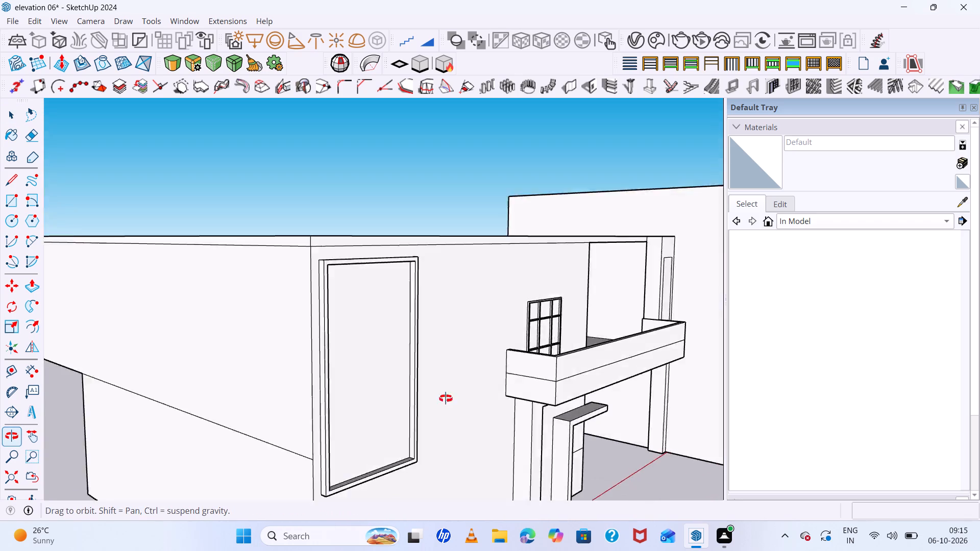
middle_click_drag(446, 398, 469, 354)
scroll(452, 433, "up", 6)
scroll(361, 432, "up", 4)
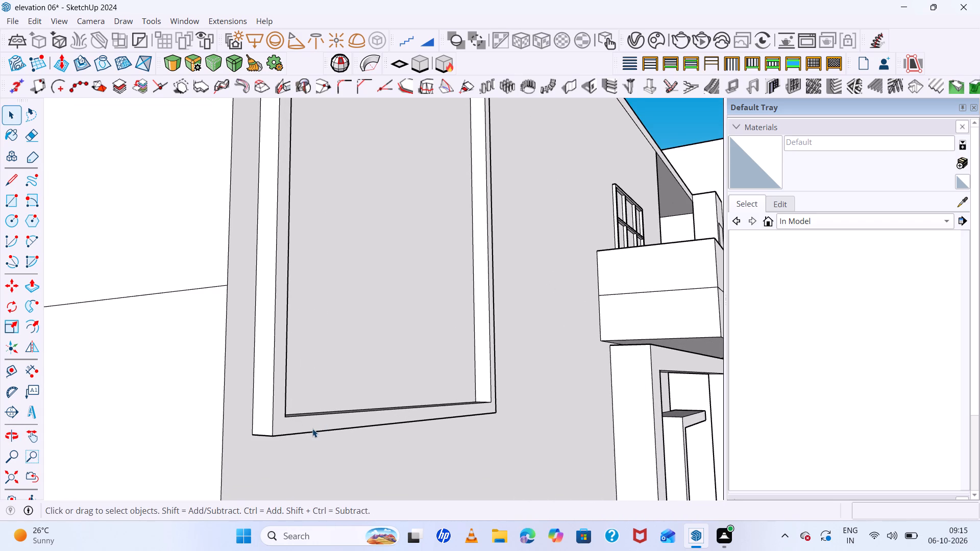
double_click(311, 429)
scroll(268, 428, "up", 7)
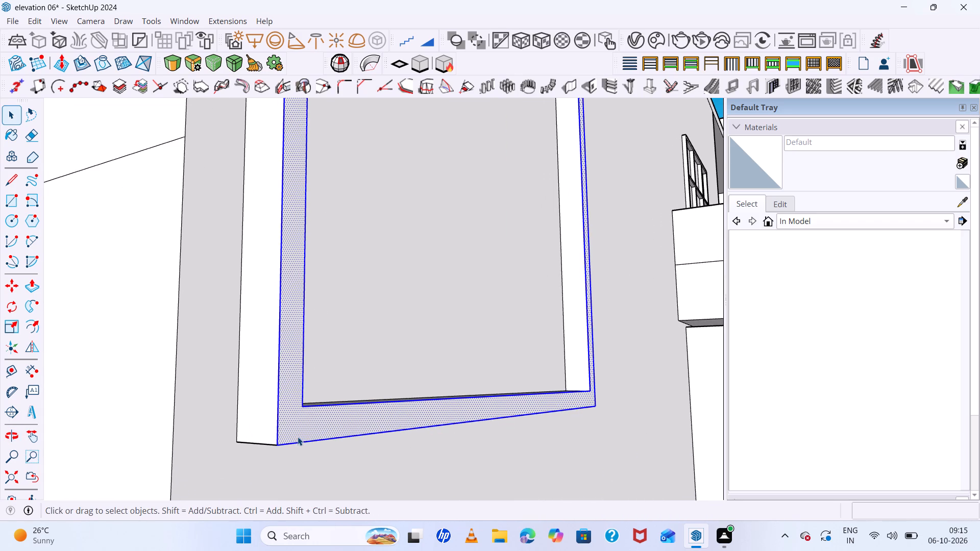
scroll(297, 437, "up", 6)
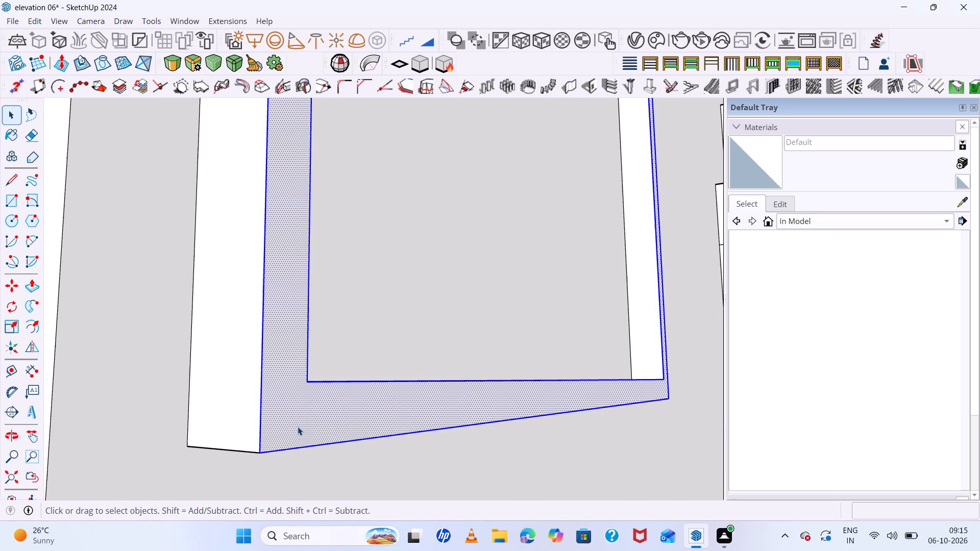
middle_click_drag(299, 427, 403, 428)
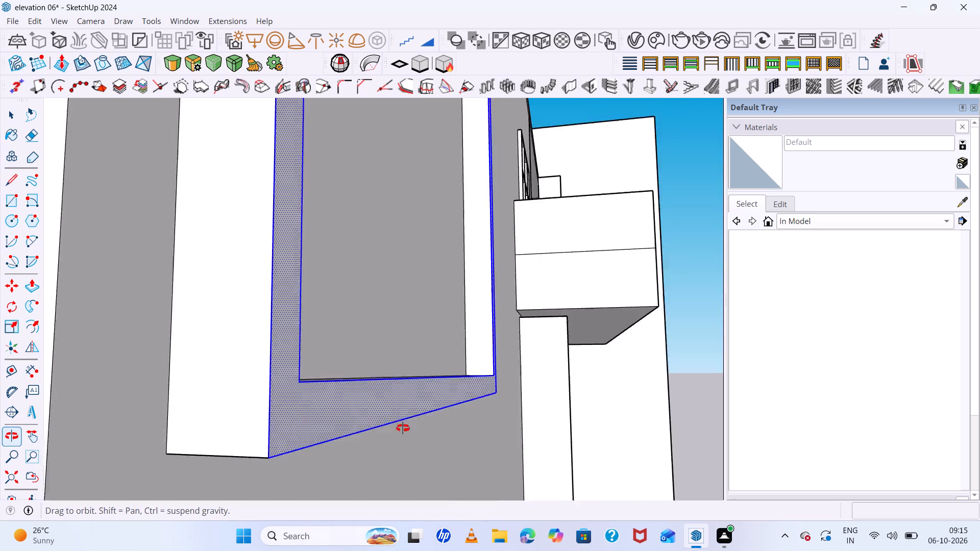
middle_click_drag(403, 428, 347, 431)
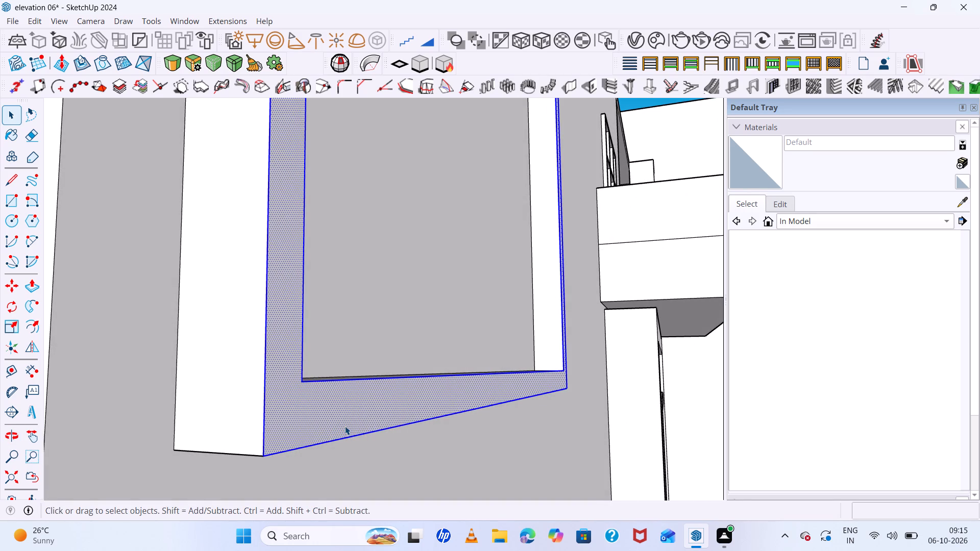
key("Escape")
scroll(345, 426, "down", 6)
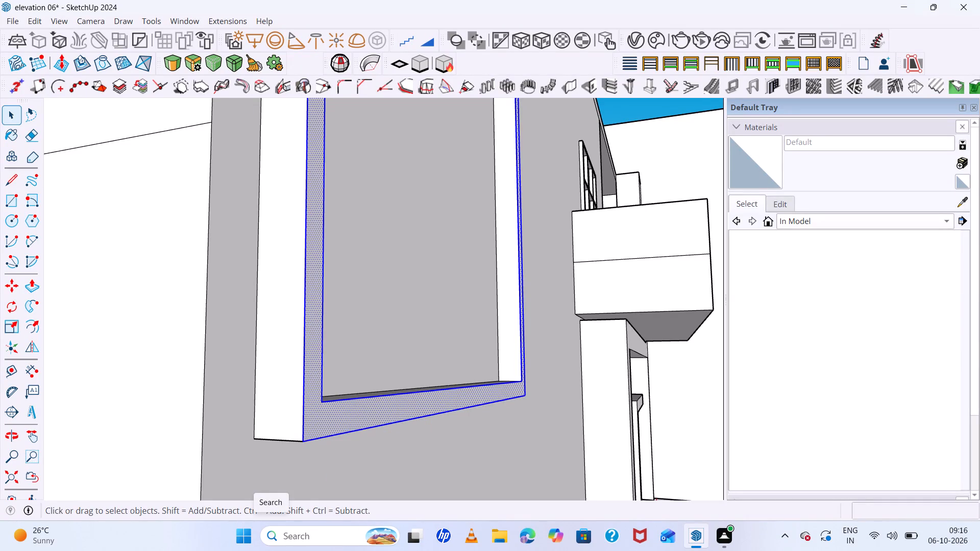
scroll(272, 550, "down", 3)
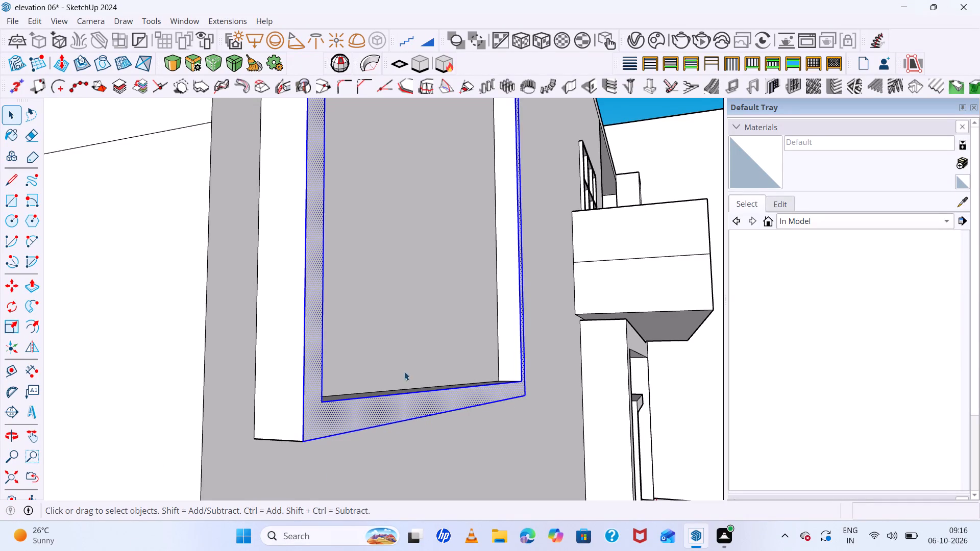
scroll(593, 342, "down", 13)
middle_click_drag(598, 387, 505, 488)
key("space")
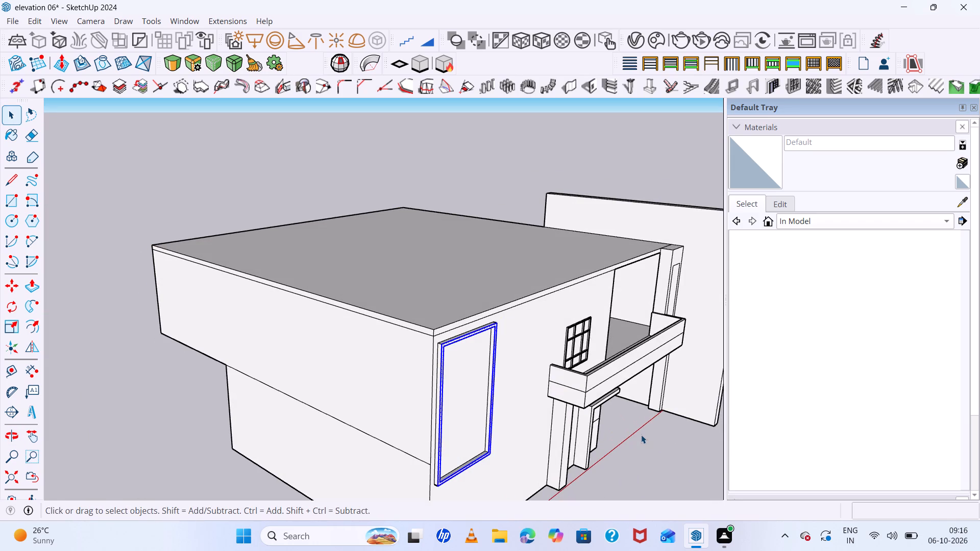
left_click(641, 435)
Examine the lower corners and inner reveal of the tall window's frame, dismissing the chat notifications that pop up.
scroll(482, 410, "up", 7)
middle_click_drag(484, 409, 596, 291)
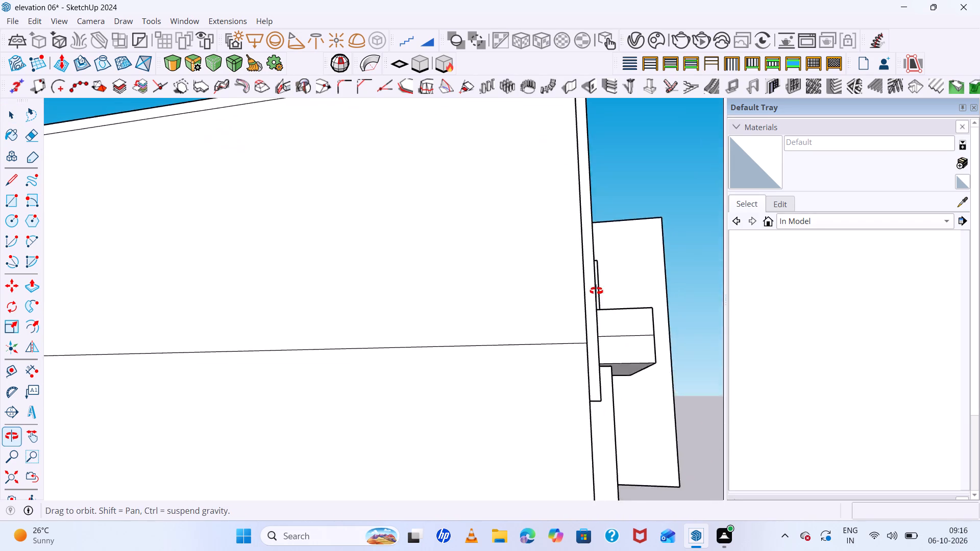
middle_click_drag(596, 291, 479, 289)
scroll(519, 371, "up", 5)
scroll(488, 399, "up", 6)
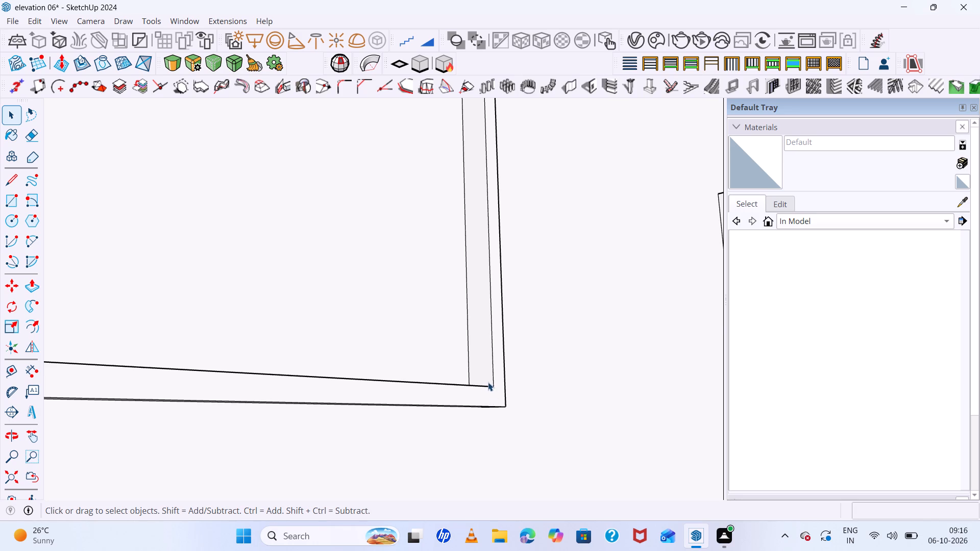
scroll(488, 382, "down", 6)
middle_click_drag(498, 406, 431, 415)
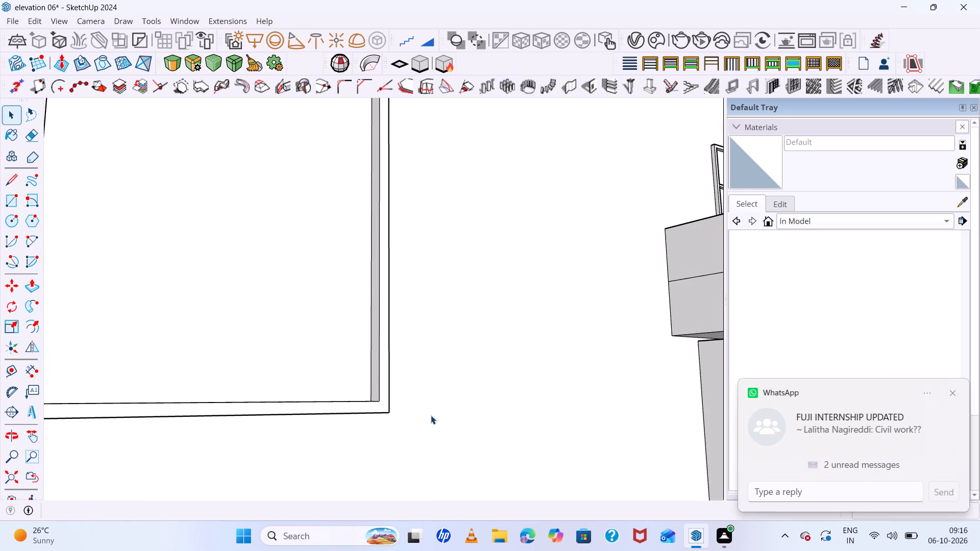
scroll(431, 409, "up", 1)
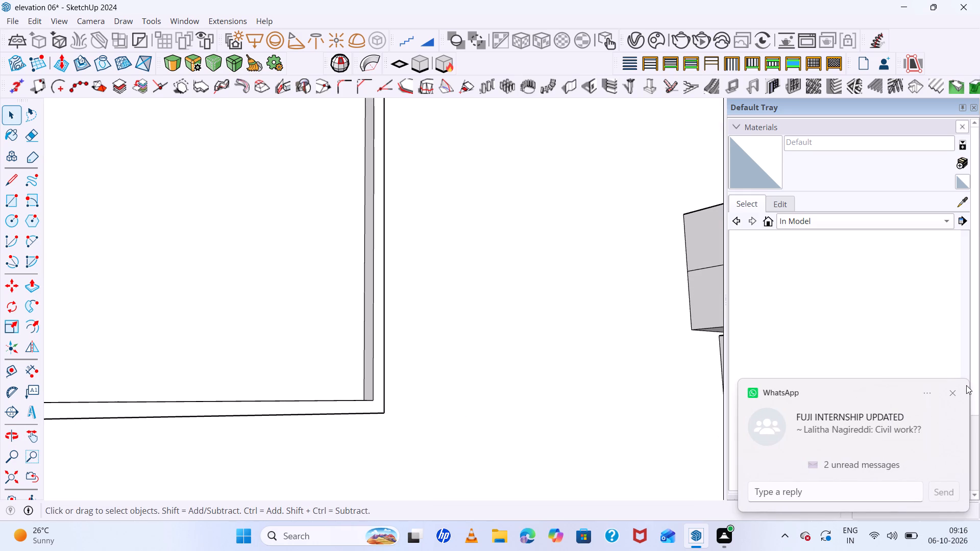
left_click(956, 391)
scroll(645, 392, "down", 3)
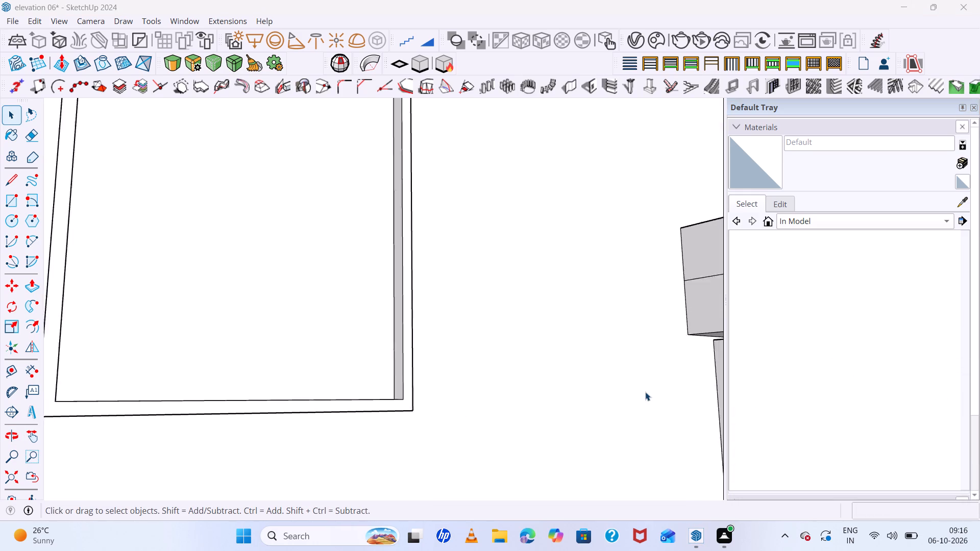
scroll(645, 392, "down", 10)
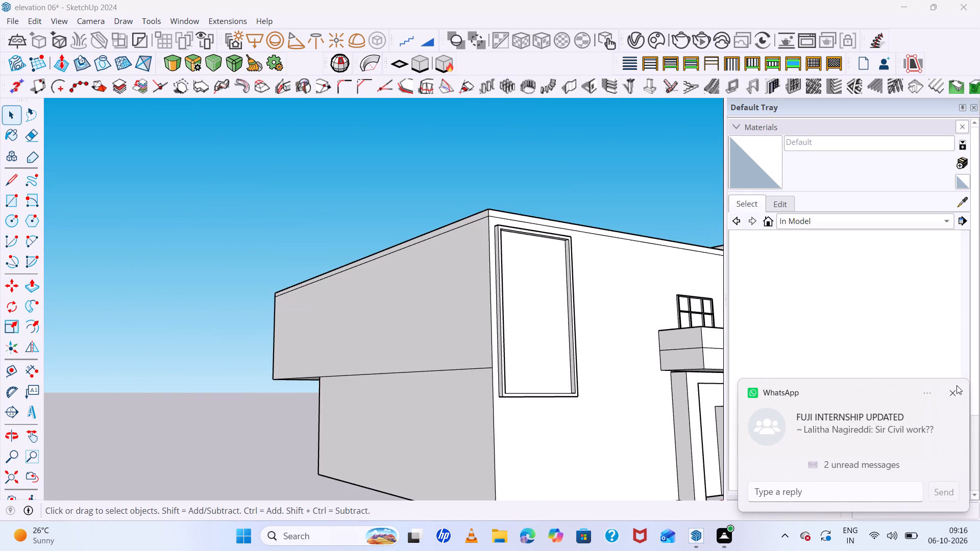
double_click(952, 395)
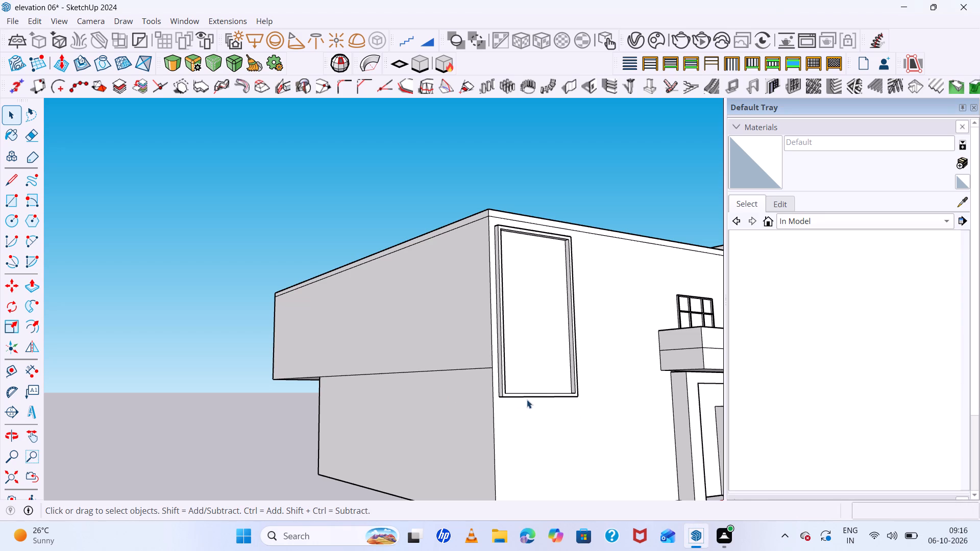
middle_click_drag(587, 425, 426, 457)
scroll(422, 334, "down", 9)
scroll(422, 334, "up", 1)
middle_click_drag(422, 334, 346, 346)
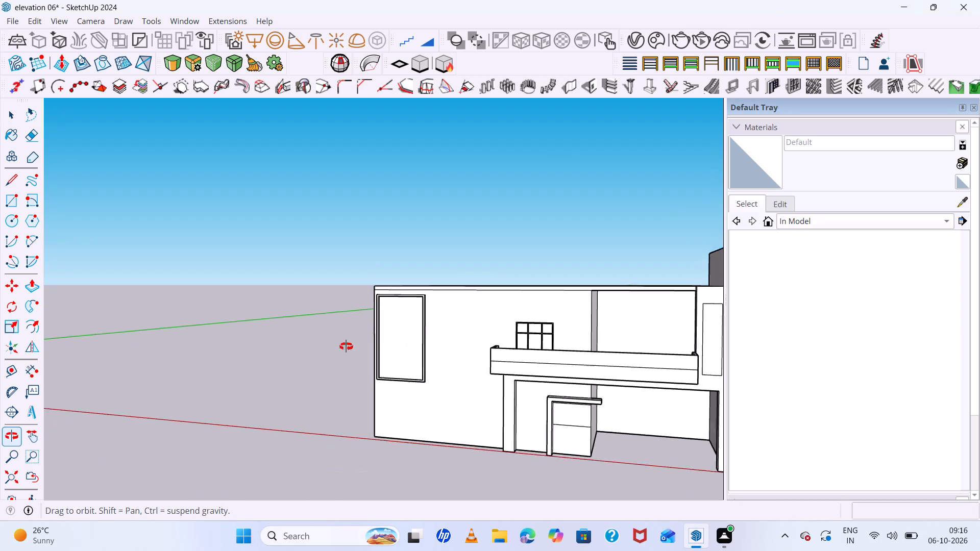
middle_click_drag(346, 346, 485, 431)
scroll(411, 366, "up", 9)
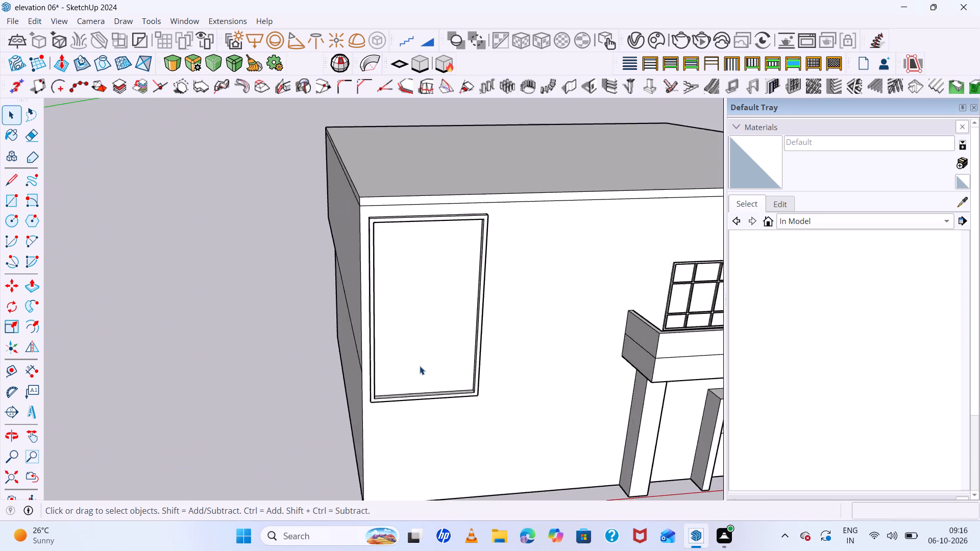
scroll(420, 366, "up", 3)
middle_click_drag(425, 366, 599, 374)
scroll(474, 372, "up", 6)
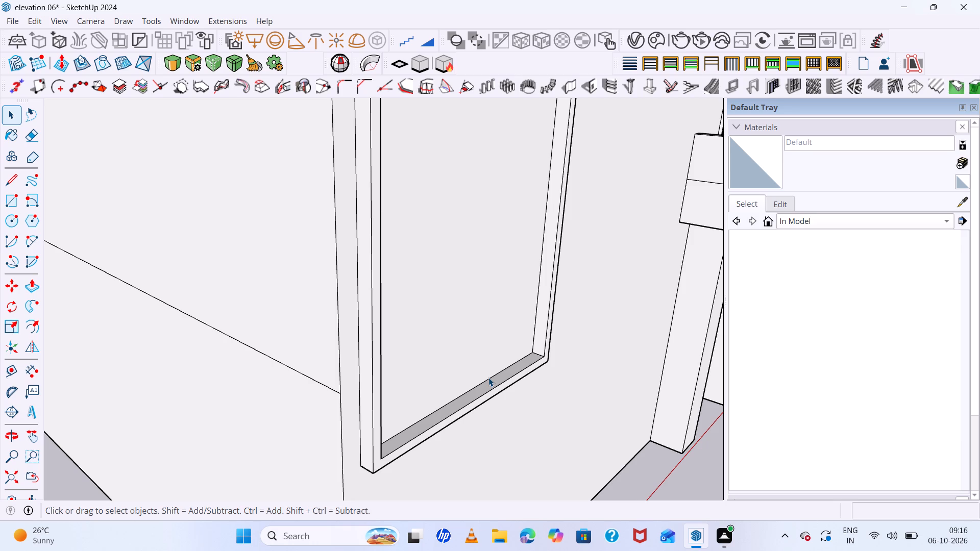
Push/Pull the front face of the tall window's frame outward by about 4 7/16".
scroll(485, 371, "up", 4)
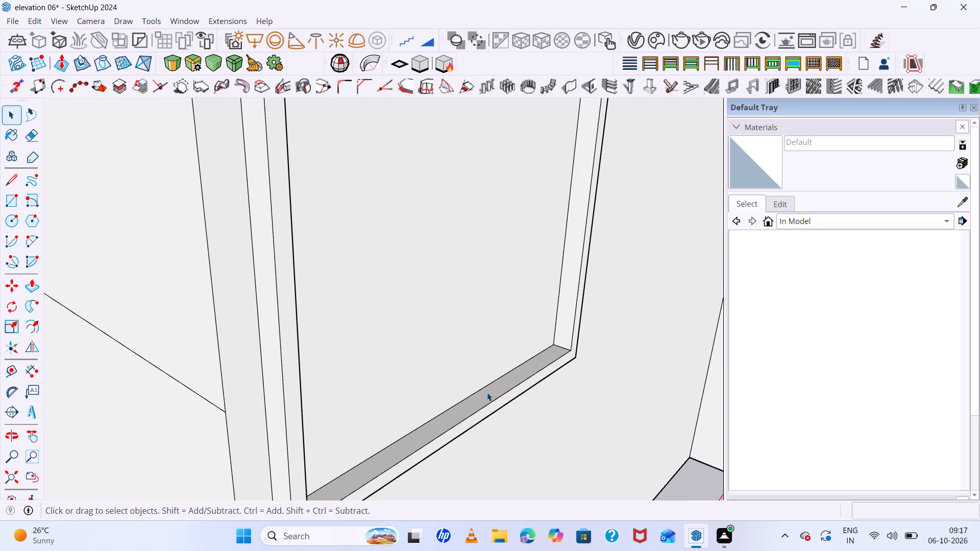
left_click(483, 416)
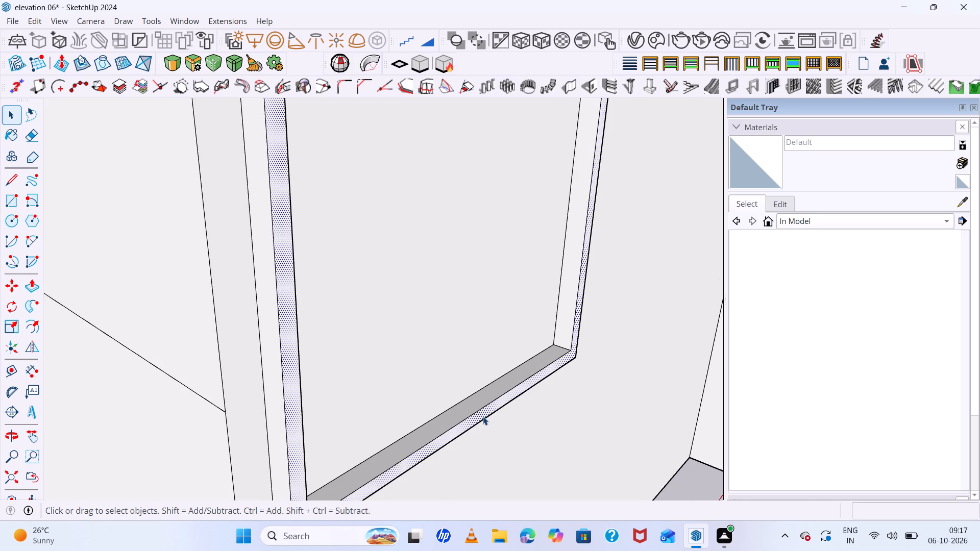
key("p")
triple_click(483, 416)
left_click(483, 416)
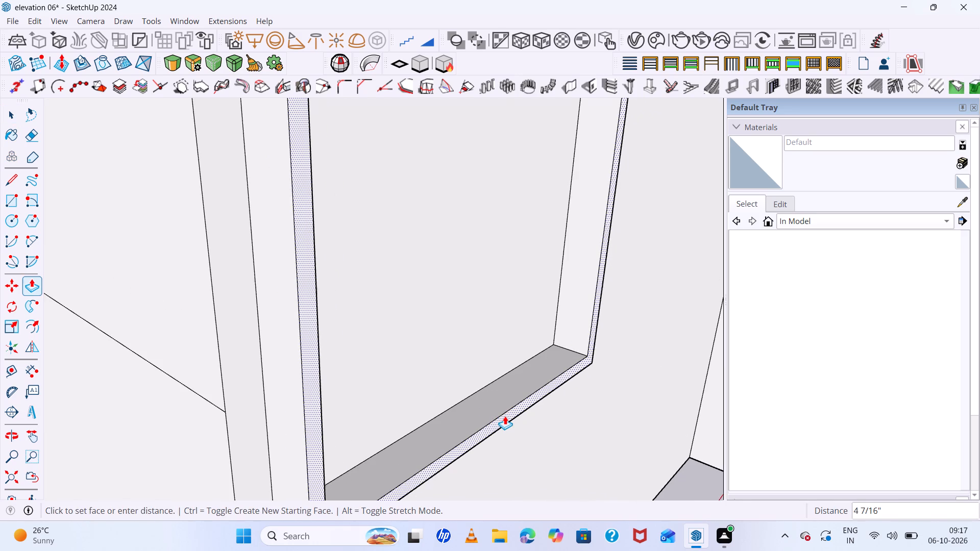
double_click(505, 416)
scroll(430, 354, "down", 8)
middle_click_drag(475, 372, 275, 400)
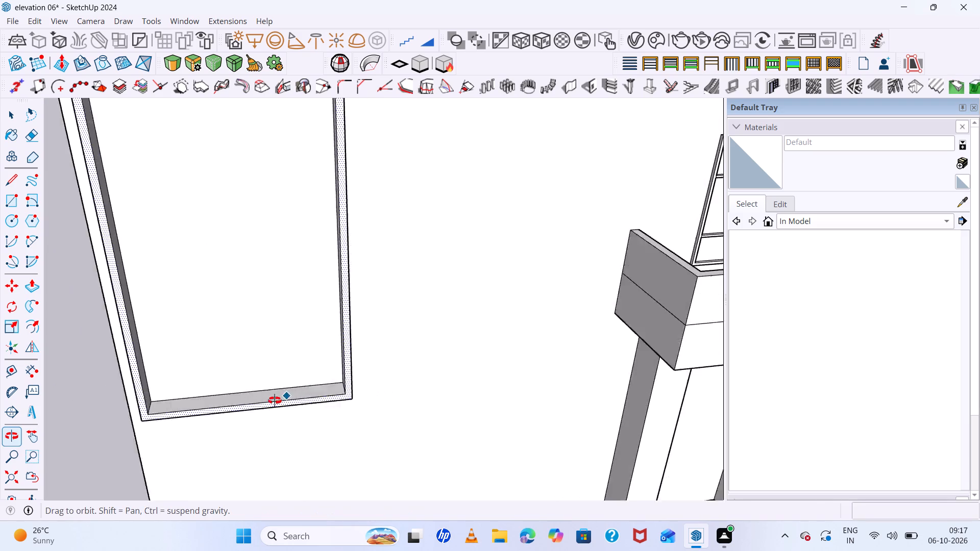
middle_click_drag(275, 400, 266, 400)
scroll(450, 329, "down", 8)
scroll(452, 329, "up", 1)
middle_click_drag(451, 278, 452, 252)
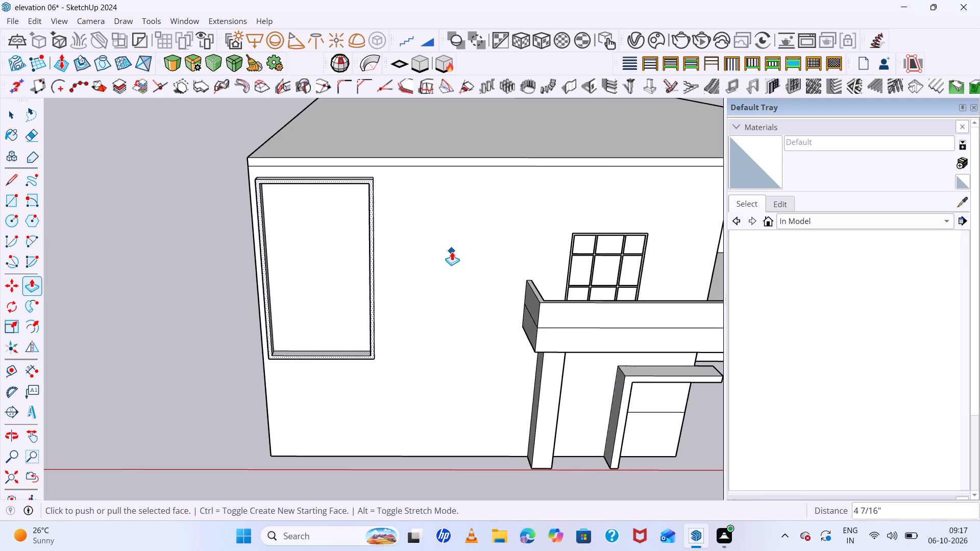
Undo the recent edits back to the tall window's plain rectangular outline, including its frame extrusion, its offset and the gridded window's extrusion.
key("ctrl+z")
key("ctrl+z")
key("ctrl+z")
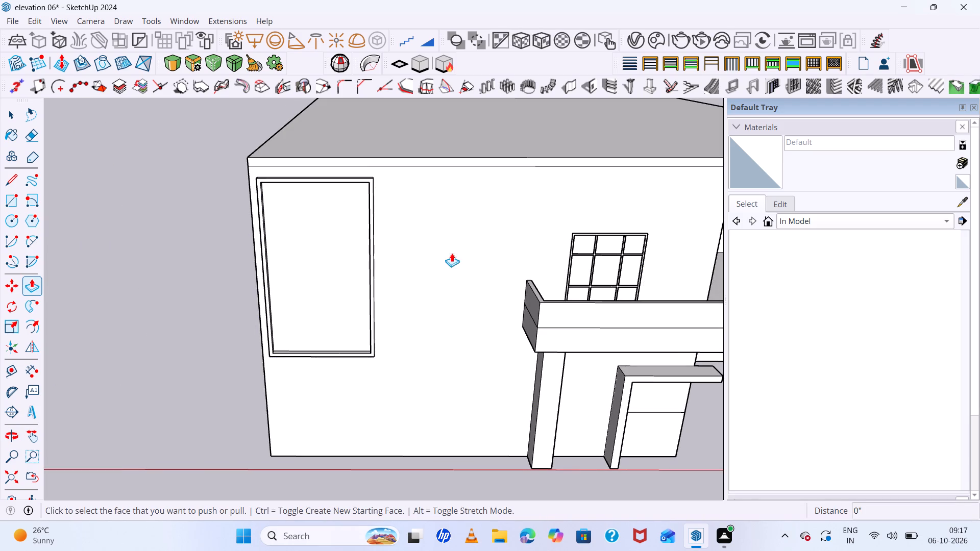
key("ctrl+z")
key("ctrl+z")
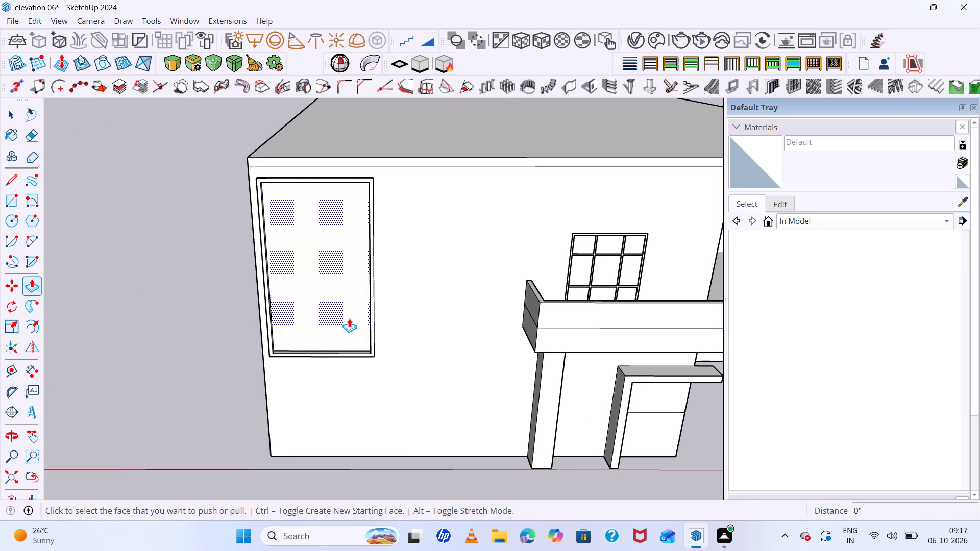
key("ctrl+z")
key("Escape")
key("ctrl+z")
key("ctrl+z")
key("ctrl+z")
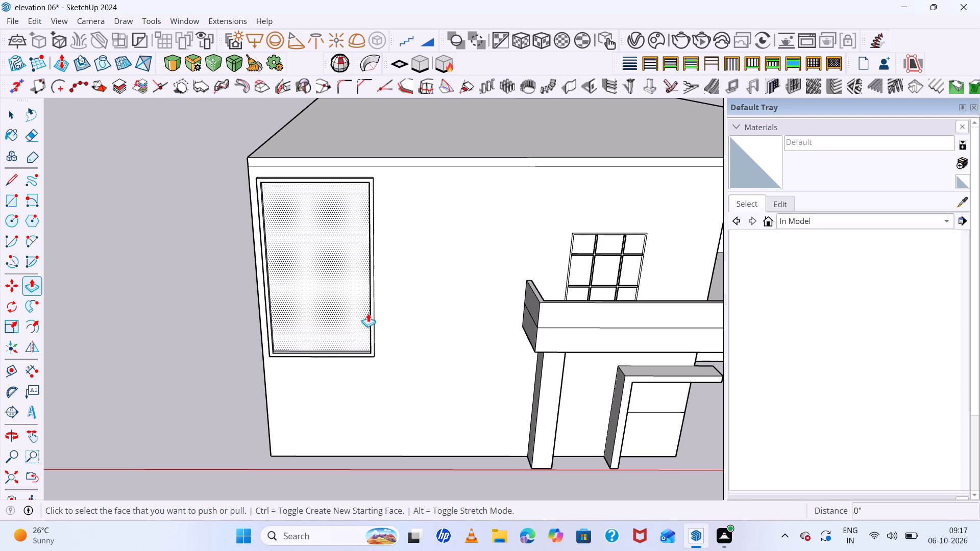
key("ctrl+z")
key("space")
key("space")
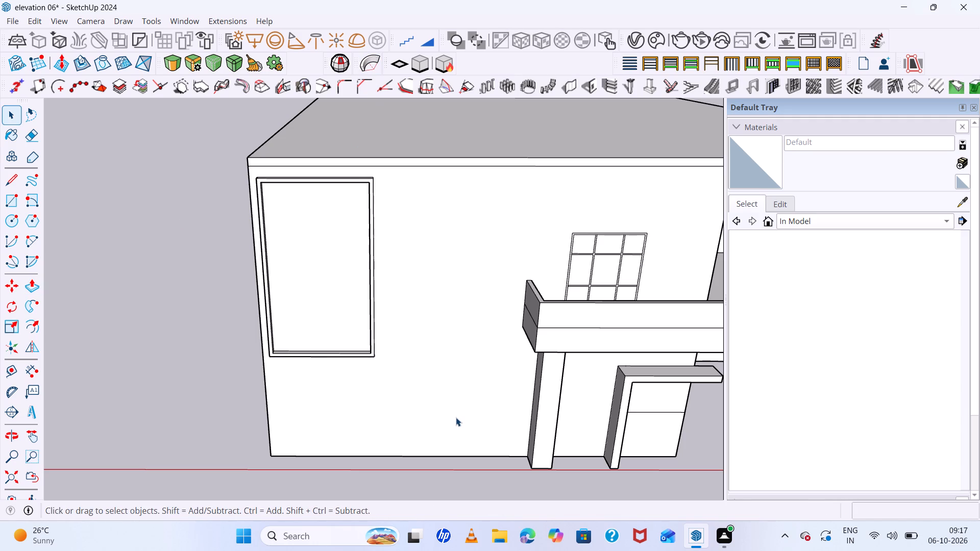
key("ctrl+z")
key("ctrl+z")
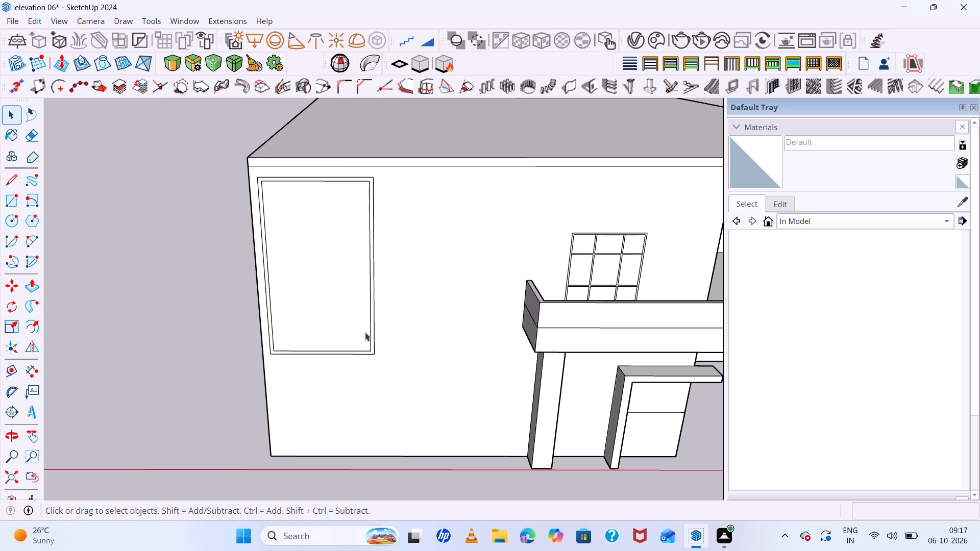
key("ctrl+z")
Select the tall window's face and offset its outline inward by about 4 7/8".
scroll(365, 332, "up", 1)
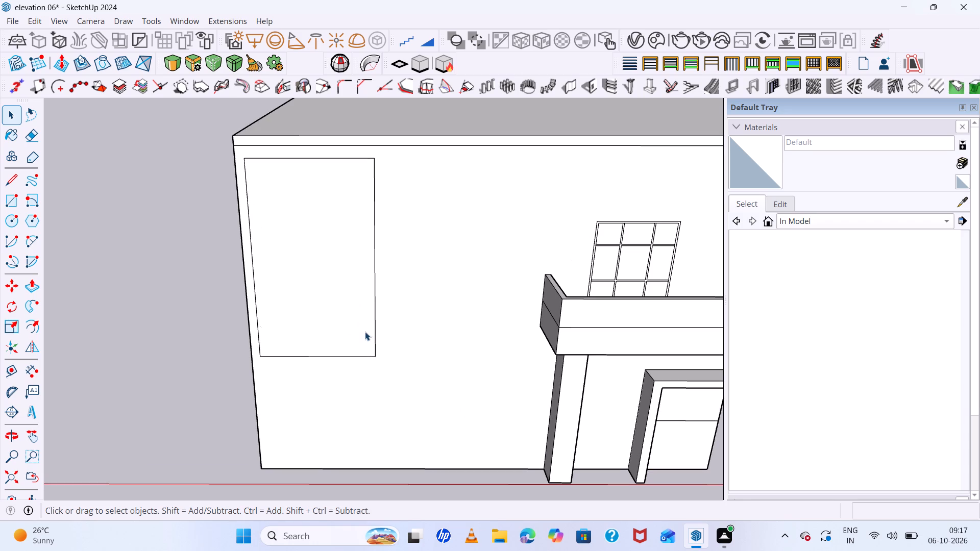
key("space")
left_click(360, 323)
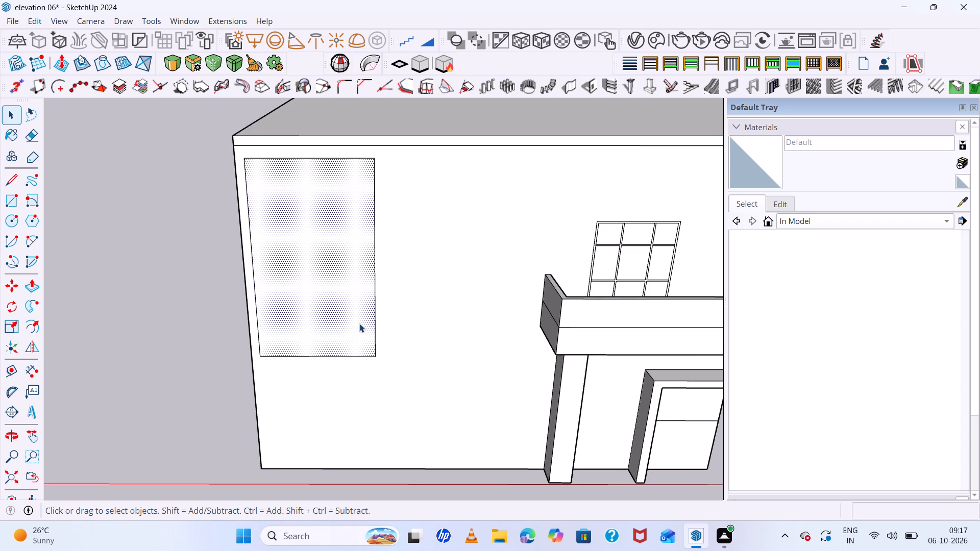
key("f")
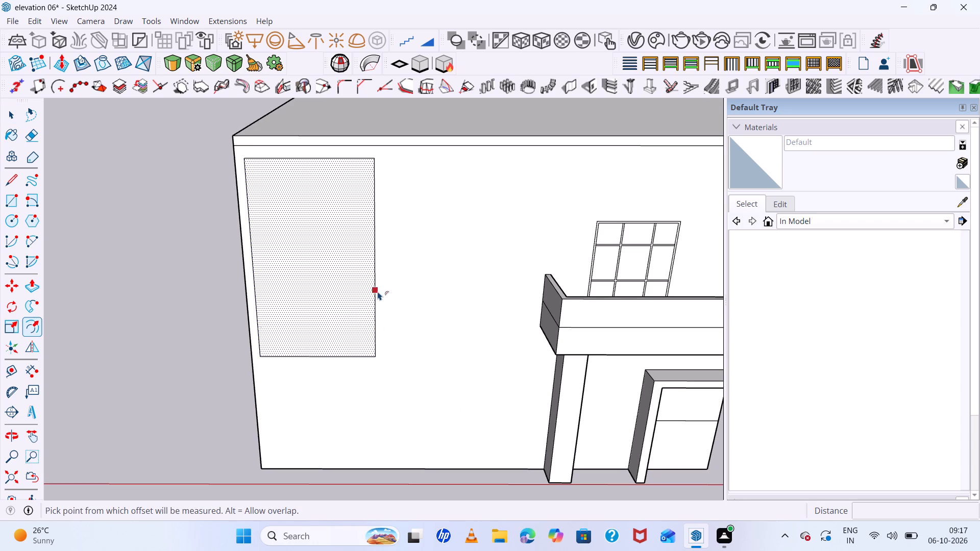
double_click(378, 291)
key("ctrl+z")
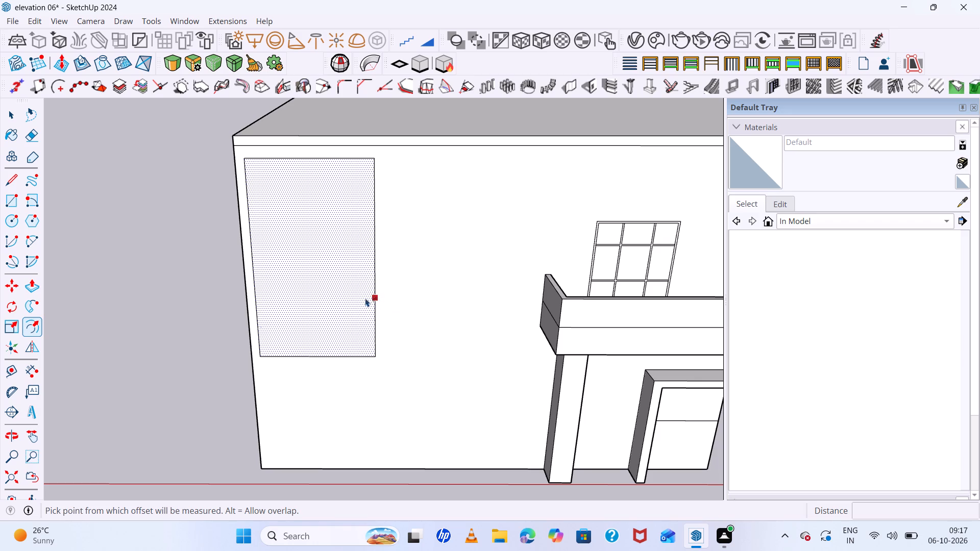
double_click(373, 292)
key("ctrl+z")
left_click(375, 290)
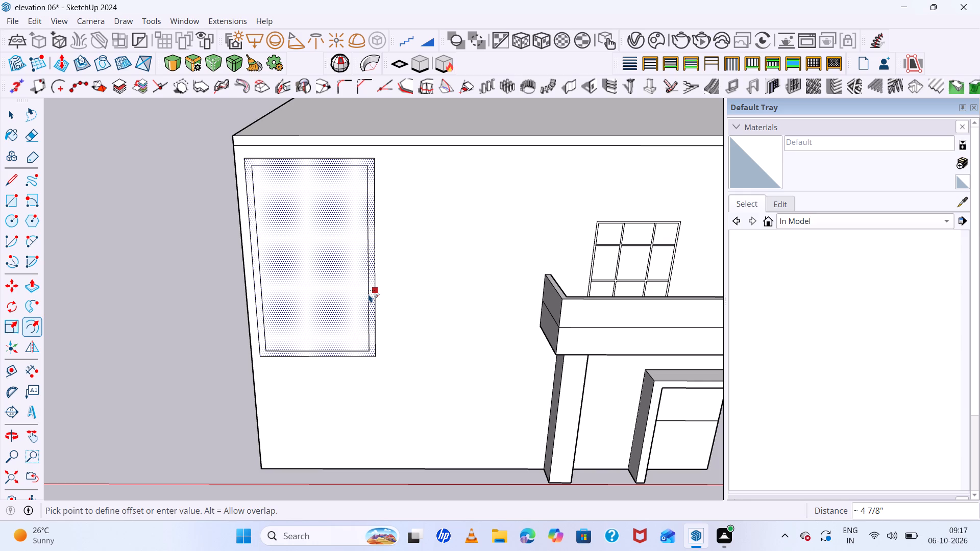
left_click(369, 294)
key("space")
Push/Pull the border between the tall window's two outlines outward to form a raised frame.
scroll(374, 314, "up", 5)
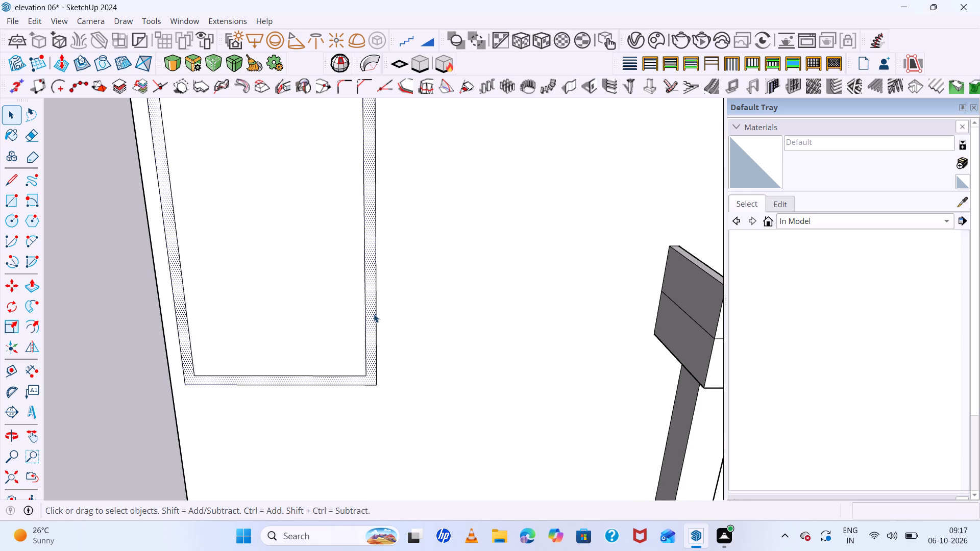
key("p")
triple_click(374, 314)
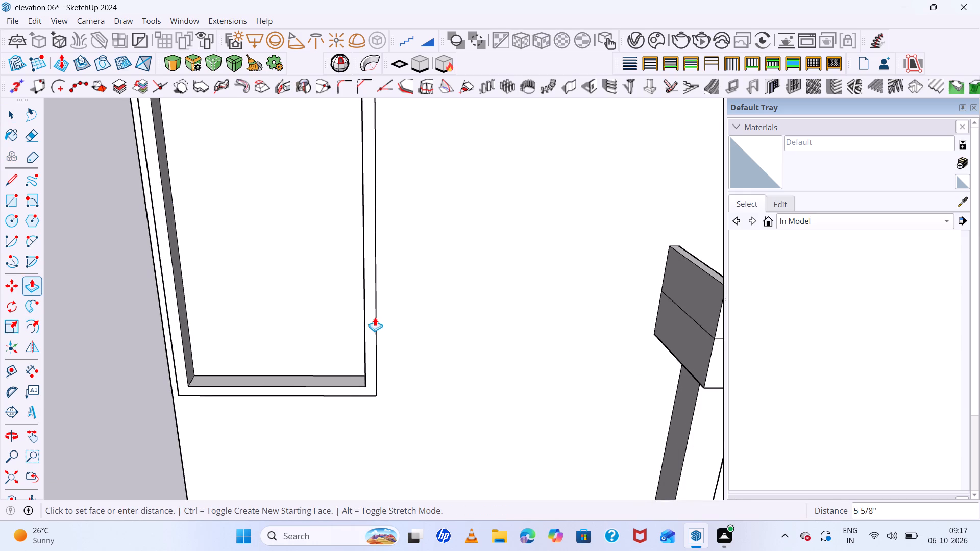
triple_click(375, 316)
scroll(383, 317, "down", 6)
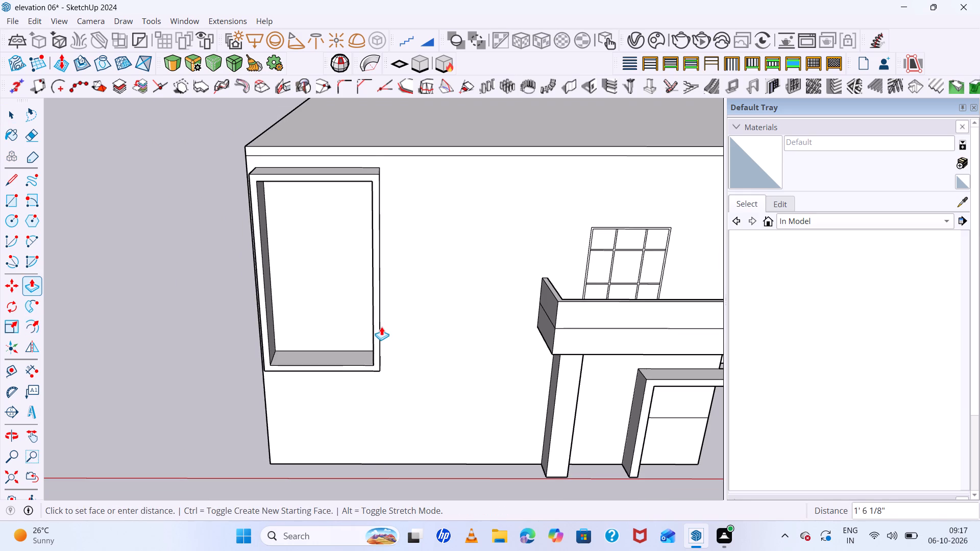
double_click(382, 316)
Push/Pull the top face of the tall window's frame upward to the top edge of the roof slab.
middle_click_drag(333, 246, 464, 255)
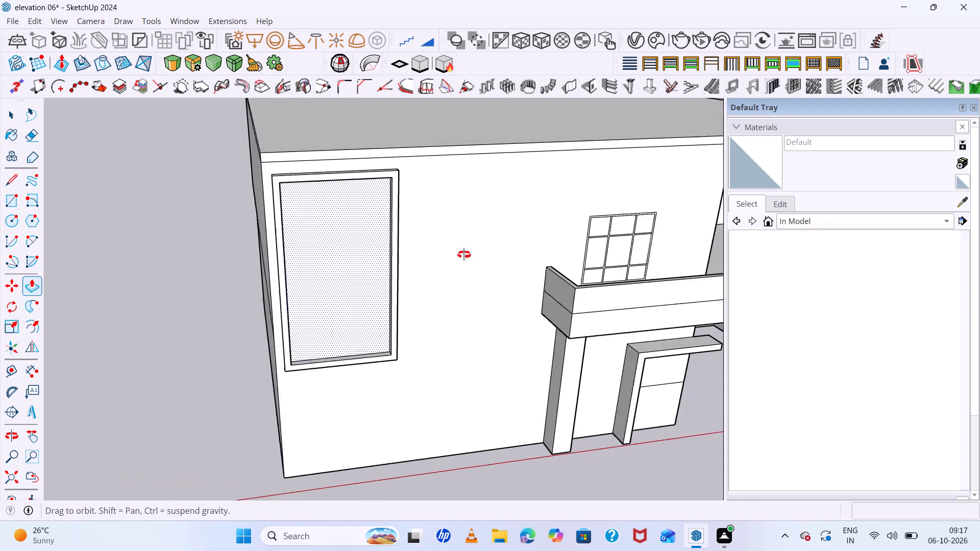
middle_click_drag(464, 255, 600, 347)
scroll(430, 274, "up", 5)
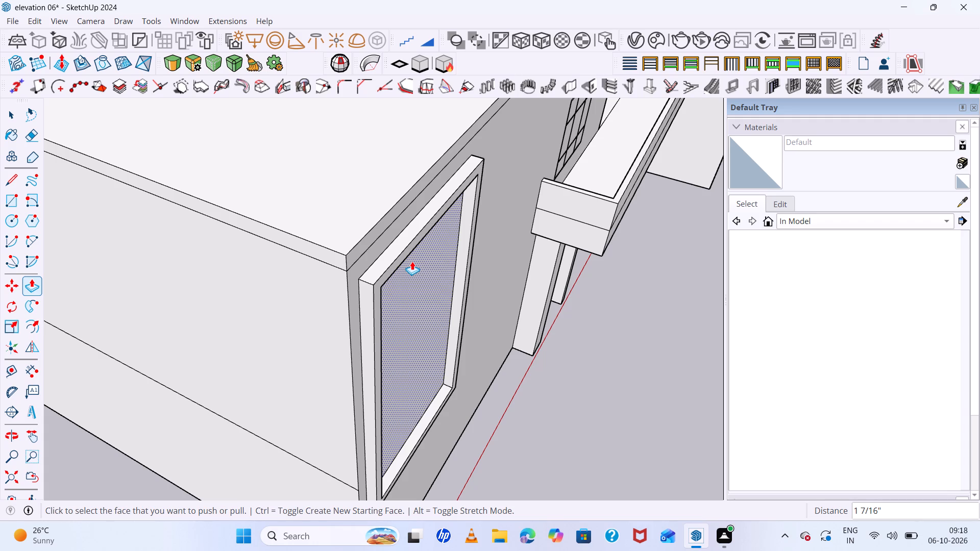
scroll(386, 256, "up", 3)
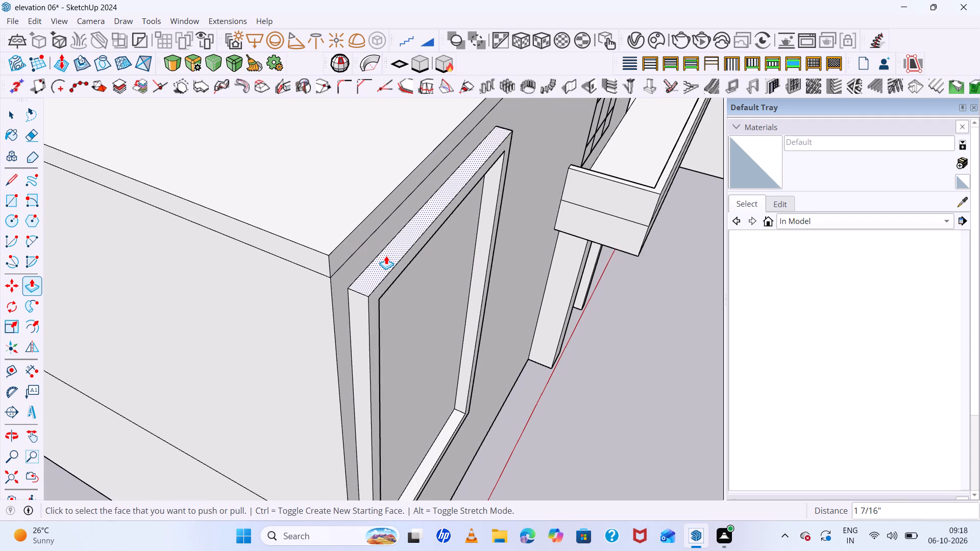
left_click(386, 256)
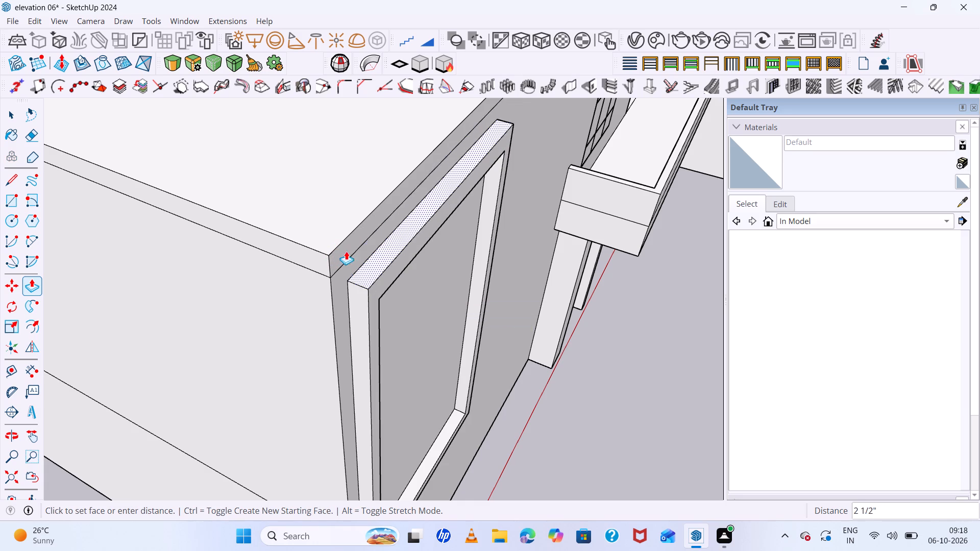
left_click(353, 248)
scroll(368, 249, "up", 4)
left_click(369, 251)
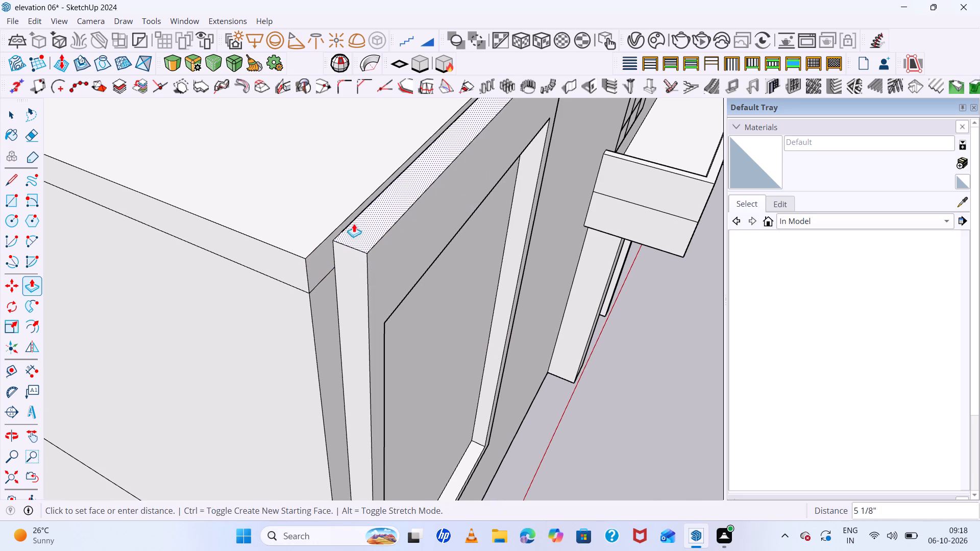
left_click(328, 236)
left_click(349, 255)
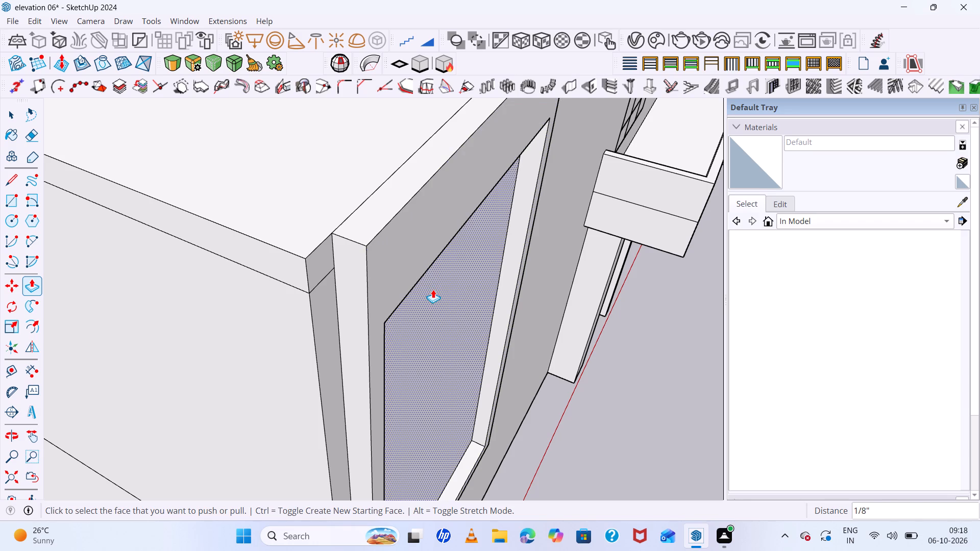
Examine the tall window frame's raised top, sides and inner reveal from above, from the building's corner and from the front.
middle_click_drag(428, 292, 429, 335)
middle_click(429, 335)
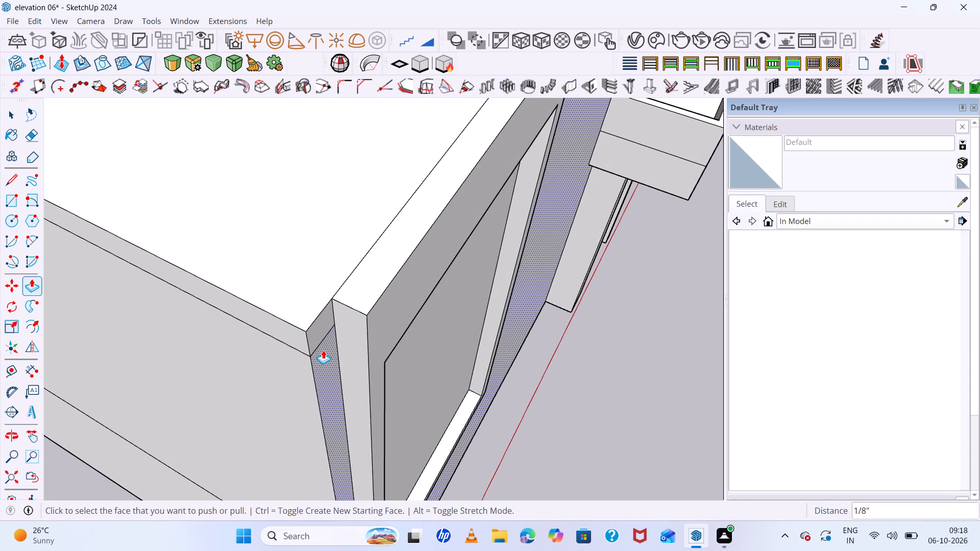
middle_click_drag(322, 349, 335, 377)
scroll(337, 377, "up", 1)
scroll(372, 327, "down", 6)
middle_click_drag(376, 381, 227, 267)
scroll(387, 256, "down", 6)
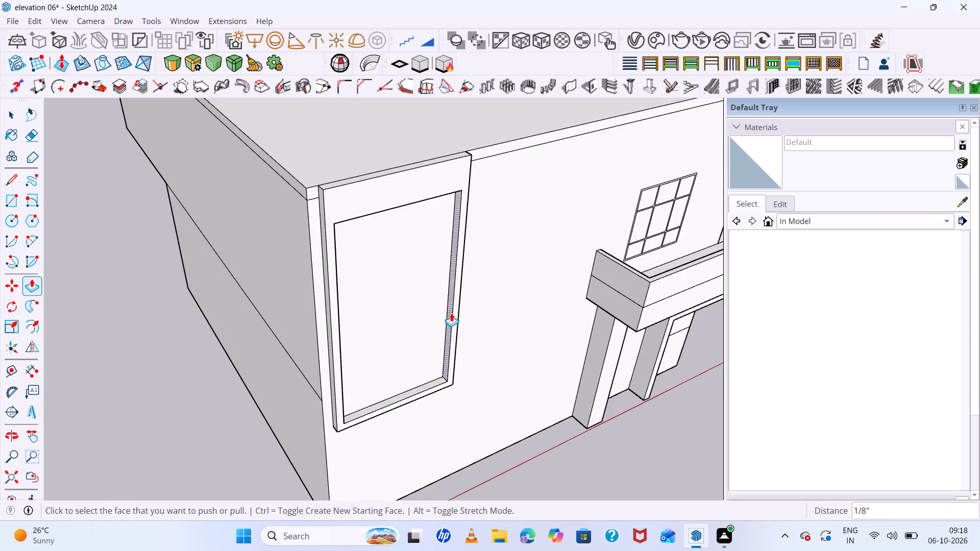
middle_click_drag(451, 313, 317, 279)
middle_click(317, 279)
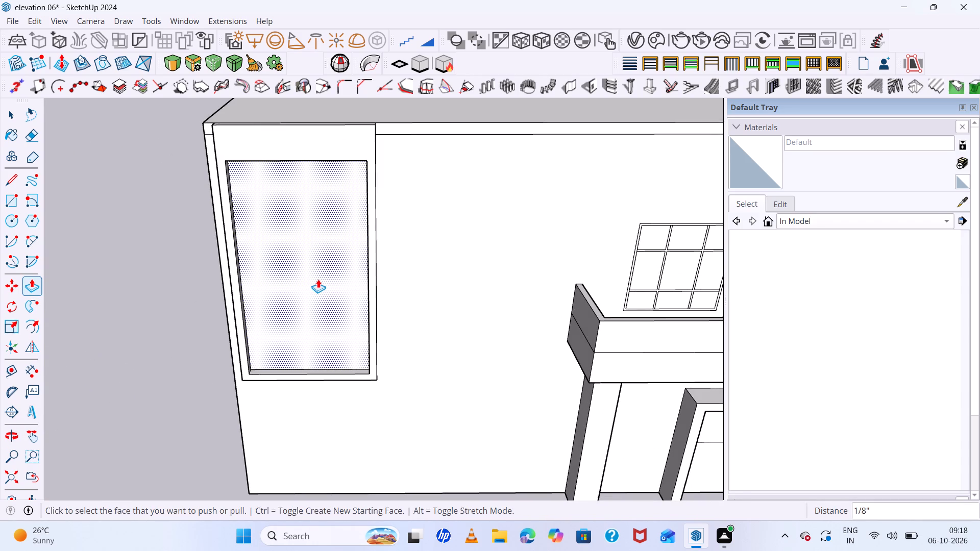
middle_click_drag(343, 279, 402, 287)
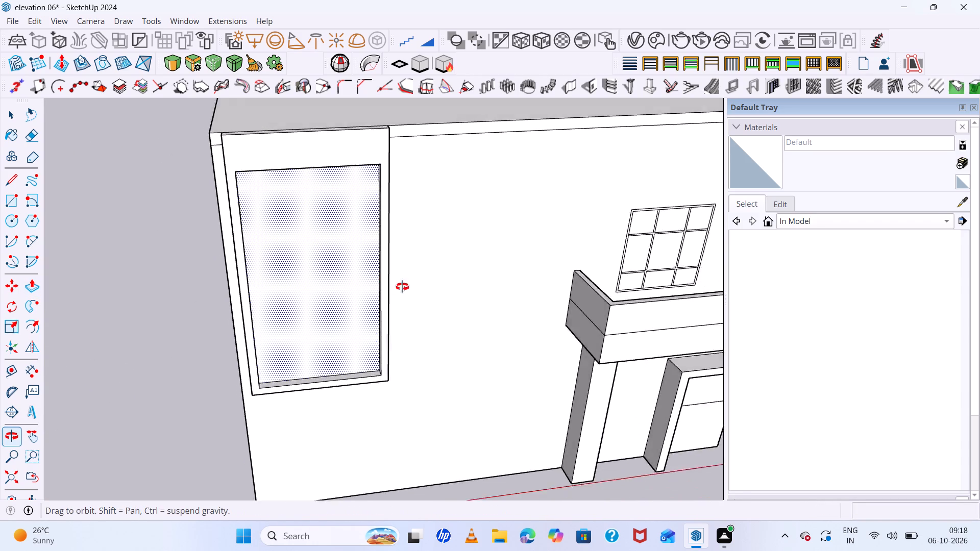
middle_click_drag(402, 287, 468, 294)
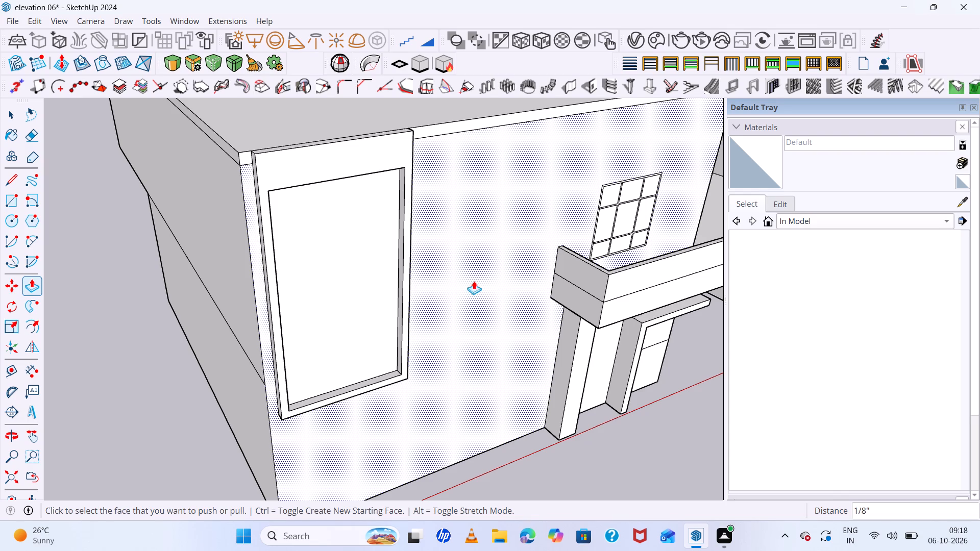
Push/Pull the frame's side face nearest the building's corner outward by about 1 1/4".
scroll(272, 384, "up", 7)
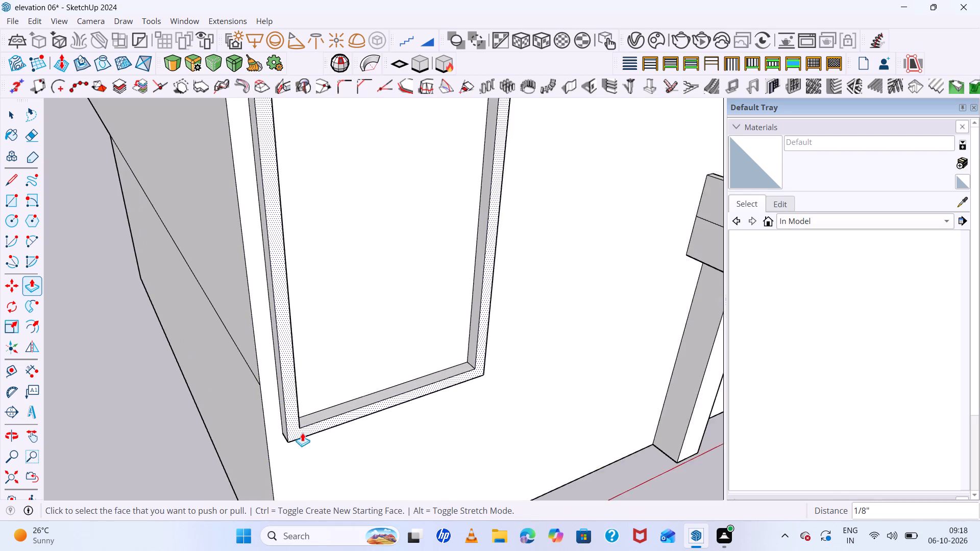
scroll(302, 433, "up", 3)
left_click(273, 431)
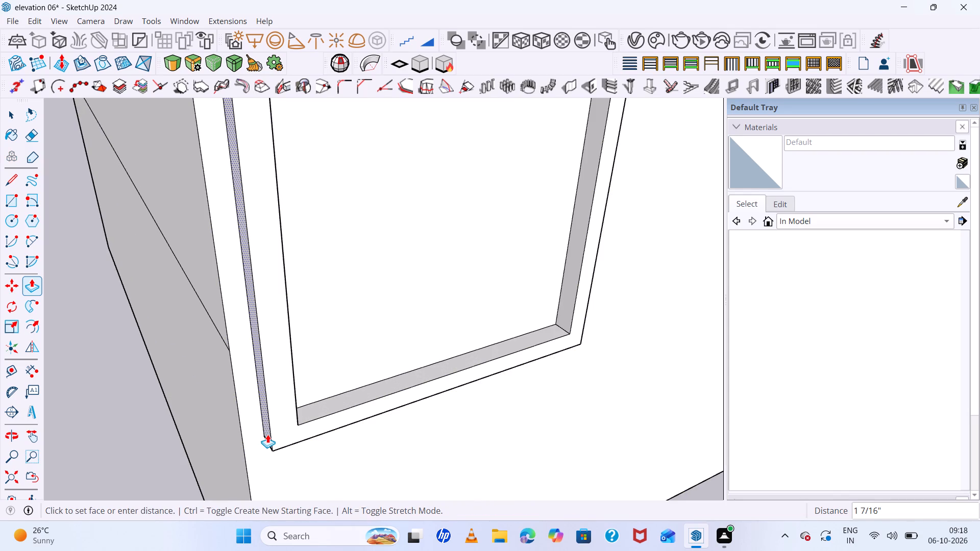
left_click(267, 434)
left_click(268, 436)
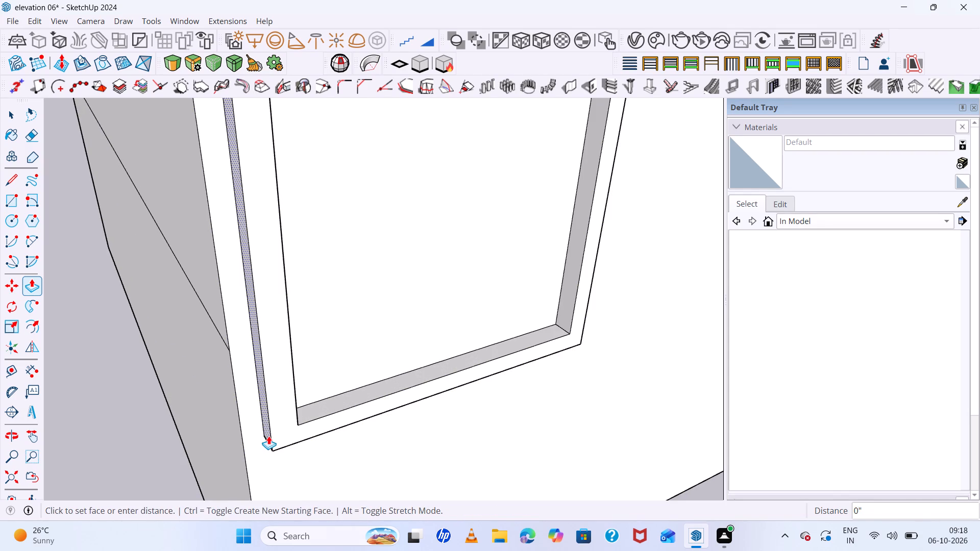
left_click(263, 439)
Push/Pull the underside of the tall window's frame downward by about 4 9/16".
scroll(298, 433, "up", 1)
middle_click_drag(297, 413, 261, 308)
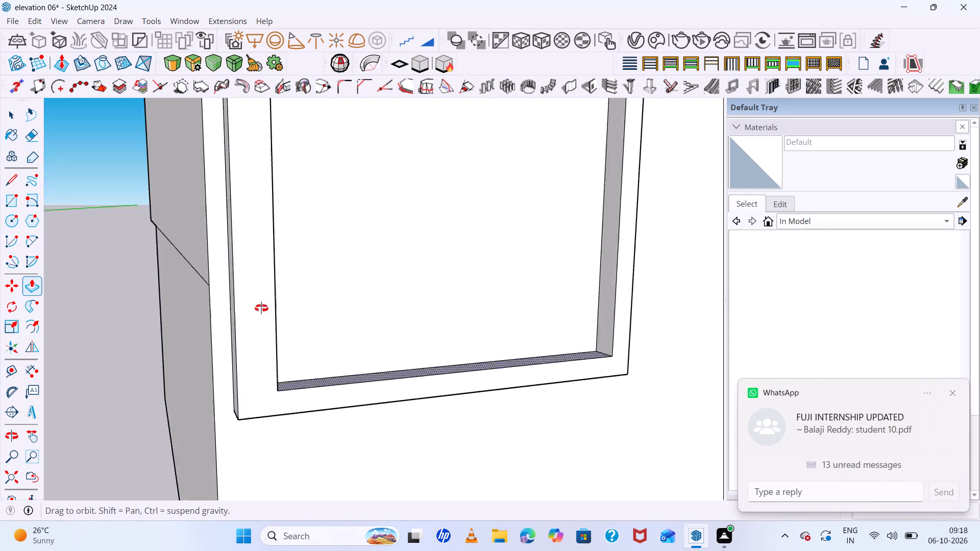
middle_click_drag(261, 308, 251, 274)
middle_click(251, 274)
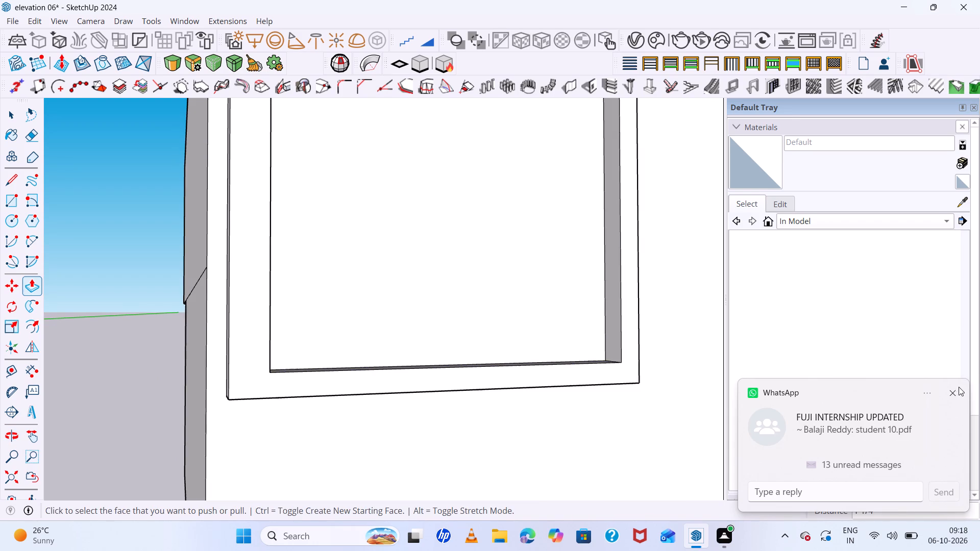
left_click(953, 394)
middle_click_drag(754, 453, 665, 189)
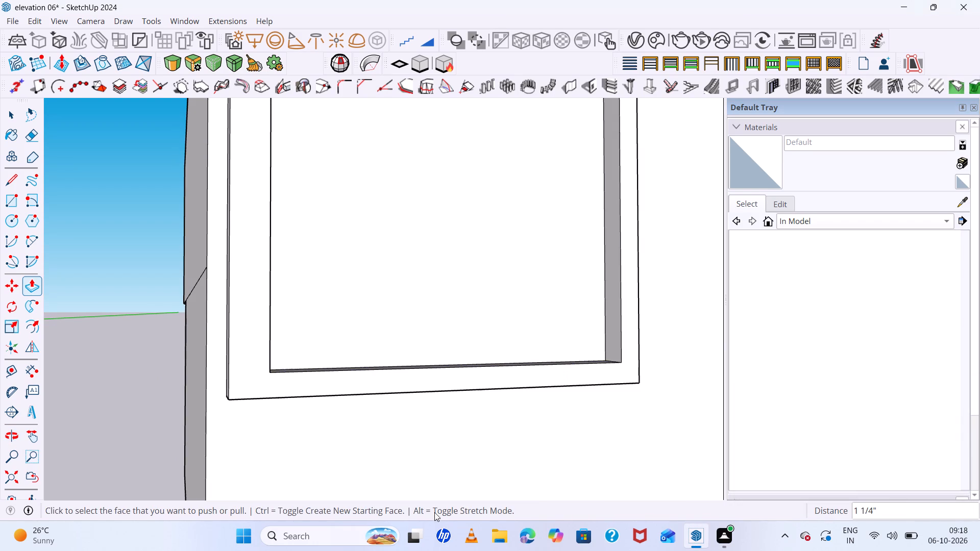
middle_click_drag(434, 512, 416, 342)
middle_click_drag(417, 381, 411, 235)
scroll(411, 236, "up", 1)
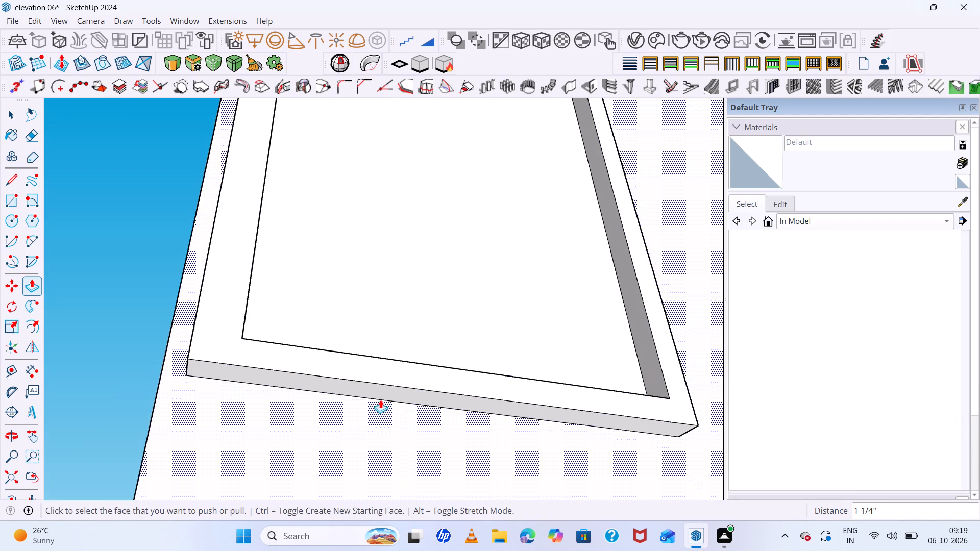
left_click(378, 391)
left_click(377, 415)
Push/Pull the frame's side face nearest the gridded window outward by about 4 1/8".
scroll(358, 342, "down", 10)
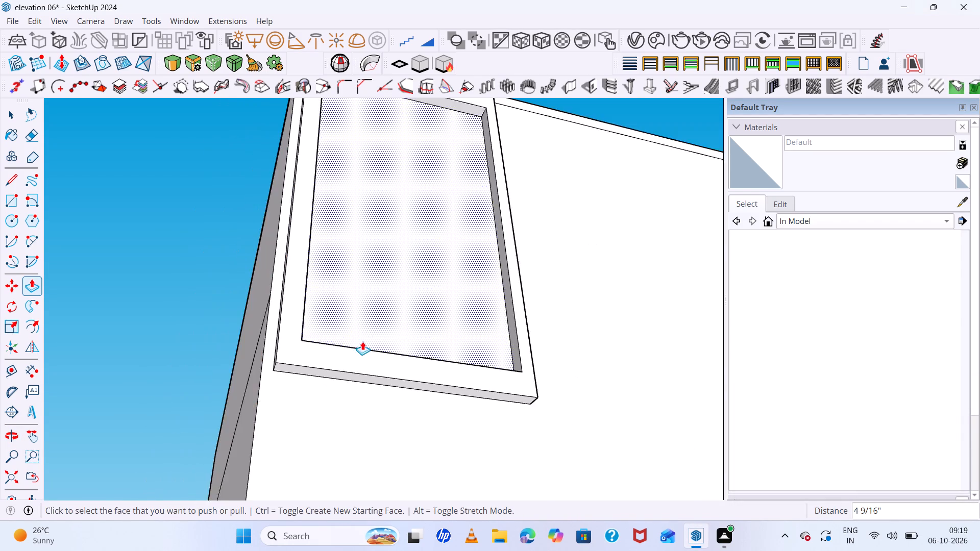
scroll(362, 341, "down", 3)
middle_click_drag(406, 353, 410, 484)
middle_click(410, 484)
scroll(393, 317, "down", 6)
middle_click_drag(457, 341, 309, 410)
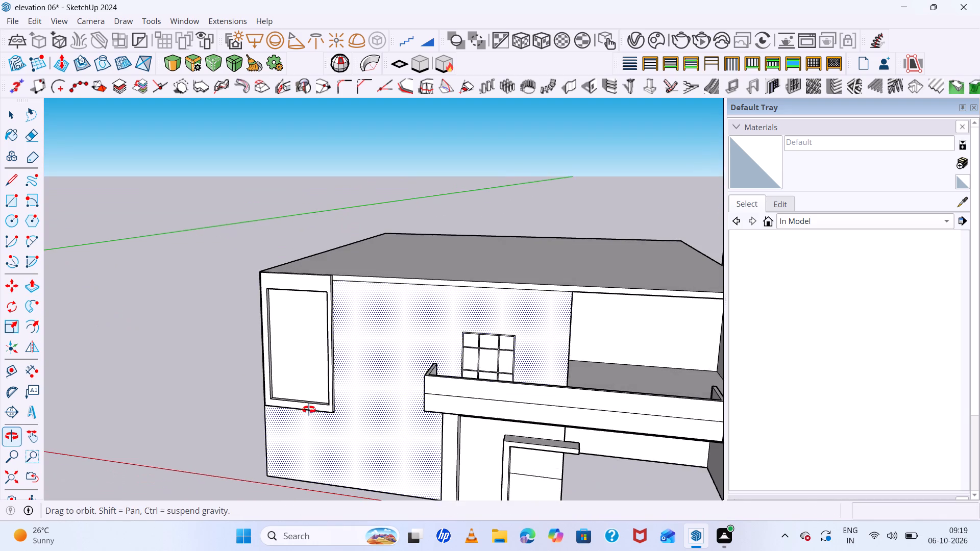
middle_click_drag(309, 410, 310, 404)
scroll(332, 383, "up", 6)
middle_click_drag(363, 388, 322, 404)
scroll(331, 406, "up", 6)
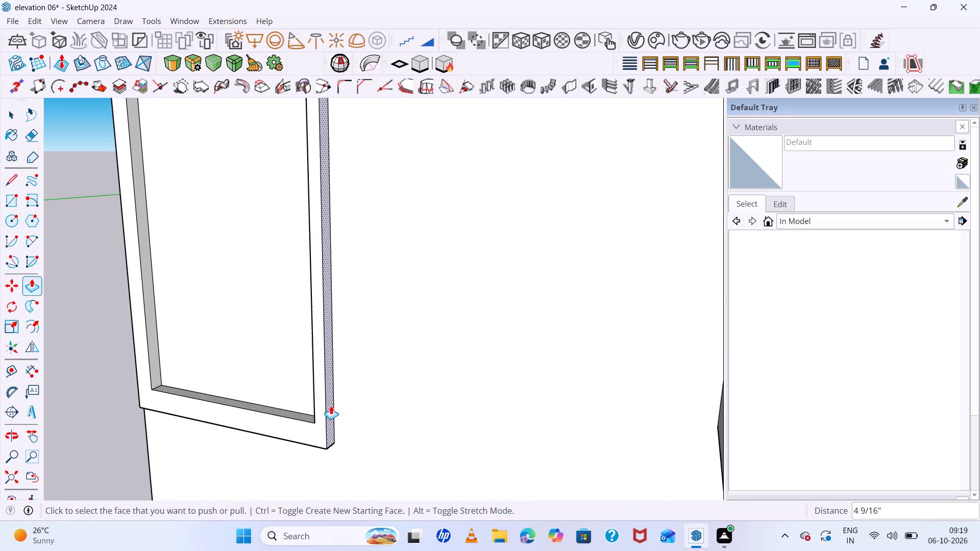
left_click(331, 406)
left_click(340, 407)
scroll(354, 404, "down", 12)
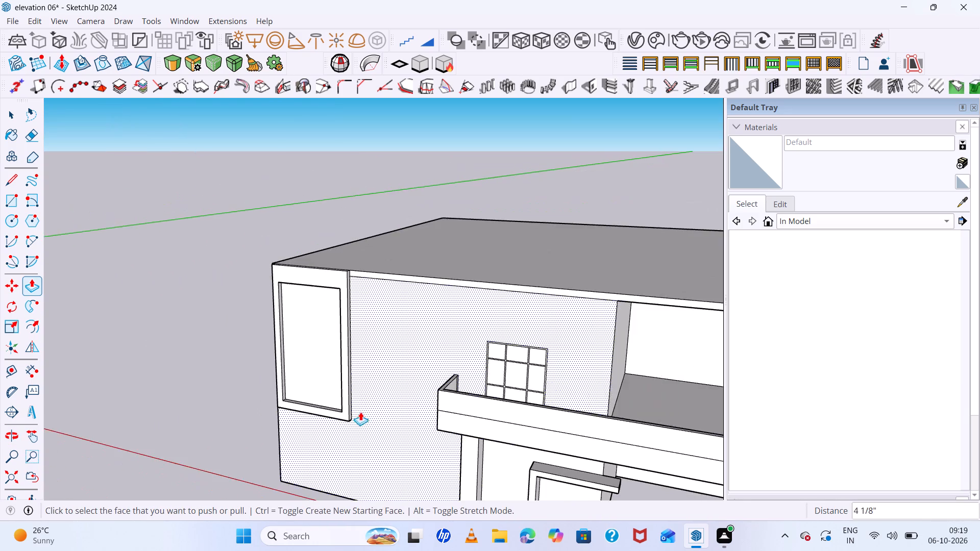
middle_click_drag(372, 416, 485, 382)
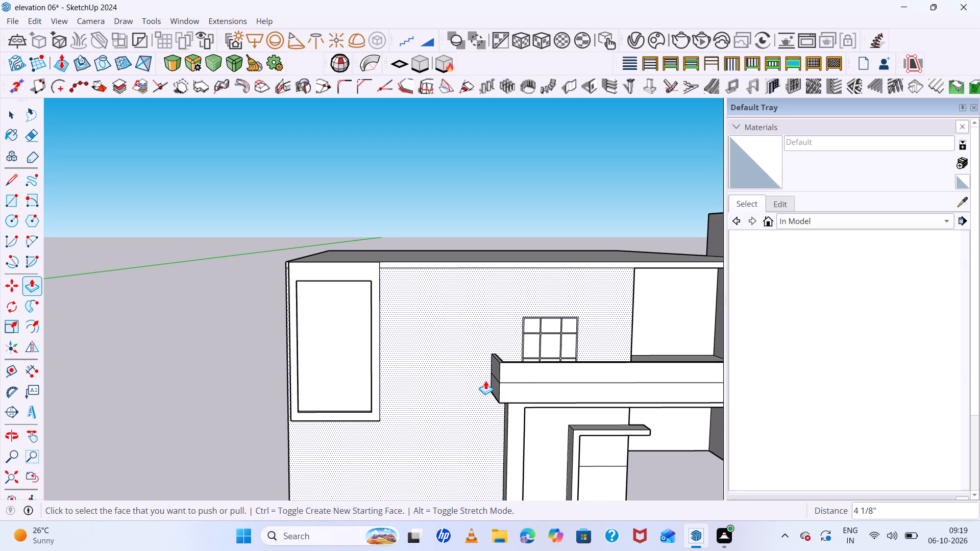
key("space")
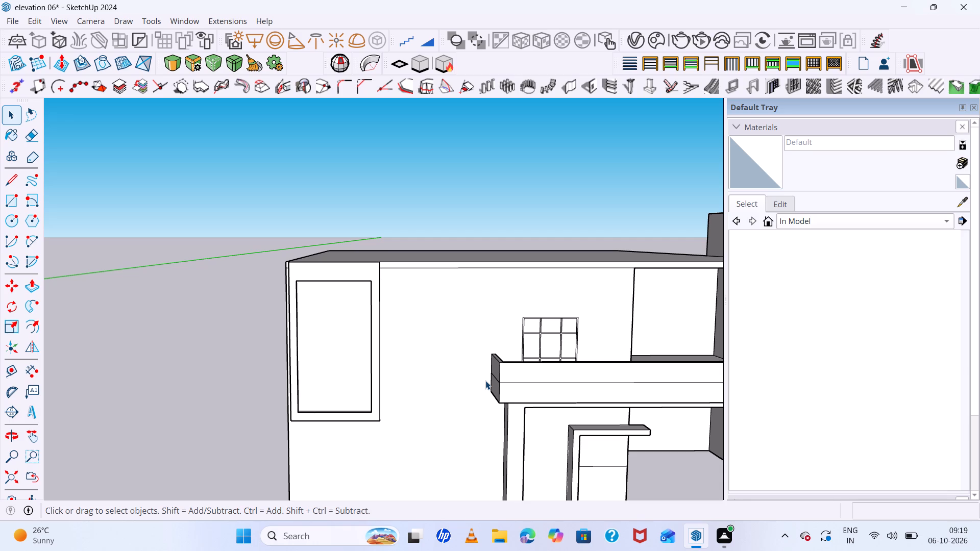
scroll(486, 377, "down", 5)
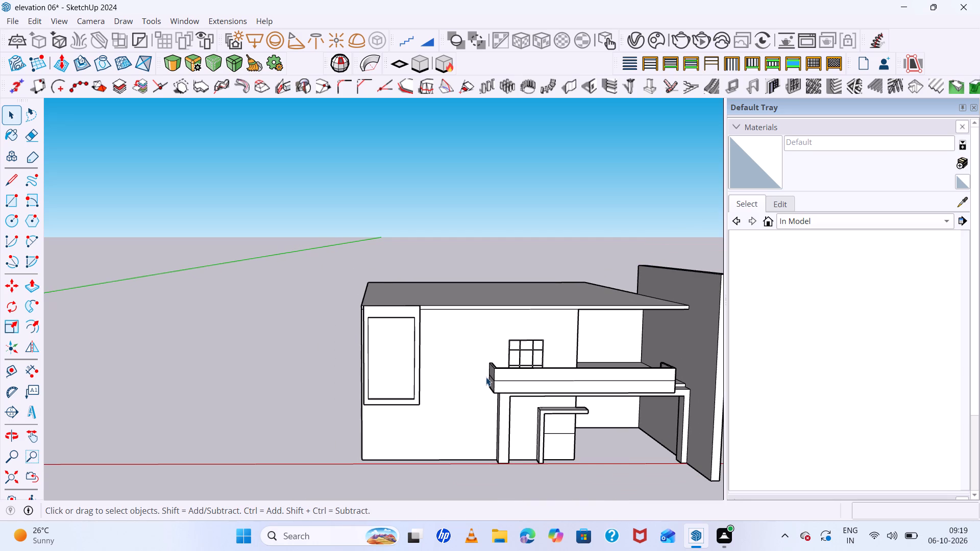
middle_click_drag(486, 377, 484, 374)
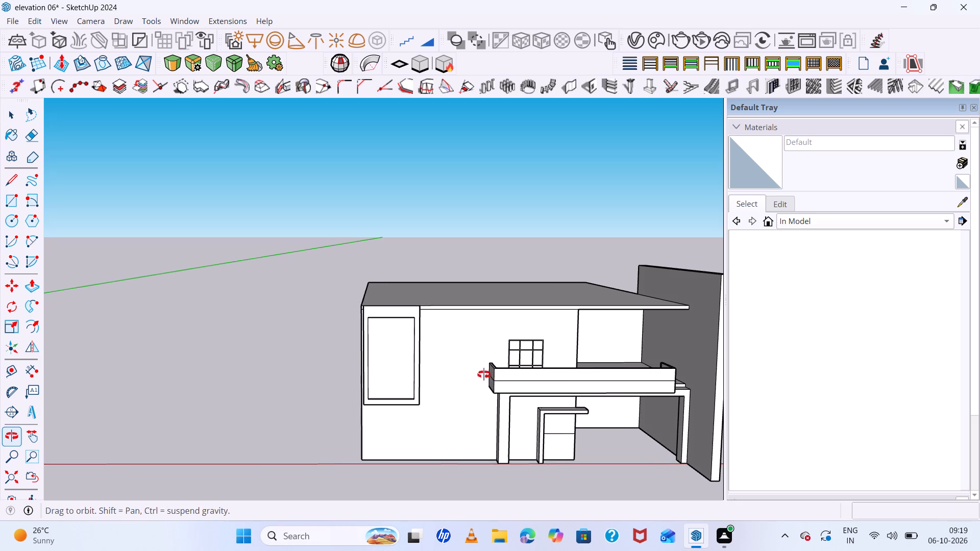
Examine the tall window from the front and at its lower inner corner, checking the side and sill reveal faces.
middle_click_drag(484, 374, 471, 344)
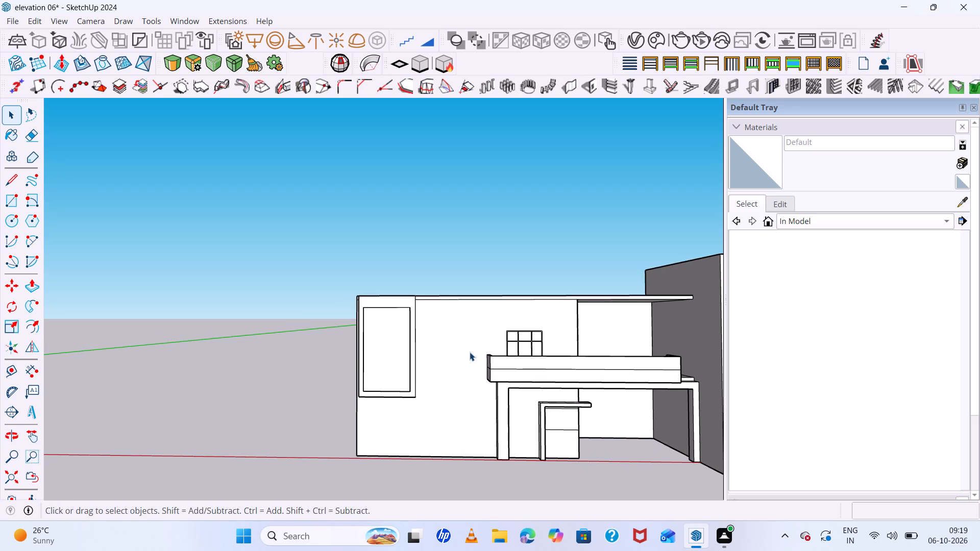
key("Escape")
middle_click_drag(979, 550, 936, 543)
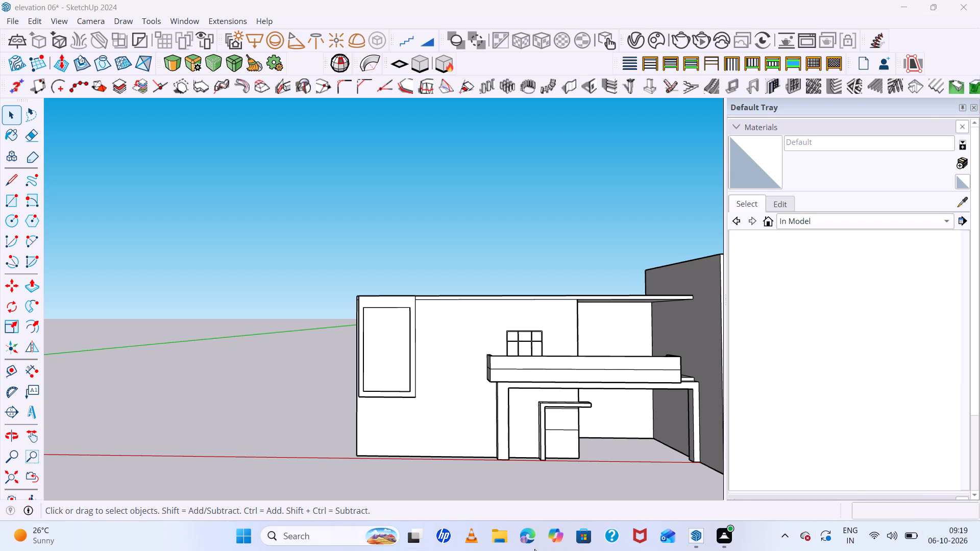
scroll(251, 548, "down", 4)
middle_click_drag(466, 543, 390, 511)
middle_click_drag(481, 403, 339, 405)
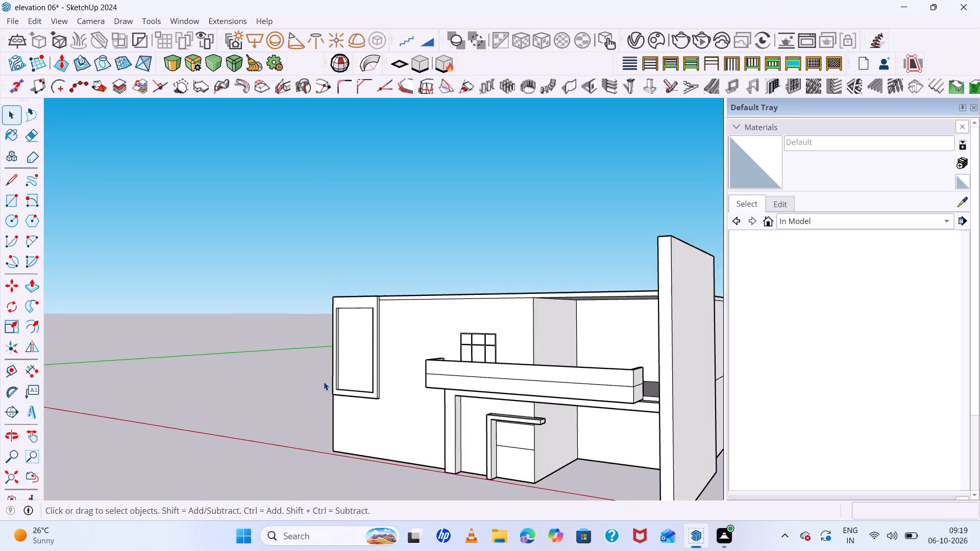
scroll(324, 382, "up", 6)
scroll(372, 388, "up", 5)
middle_click_drag(446, 407, 458, 443)
scroll(382, 430, "up", 7)
left_click(405, 423)
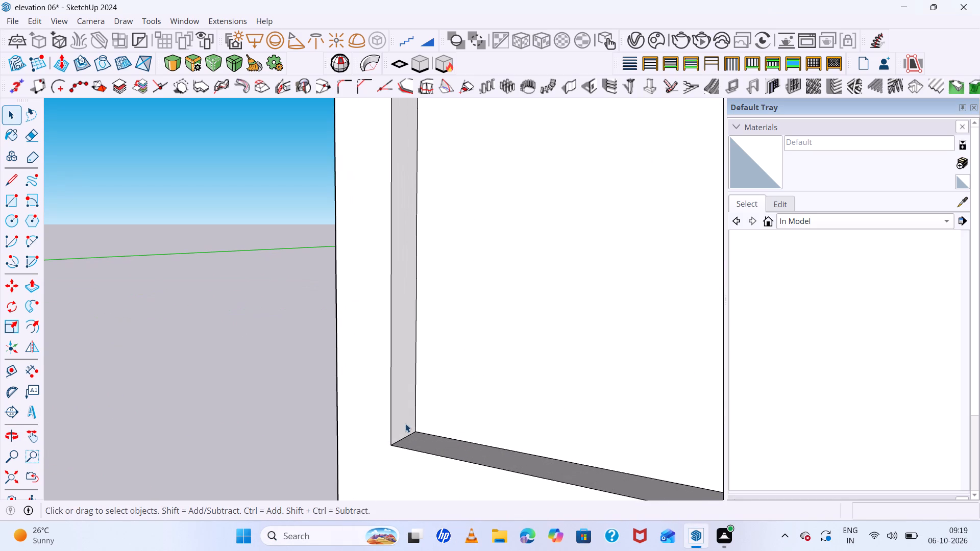
scroll(405, 423, "up", 4)
left_click(417, 440)
left_click(404, 426)
scroll(411, 441, "up", 5)
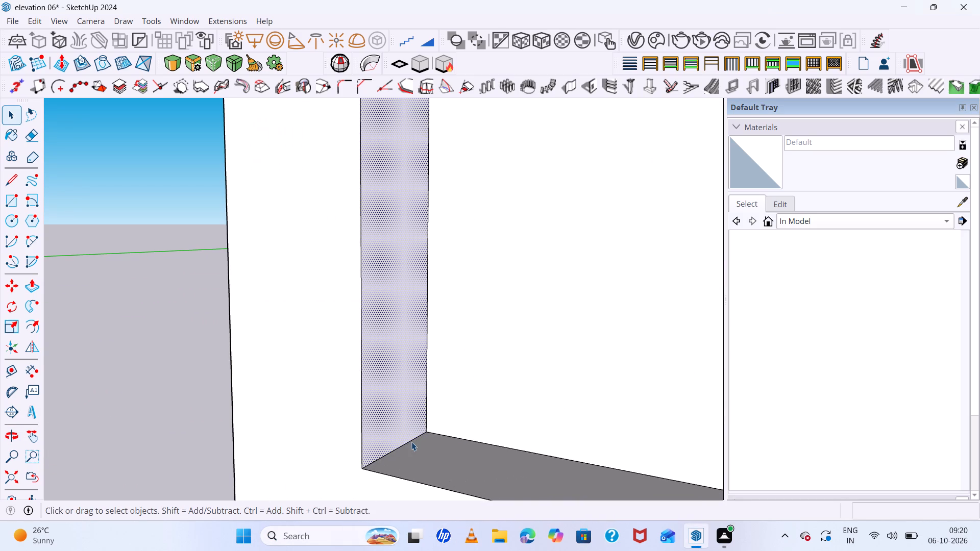
left_click(413, 445)
scroll(416, 447, "up", 6)
key("space")
scroll(427, 427, "down", 10)
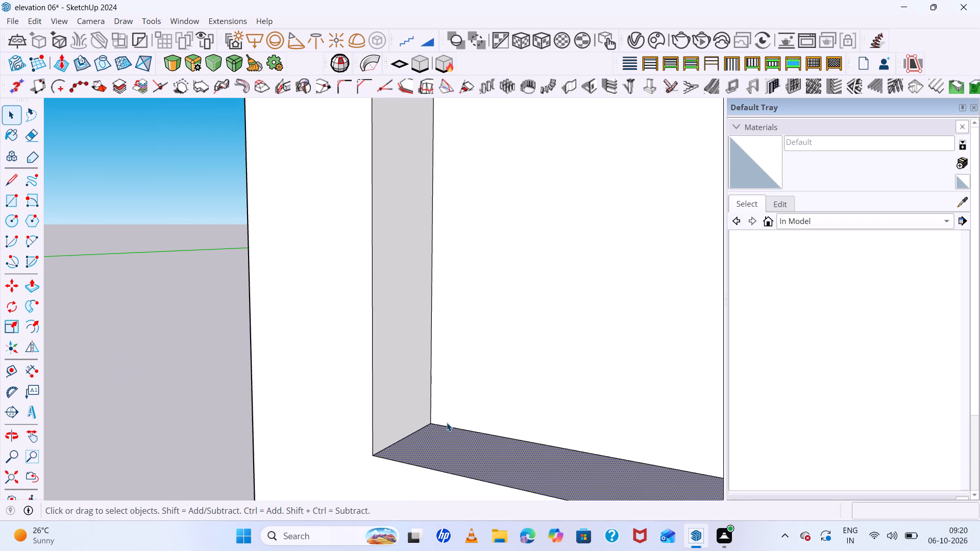
key("space")
scroll(447, 422, "down", 4)
key("space")
left_click(310, 411)
middle_click_drag(427, 454, 457, 455)
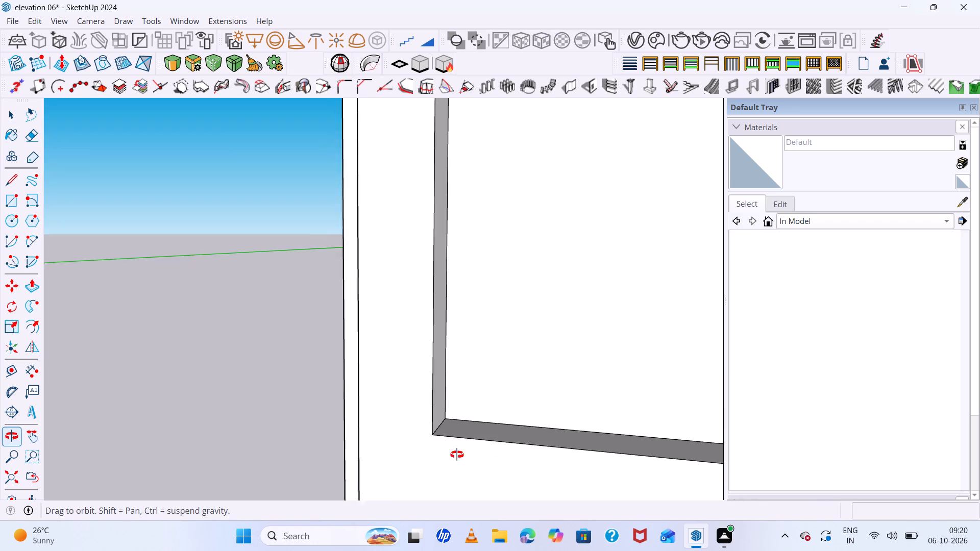
middle_click_drag(457, 455, 452, 455)
scroll(449, 444, "up", 3)
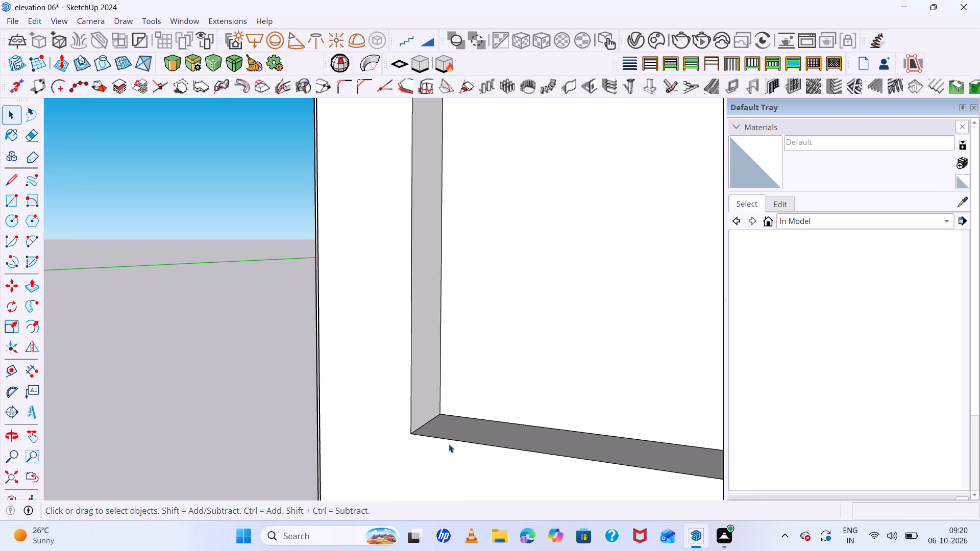
scroll(449, 444, "up", 3)
scroll(449, 444, "down", 5)
middle_click(450, 444)
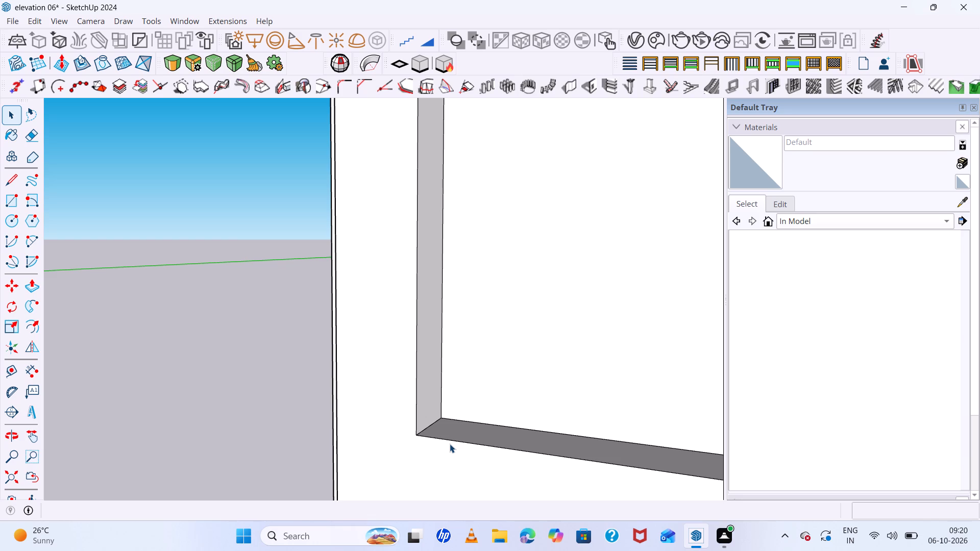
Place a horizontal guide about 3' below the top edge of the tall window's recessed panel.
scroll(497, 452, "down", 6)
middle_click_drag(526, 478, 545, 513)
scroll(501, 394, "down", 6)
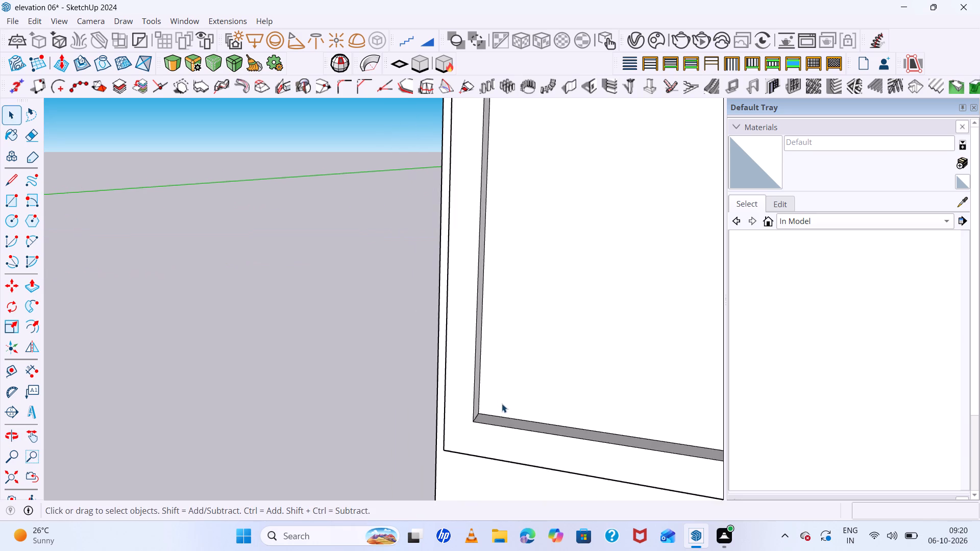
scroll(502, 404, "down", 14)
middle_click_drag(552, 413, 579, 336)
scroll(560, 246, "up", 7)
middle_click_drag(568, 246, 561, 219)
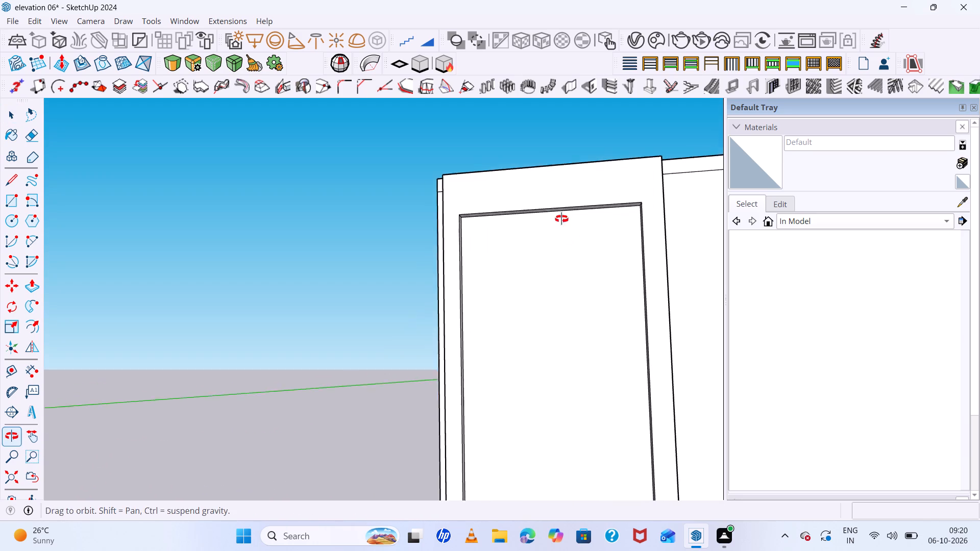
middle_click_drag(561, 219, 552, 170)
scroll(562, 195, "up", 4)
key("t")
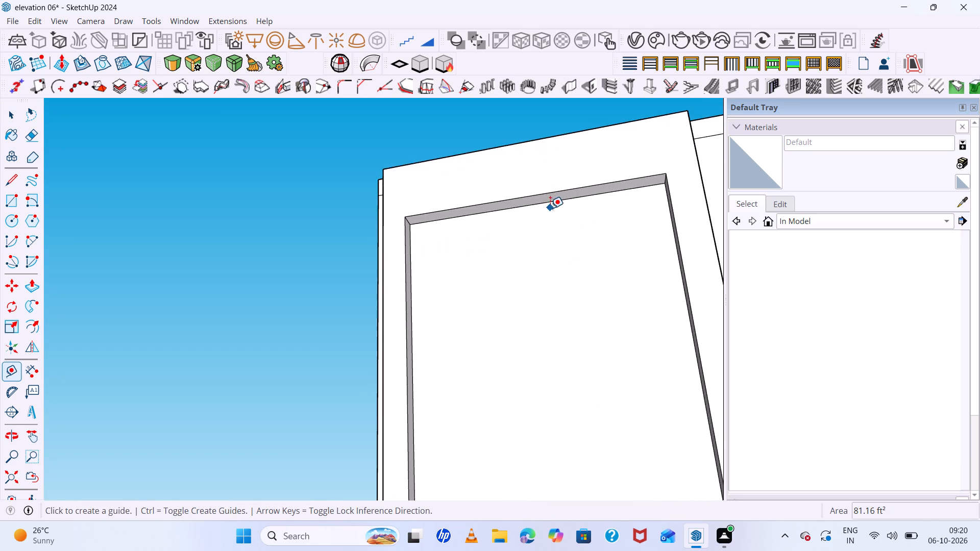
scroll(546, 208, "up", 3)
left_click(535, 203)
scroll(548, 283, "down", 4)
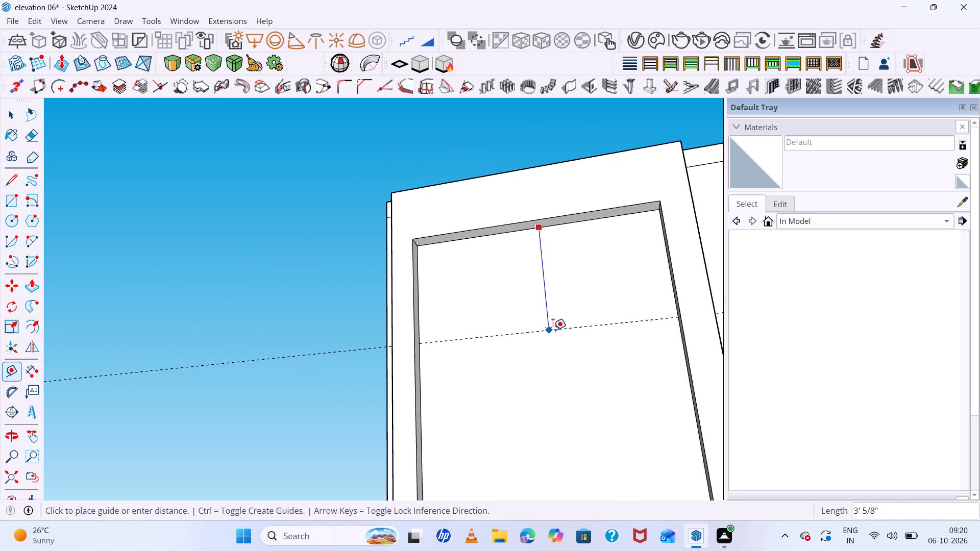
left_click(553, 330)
Place a horizontal guide about 4' 5 11/16" below the roof slab's lower edge, level with the gridded window's top.
scroll(492, 243, "down", 7)
middle_click_drag(553, 341, 603, 445)
scroll(485, 288, "down", 5)
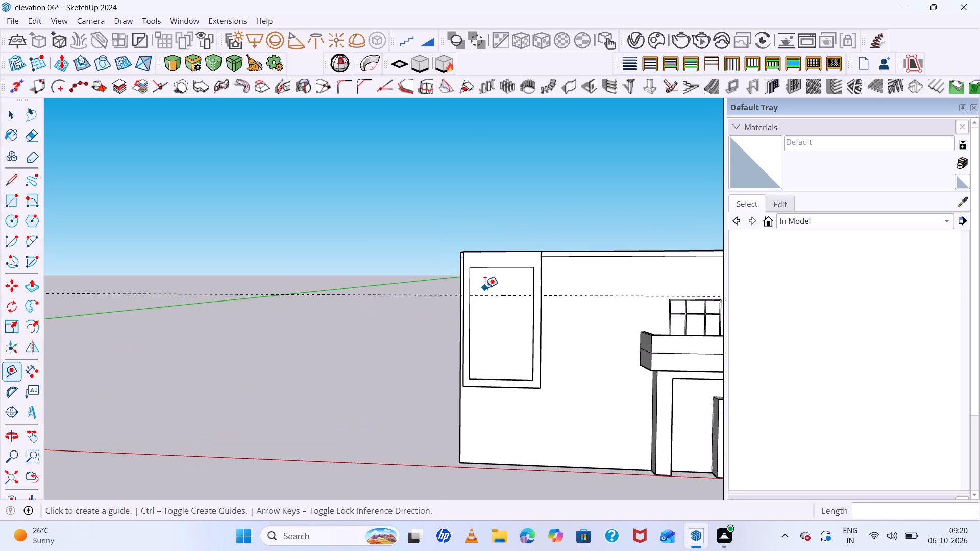
scroll(485, 288, "down", 4)
scroll(552, 287, "up", 5)
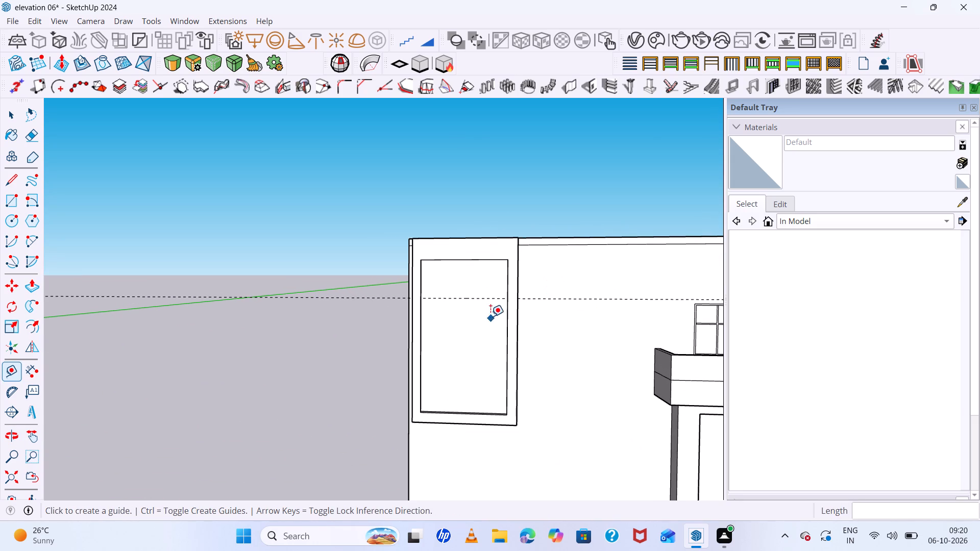
scroll(717, 290, "up", 4)
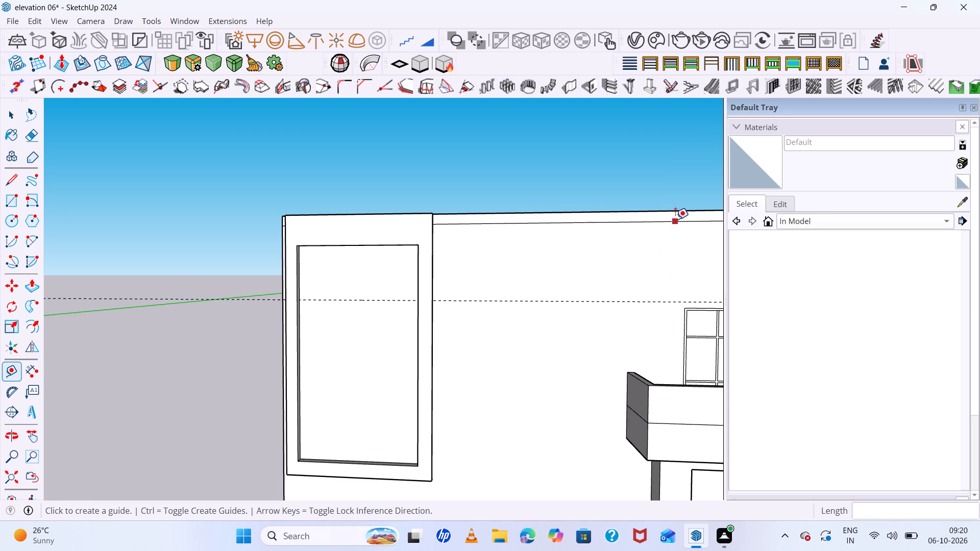
left_click(676, 219)
scroll(703, 295, "up", 5)
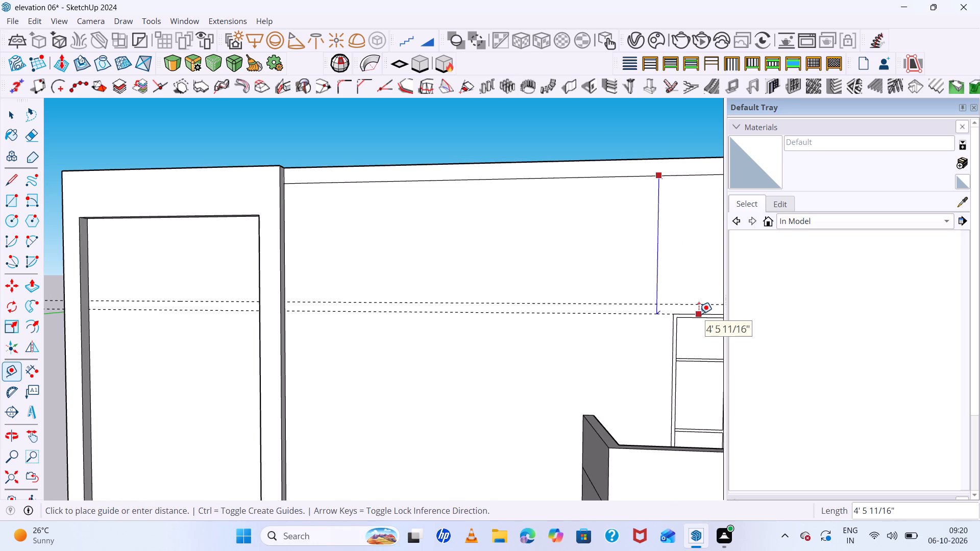
left_click(699, 314)
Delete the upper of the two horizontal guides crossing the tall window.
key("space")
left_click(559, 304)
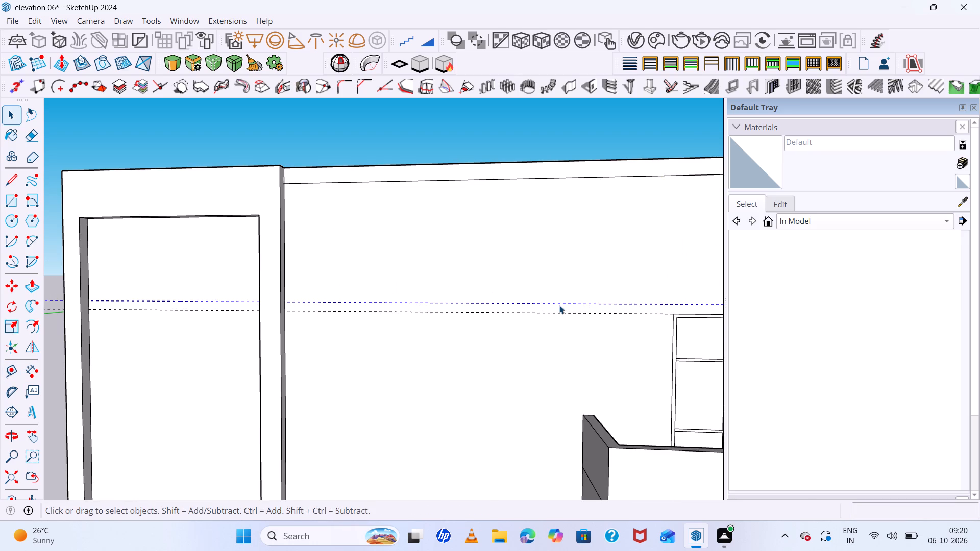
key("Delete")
Draw a rectangle about 8' 8 9/16" by 1' 4 3/8" on the tall window's panel, from the guide at the corner-side reveal down to the sill.
scroll(536, 254, "down", 7)
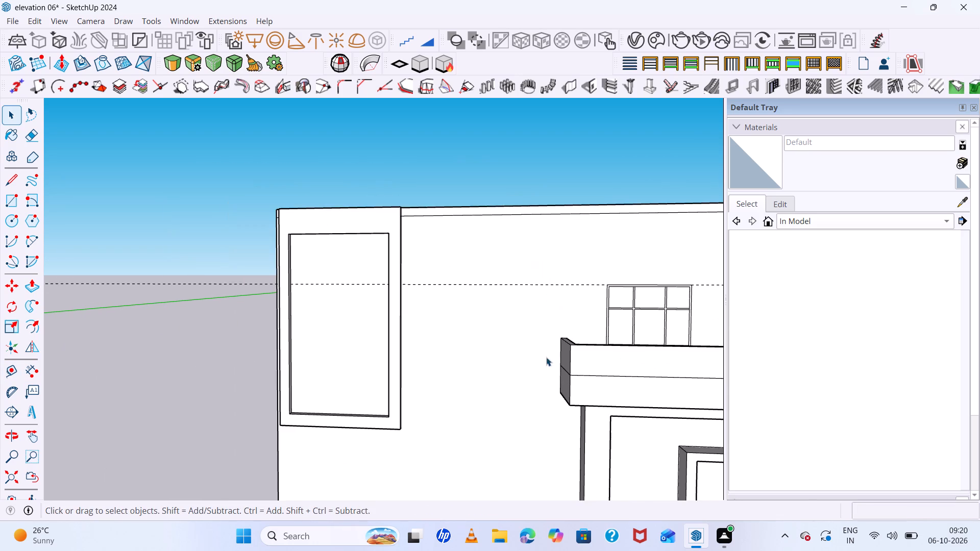
middle_click_drag(547, 359, 557, 357)
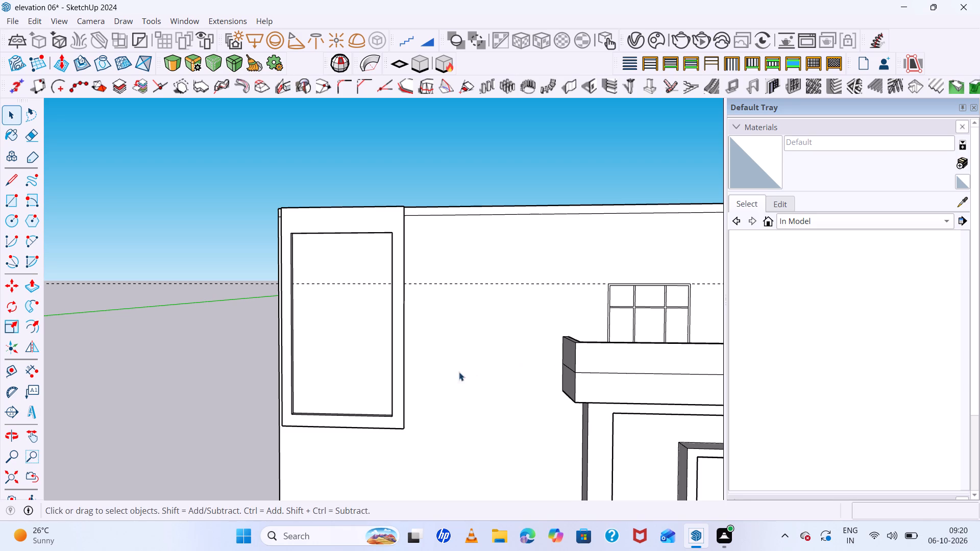
middle_click_drag(273, 312, 177, 253)
scroll(263, 285, "up", 7)
scroll(377, 300, "down", 7)
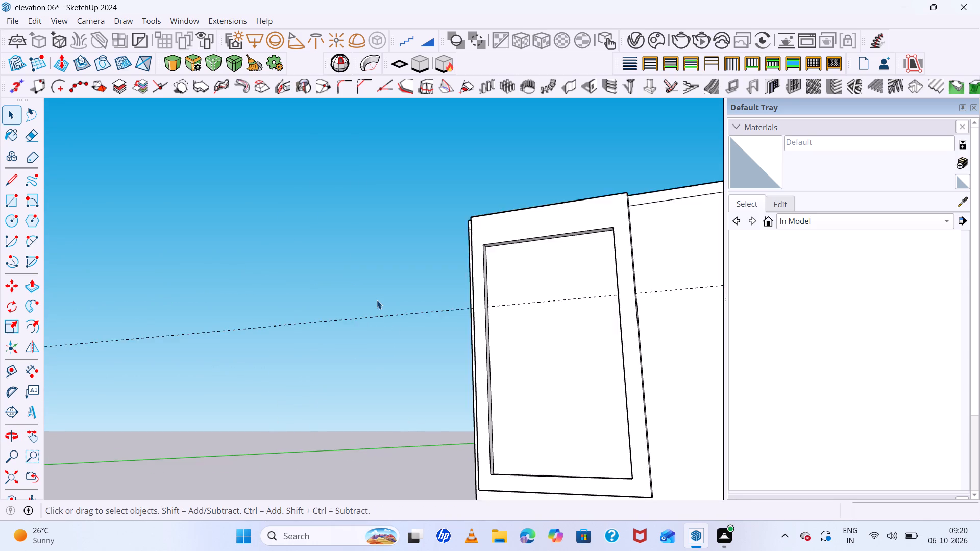
scroll(377, 300, "down", 6)
middle_click_drag(467, 331, 487, 348)
scroll(444, 323, "up", 7)
middle_click_drag(496, 350, 527, 370)
scroll(415, 292, "up", 3)
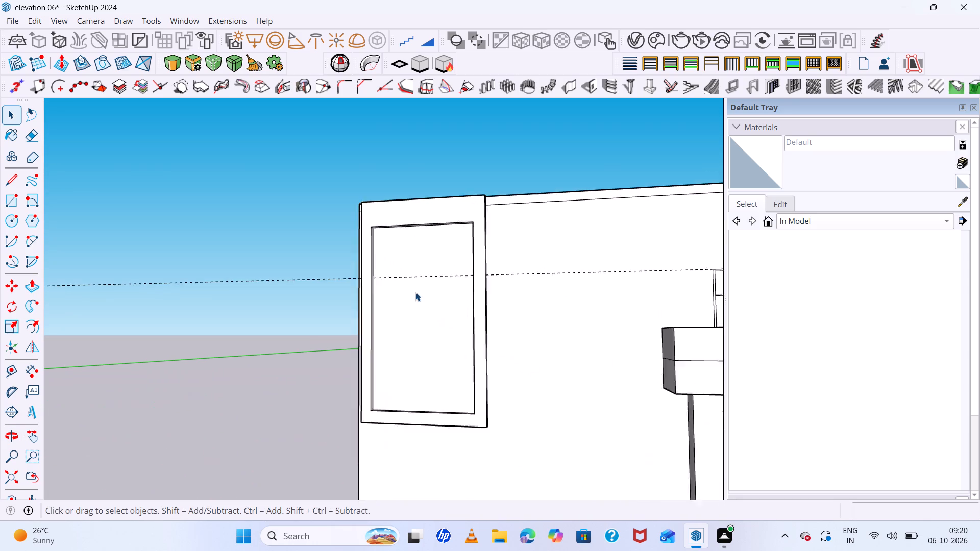
scroll(415, 292, "up", 3)
key("r")
scroll(352, 270, "up", 3)
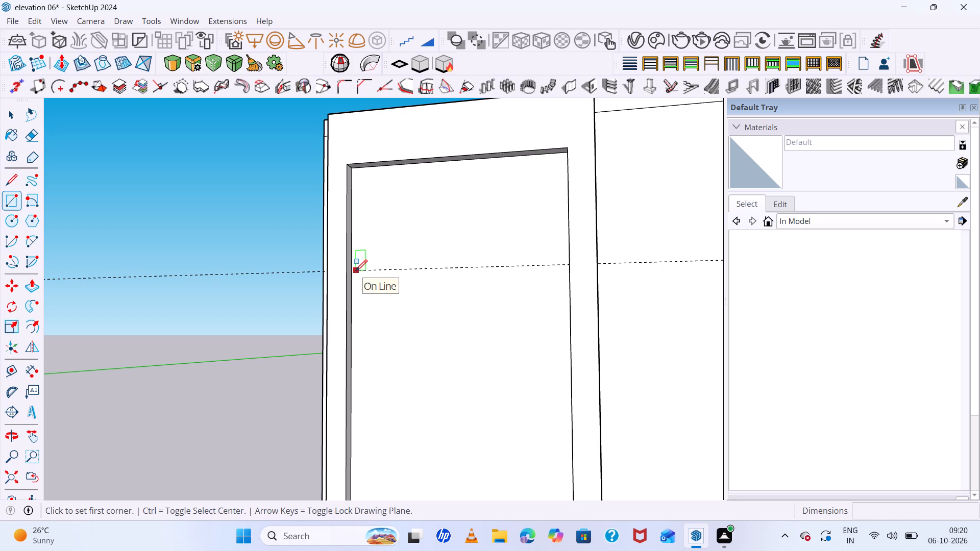
scroll(351, 269, "up", 6)
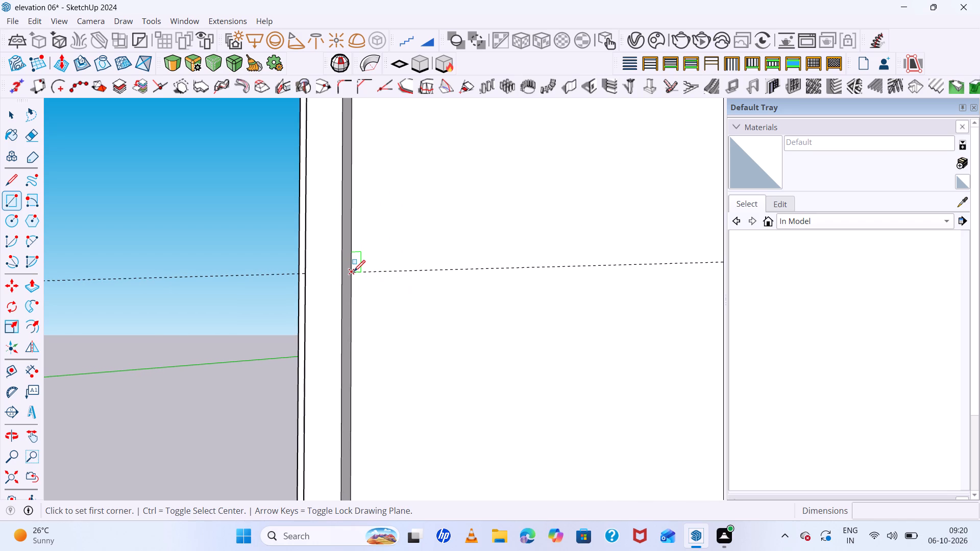
left_click(354, 271)
scroll(478, 305, "down", 5)
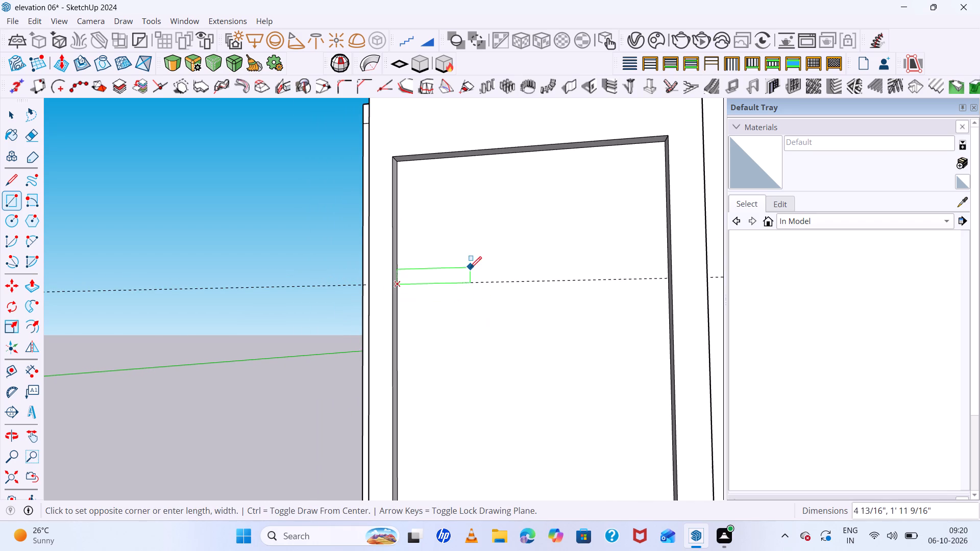
scroll(476, 295, "down", 6)
scroll(469, 396, "up", 5)
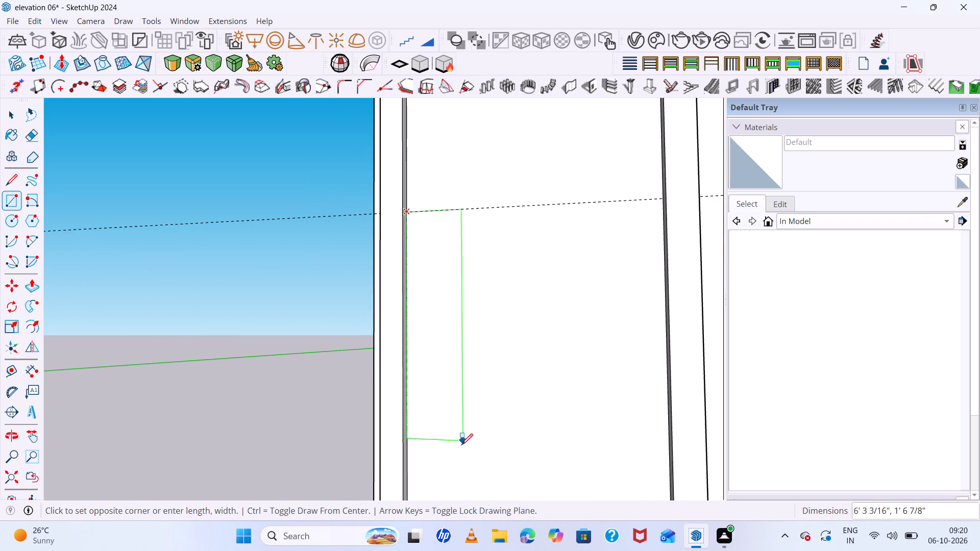
scroll(433, 350, "down", 6)
scroll(446, 416, "up", 6)
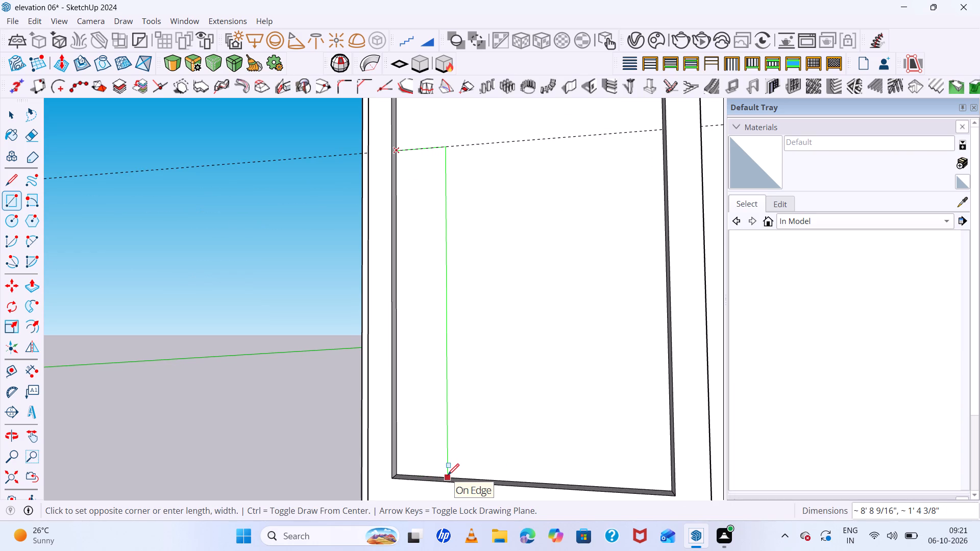
left_click(448, 475)
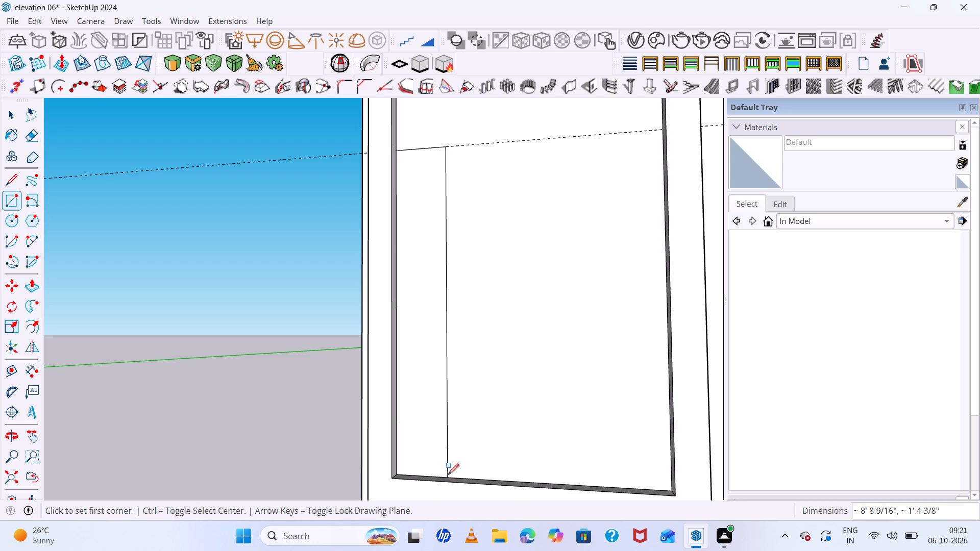
key("space")
Push/Pull the narrow rectangle on the tall window's panel outward by about 2 15/16".
left_click(411, 386)
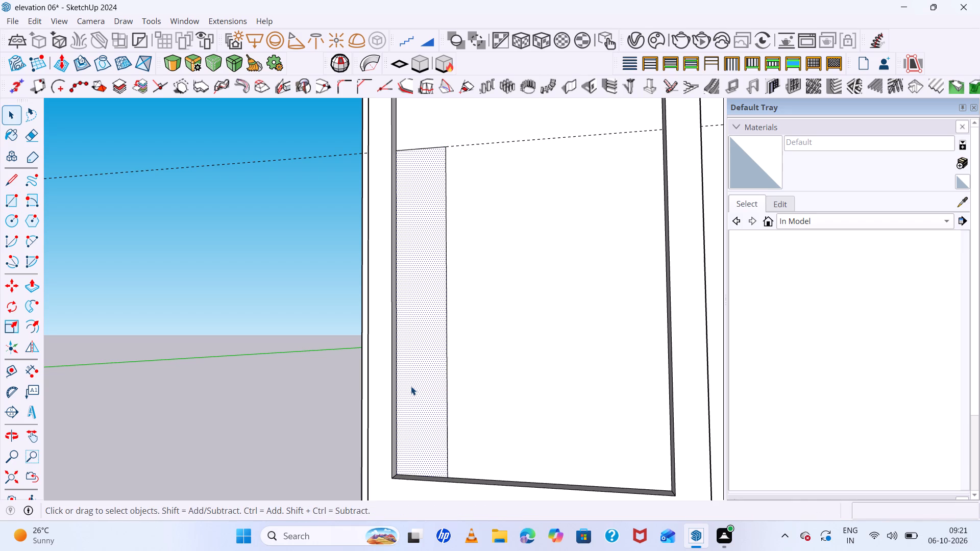
key("p")
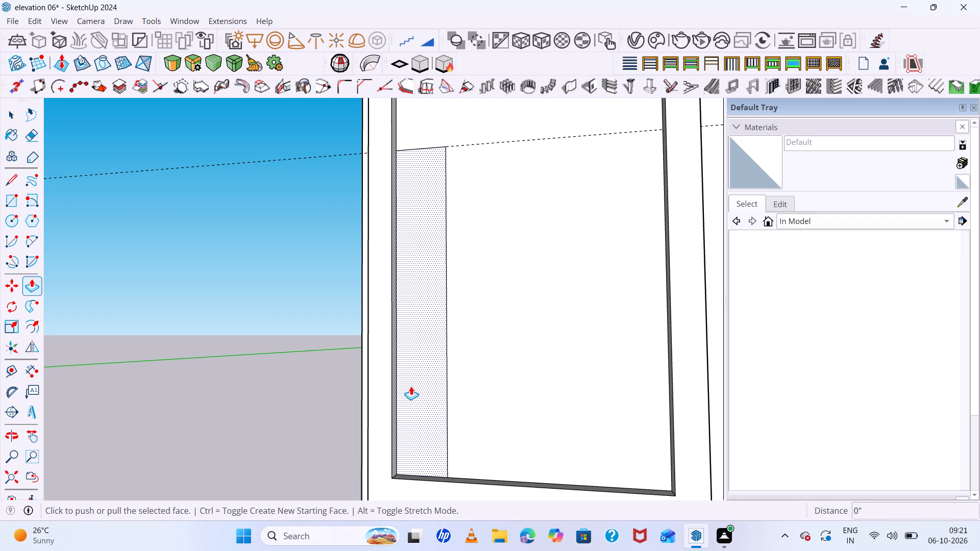
left_click(411, 386)
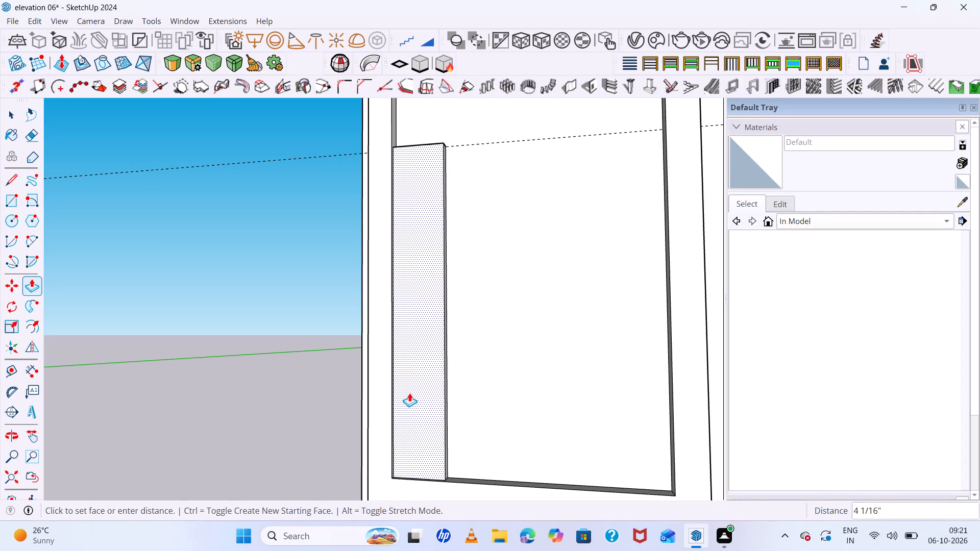
left_click(410, 391)
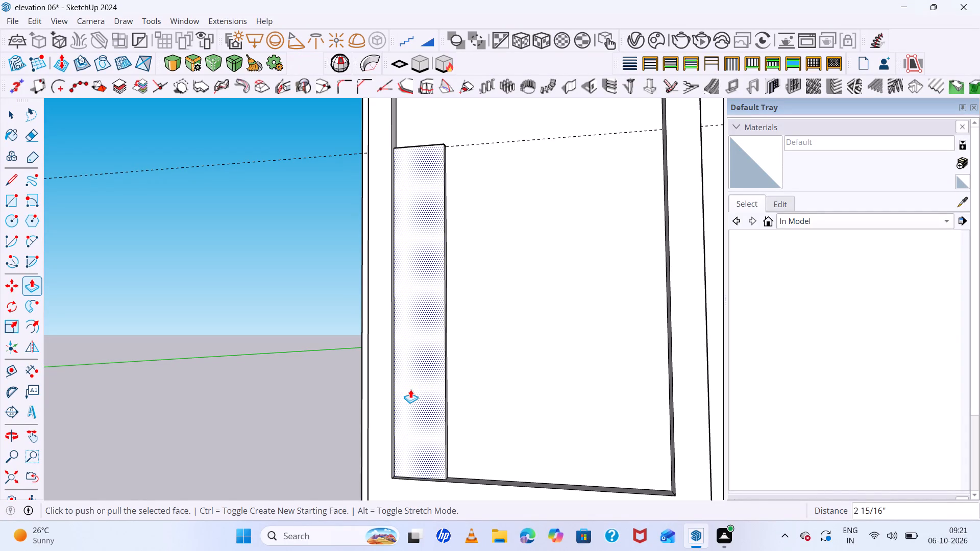
key("space")
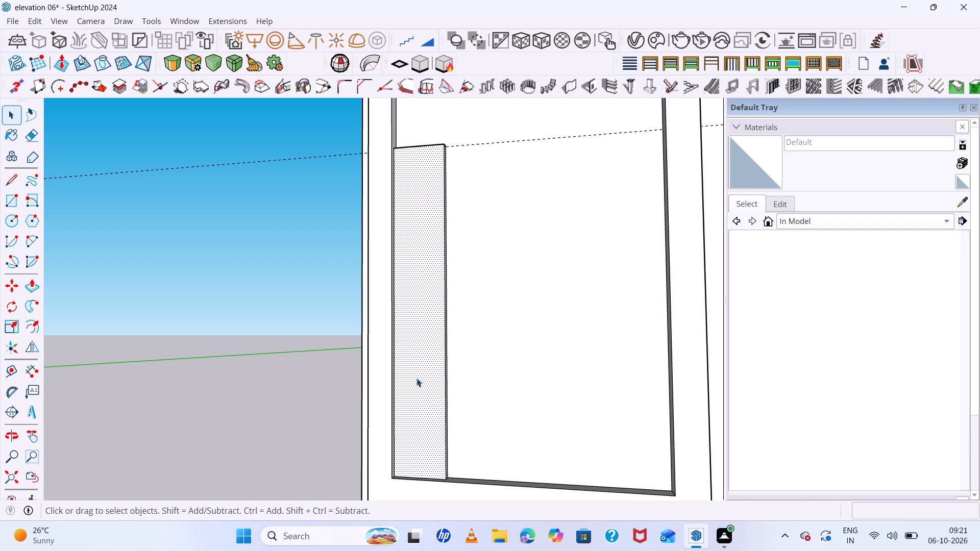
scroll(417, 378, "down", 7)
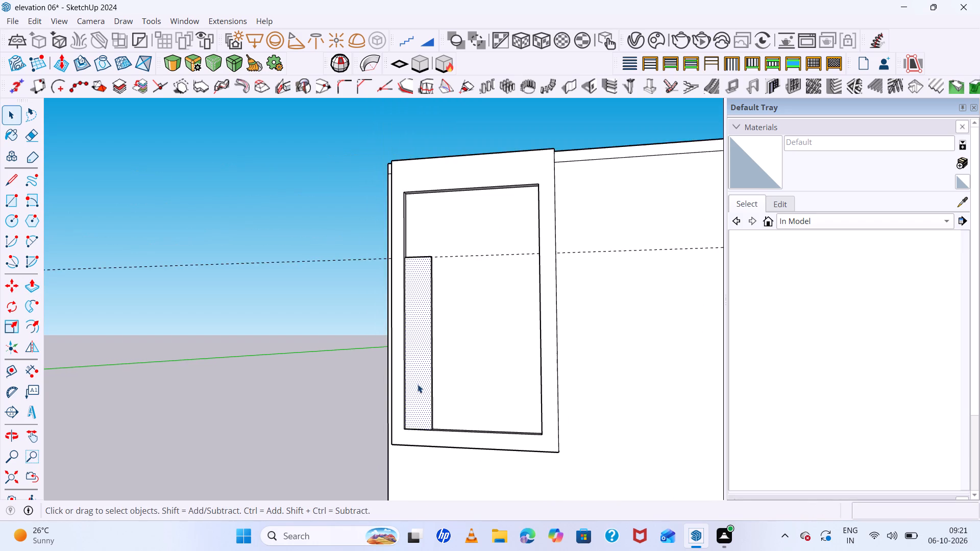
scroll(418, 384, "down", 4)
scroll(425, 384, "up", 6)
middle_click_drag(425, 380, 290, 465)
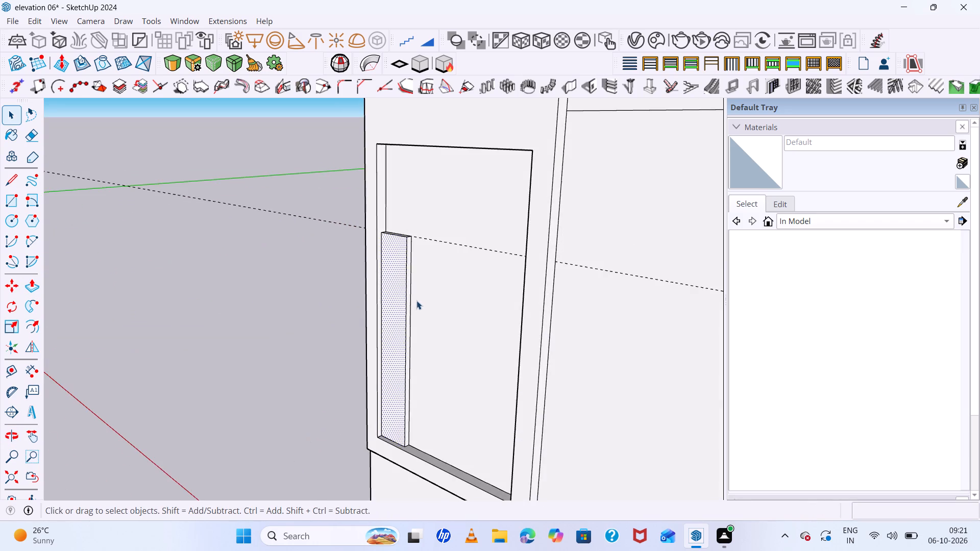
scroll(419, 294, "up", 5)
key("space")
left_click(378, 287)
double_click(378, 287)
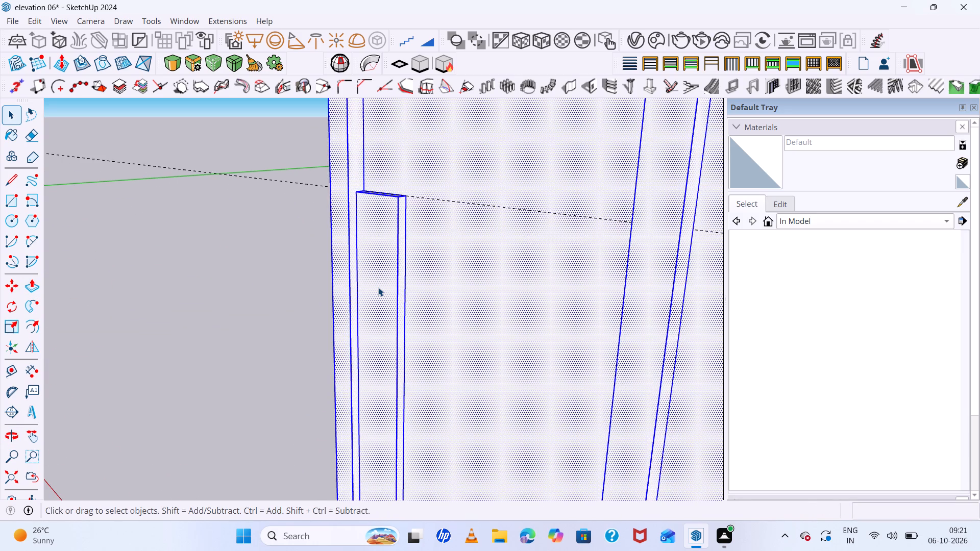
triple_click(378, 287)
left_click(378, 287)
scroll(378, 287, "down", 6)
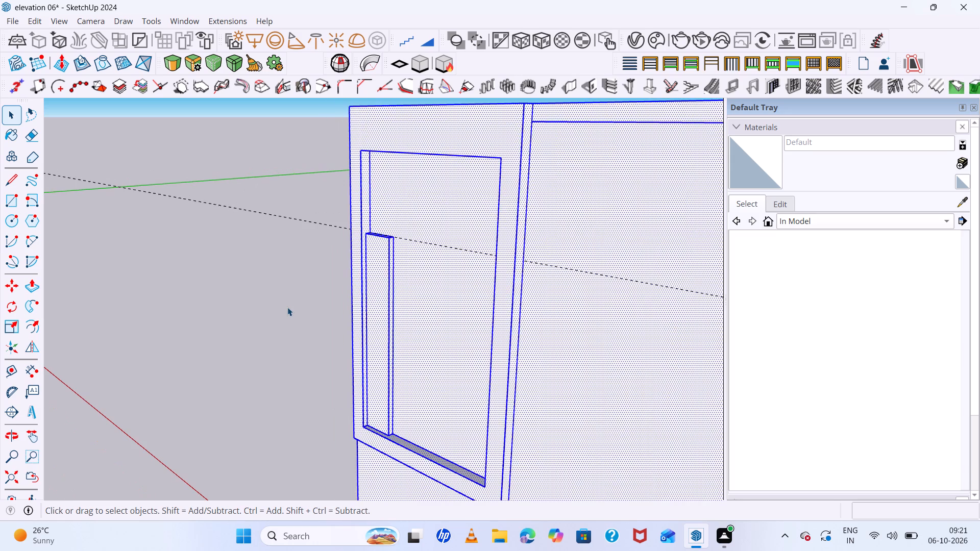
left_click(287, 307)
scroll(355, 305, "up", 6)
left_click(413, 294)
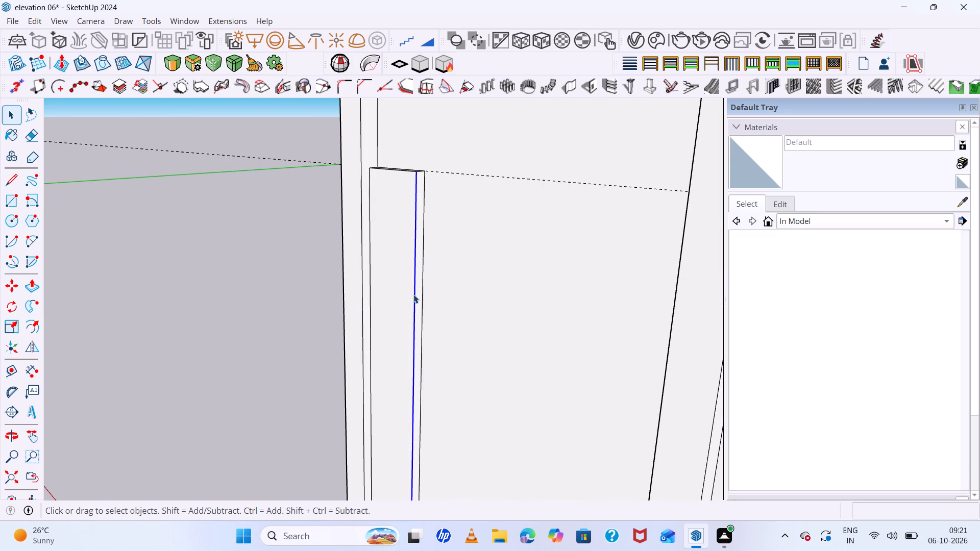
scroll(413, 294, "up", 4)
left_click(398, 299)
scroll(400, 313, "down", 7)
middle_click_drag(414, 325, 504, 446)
Copy the raised strip's top face about 5' 4 3/8" along the red axis to the tall window's opposite reveal.
scroll(429, 298, "up", 3)
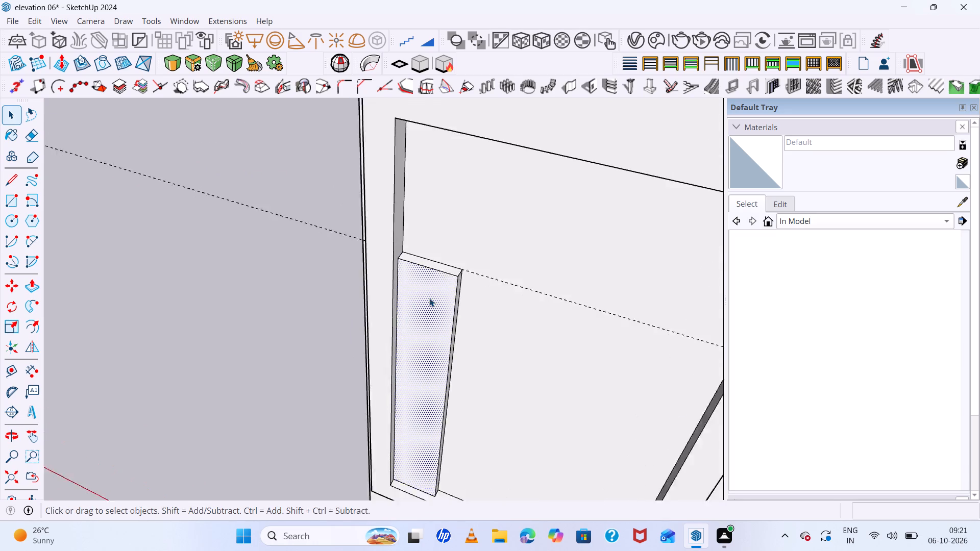
scroll(429, 298, "up", 3)
middle_click_drag(439, 279, 462, 350)
scroll(468, 315, "up", 5)
key("space")
double_click(468, 310)
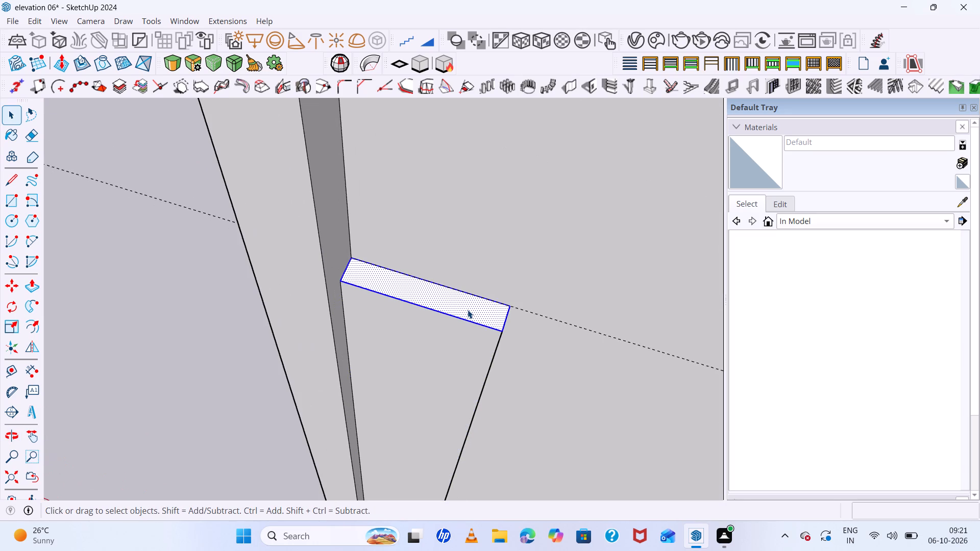
key("m")
scroll(511, 299, "up", 5)
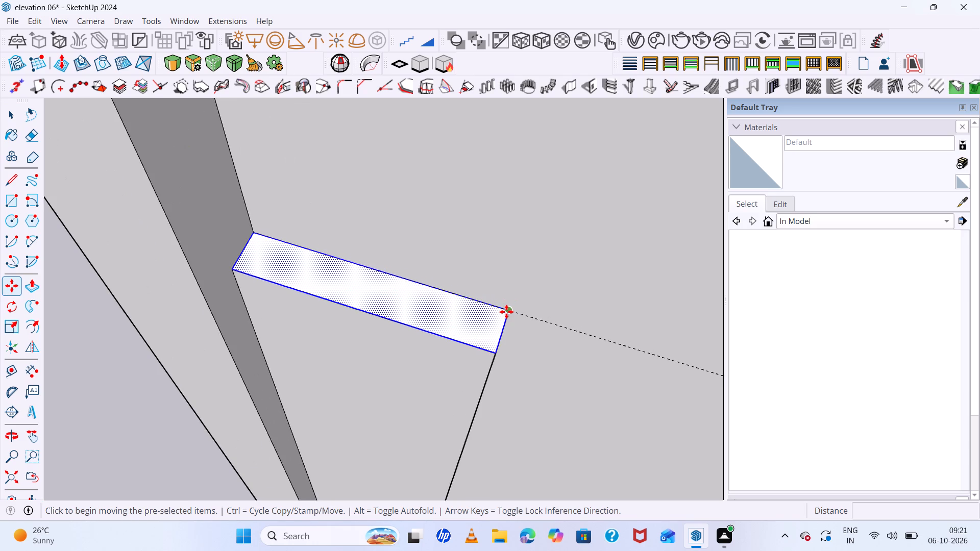
left_click(507, 310)
scroll(617, 329, "down", 12)
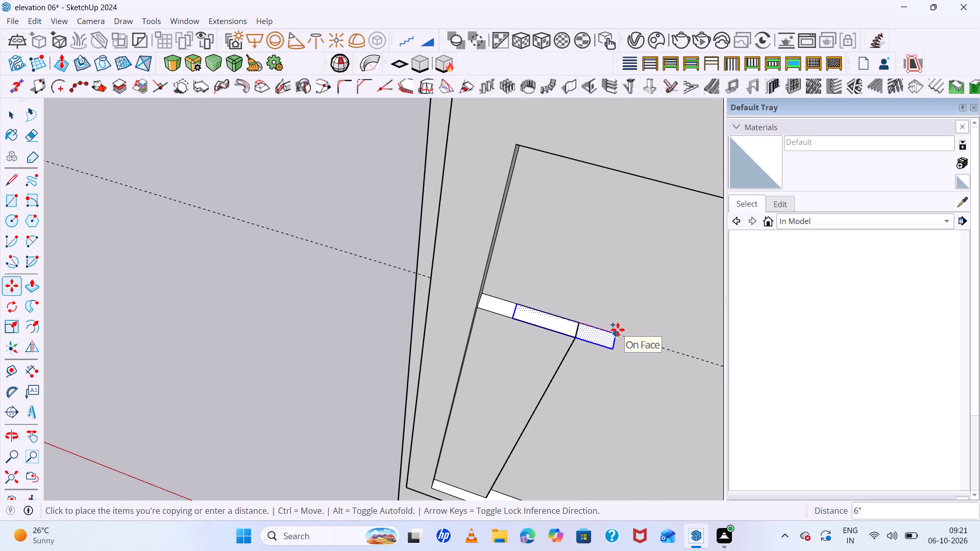
key("Right")
scroll(685, 337, "up", 1)
scroll(579, 313, "down", 10)
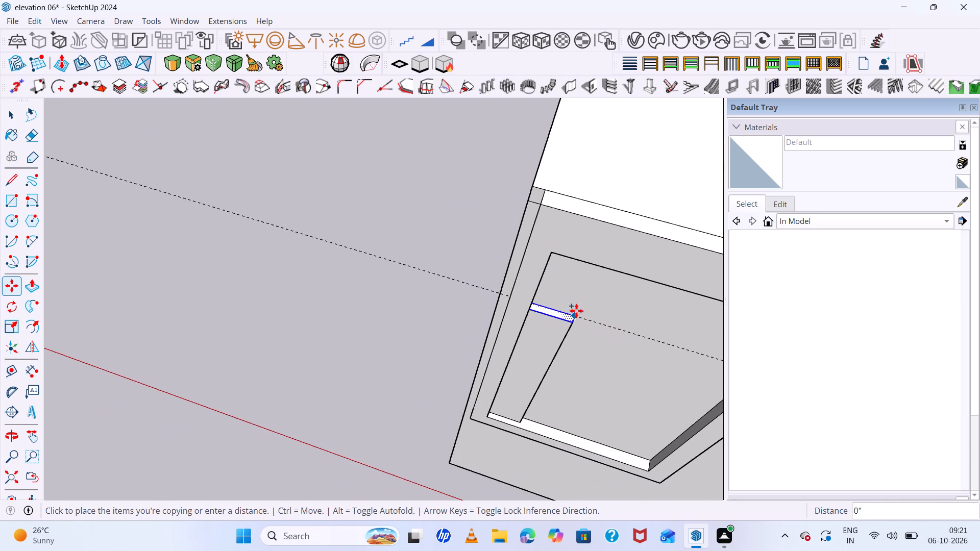
scroll(595, 315, "down", 10)
scroll(655, 330, "up", 9)
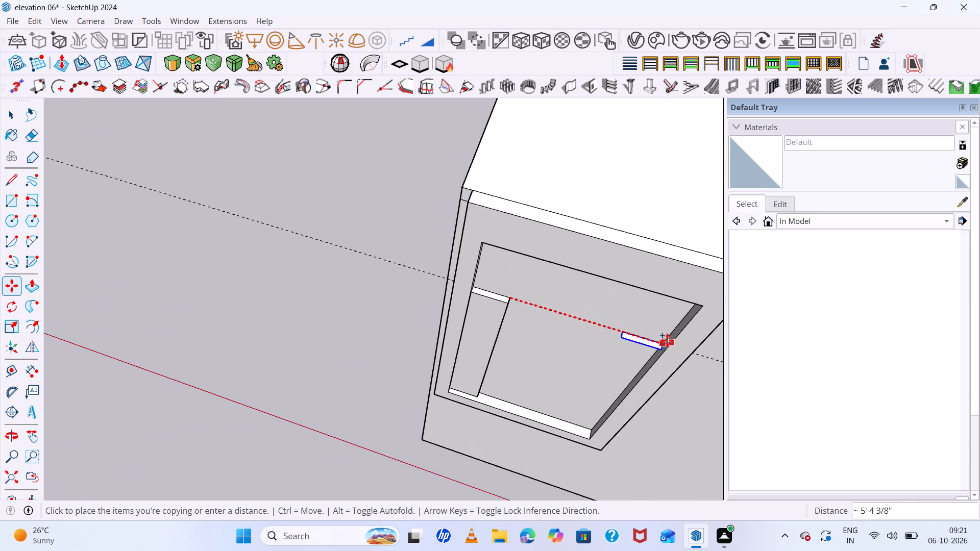
scroll(667, 340, "up", 17)
left_click(646, 353)
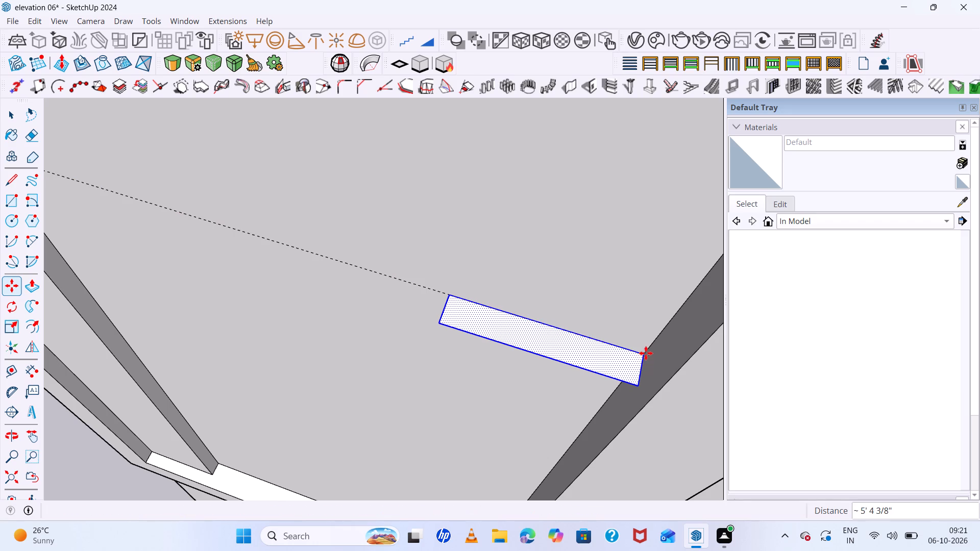
key("space")
Push/Pull the copied face down about 8' 8 9/16" to the sill to form the second raised strip.
key("p")
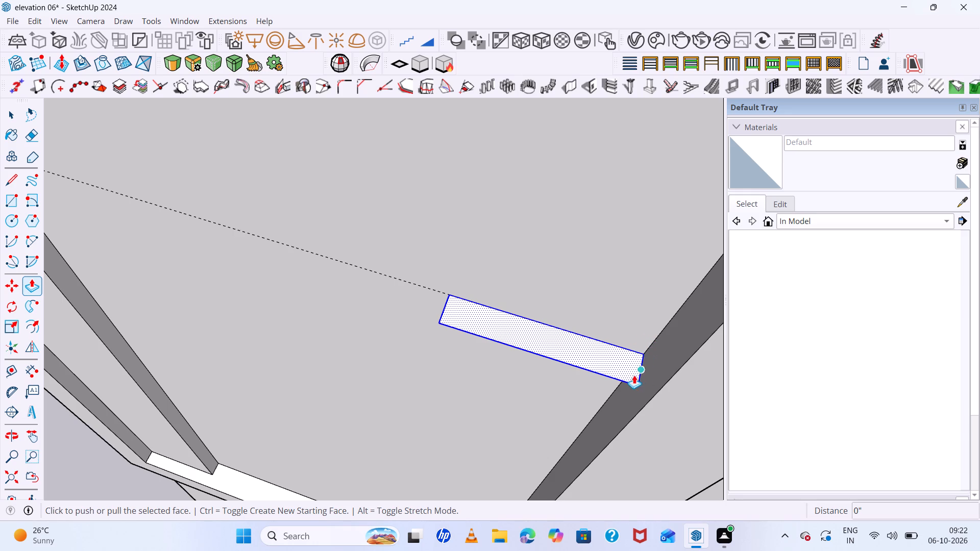
key("p")
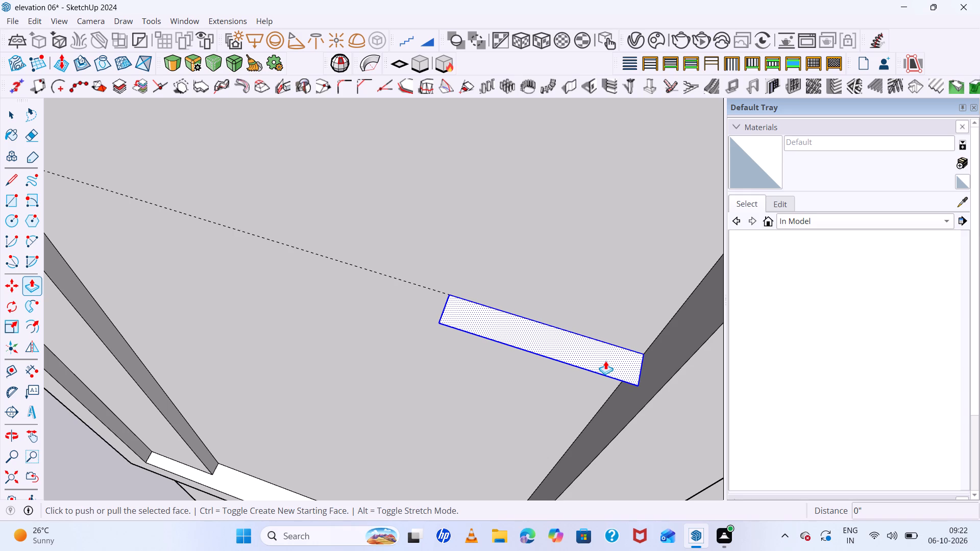
double_click(605, 361)
key("ctrl+z")
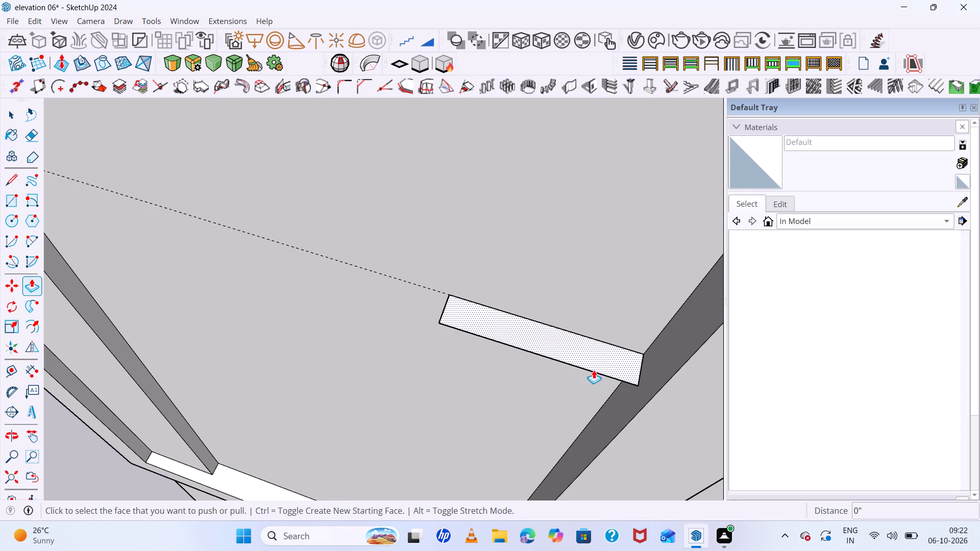
left_click(592, 365)
scroll(586, 395, "down", 11)
middle_click_drag(586, 397, 641, 207)
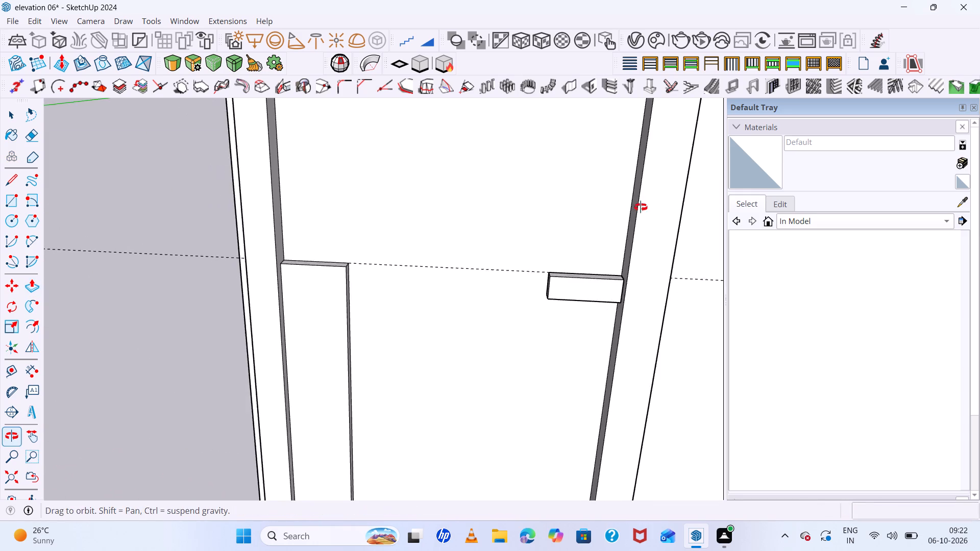
middle_click_drag(641, 207, 642, 200)
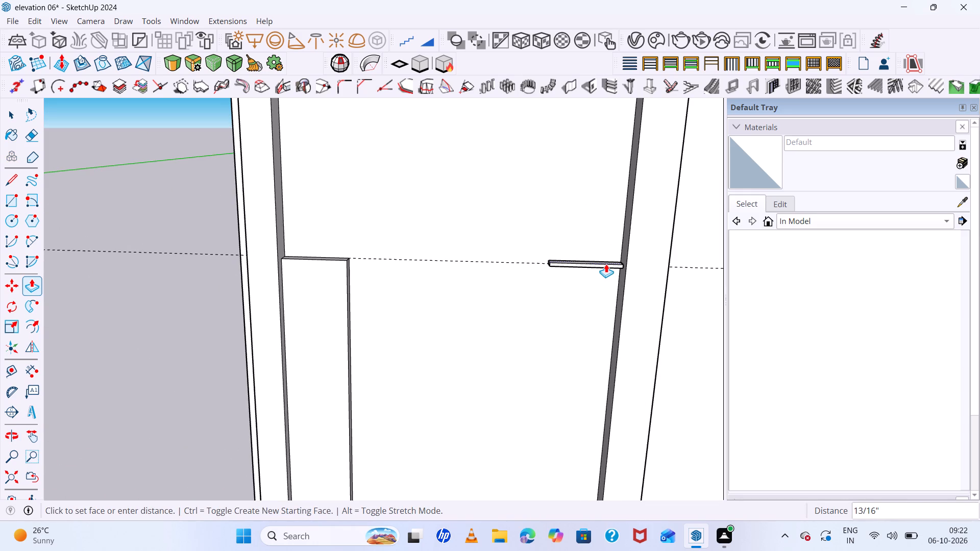
scroll(606, 264, "down", 6)
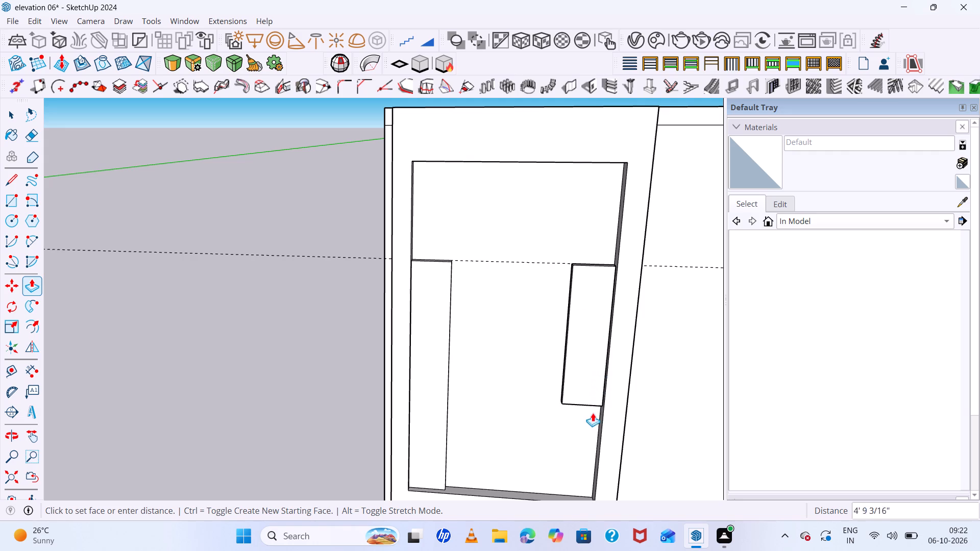
scroll(586, 400, "down", 6)
scroll(589, 442, "up", 6)
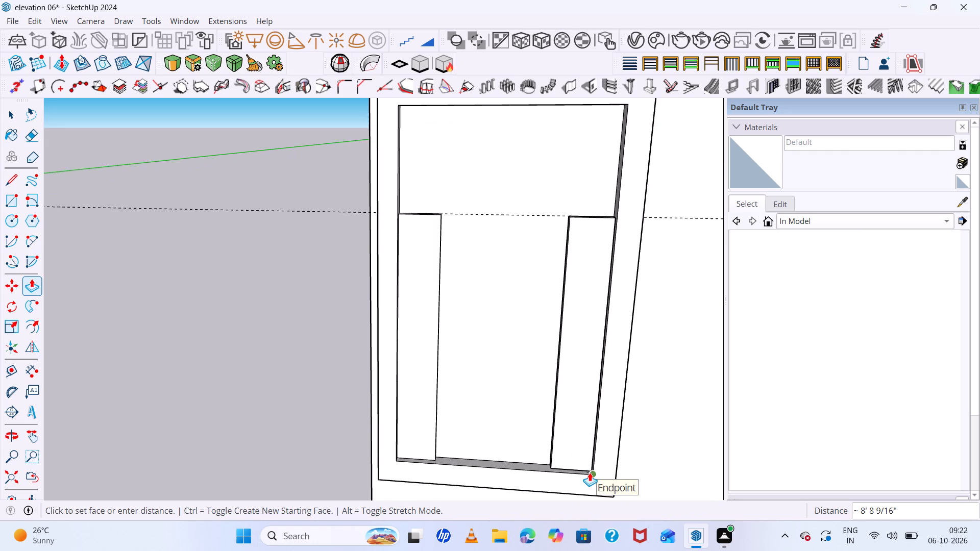
left_click(590, 472)
scroll(547, 394, "down", 6)
middle_click_drag(575, 406, 493, 231)
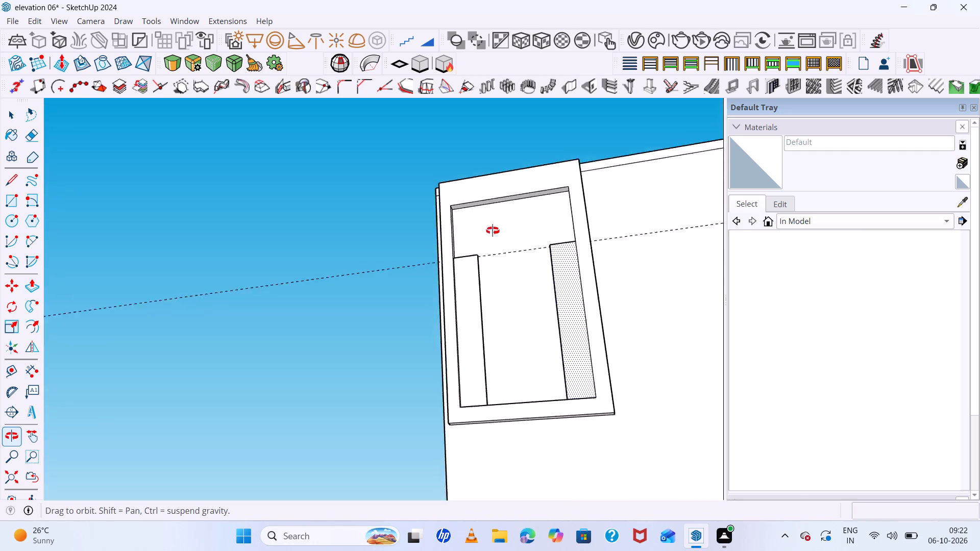
middle_click_drag(493, 231, 450, 225)
key("space")
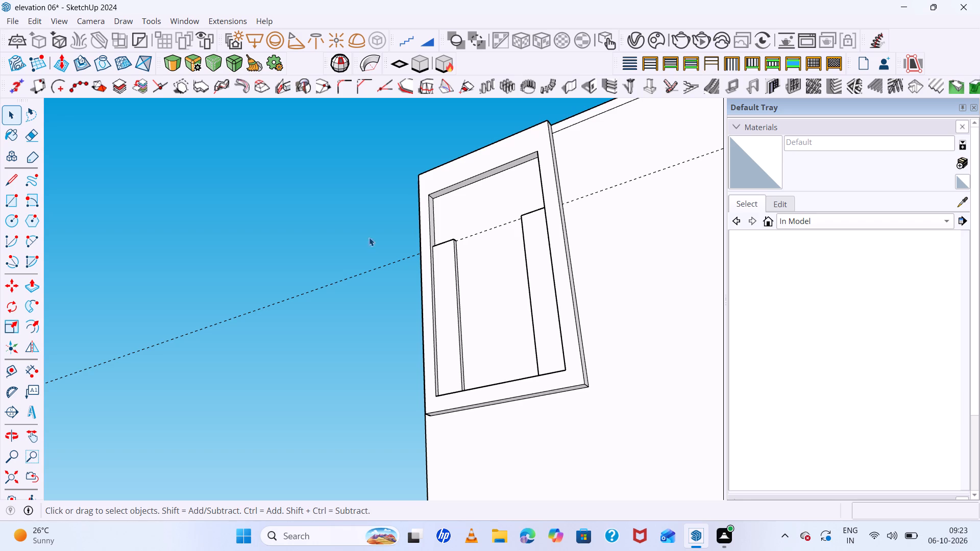
Delete the horizontal guide crossing the tall window at the tops of the raised strips.
scroll(514, 293, "down", 4)
middle_click_drag(516, 299, 536, 366)
scroll(493, 294, "up", 8)
middle_click_drag(495, 293, 530, 313)
key("space")
left_click(529, 252)
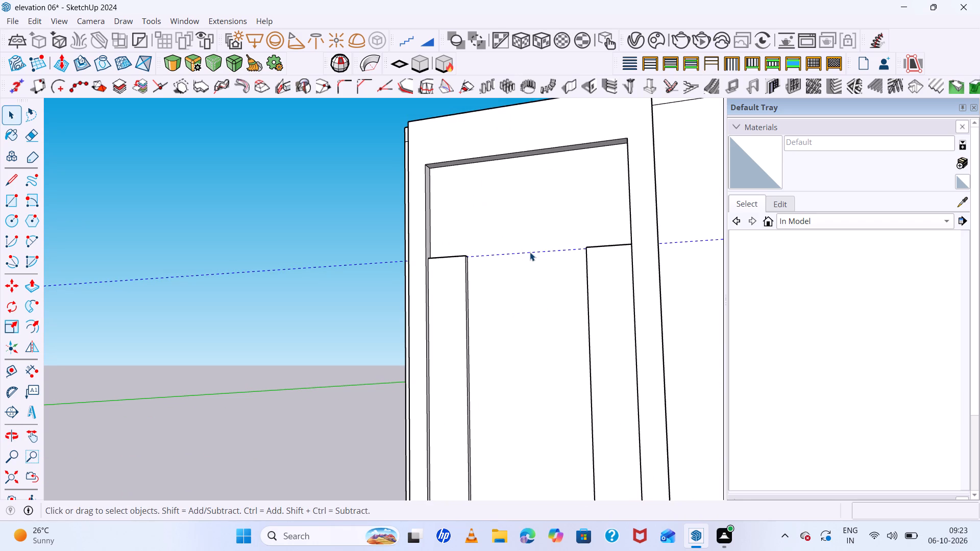
key("Delete")
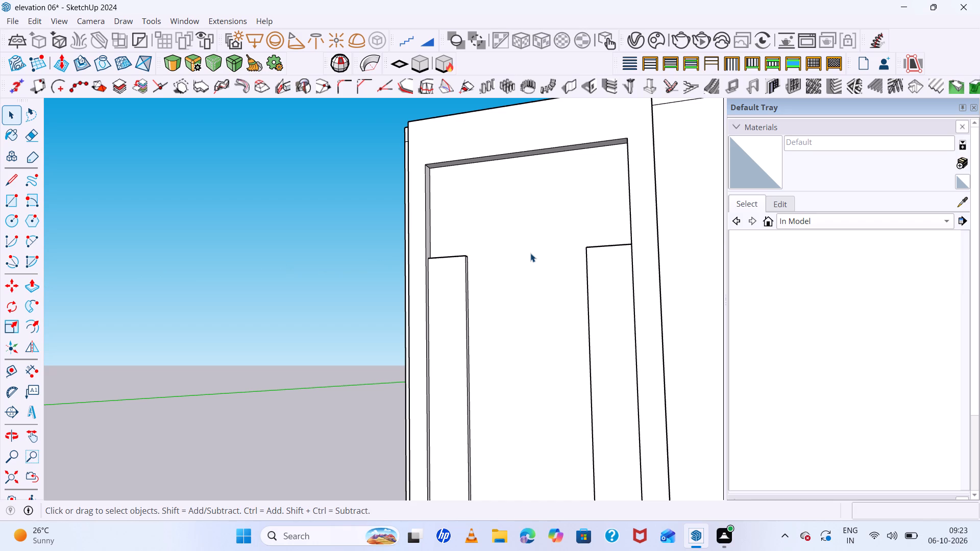
Examine the tall window's recessed panel and its two raised strips from several angles.
middle_click_drag(592, 350, 402, 333)
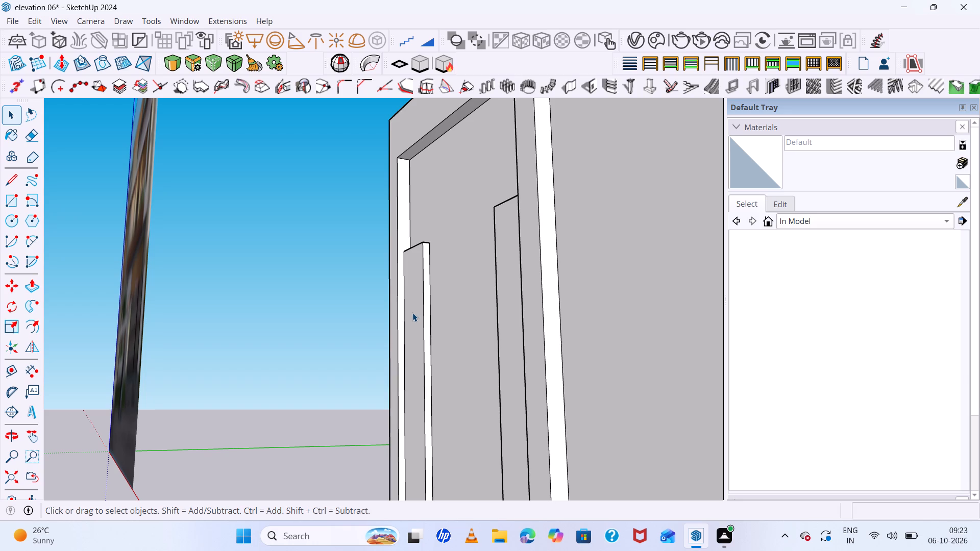
scroll(421, 295, "down", 6)
middle_click_drag(454, 307, 648, 382)
scroll(490, 275, "up", 7)
middle_click_drag(469, 293, 599, 438)
scroll(414, 249, "up", 7)
middle_click_drag(459, 284, 353, 259)
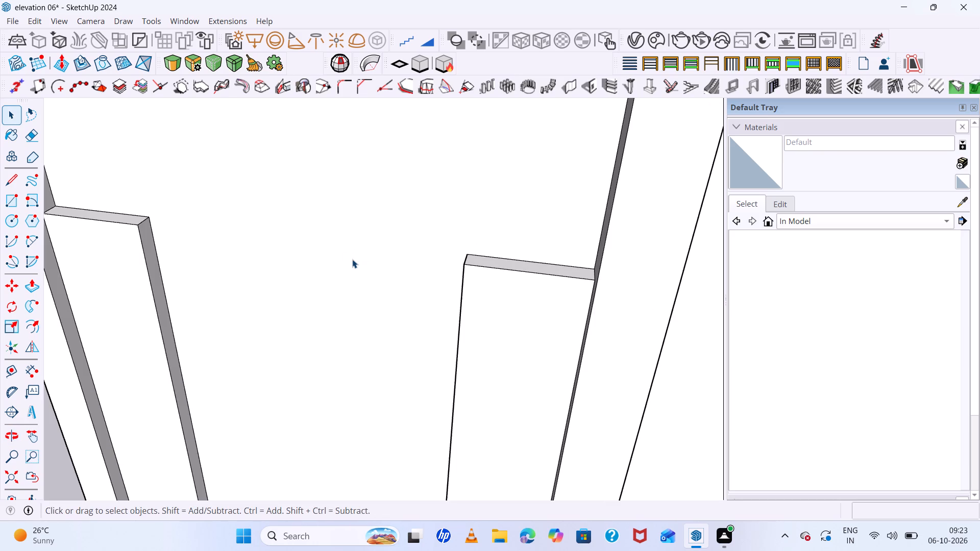
left_click(429, 210)
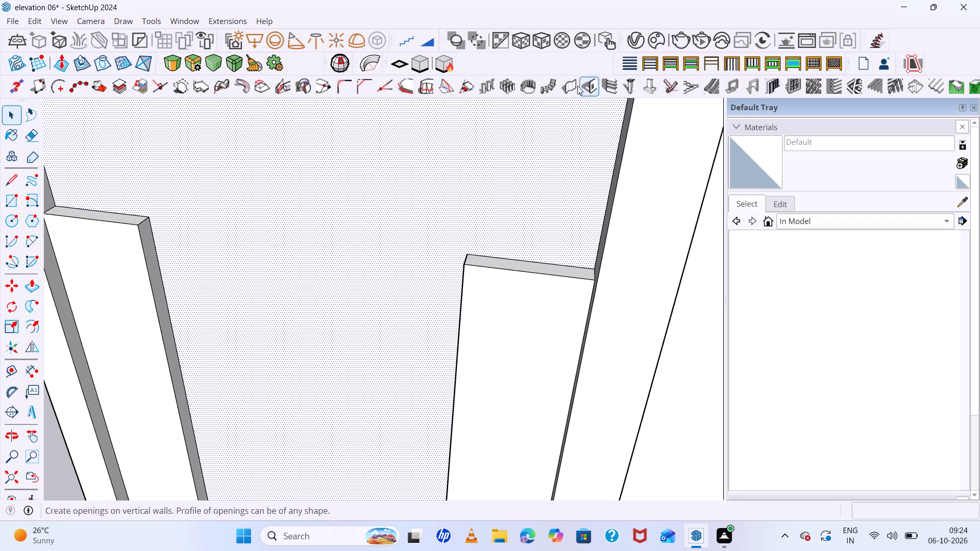
scroll(565, 96, "down", 5)
middle_click_drag(597, 128, 534, 0)
scroll(446, 218, "down", 7)
scroll(488, 246, "down", 2)
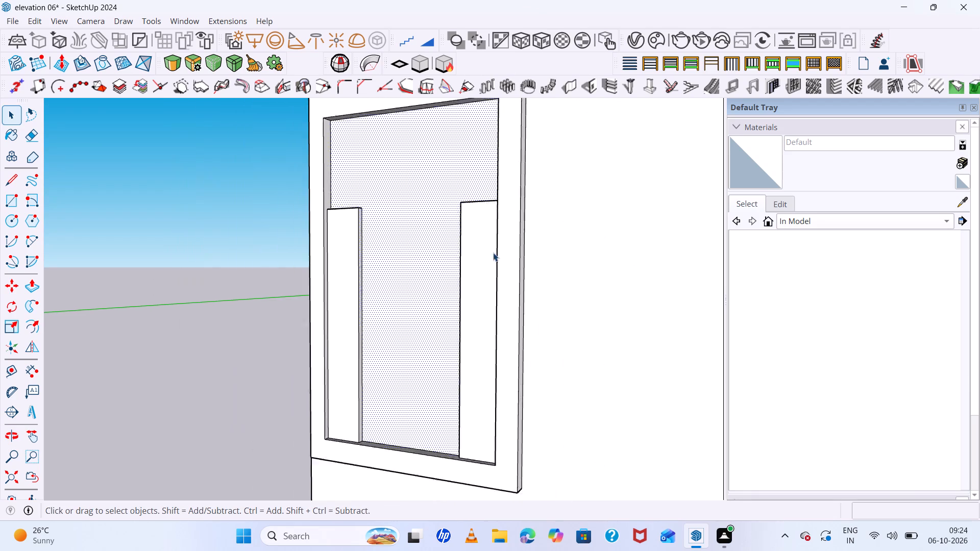
scroll(493, 253, "down", 2)
middle_click_drag(531, 266, 589, 273)
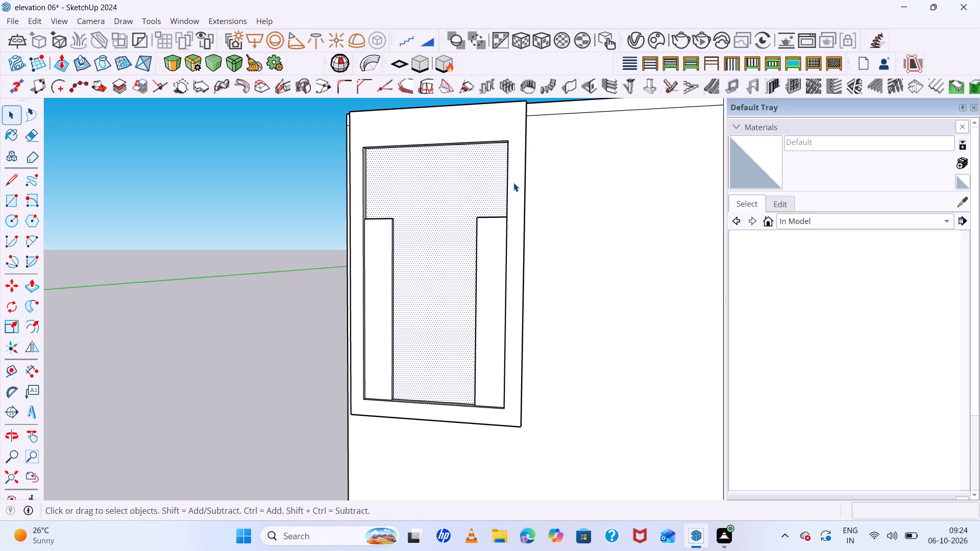
Draw a horizontal line across the recessed panel between the two raised strips, a little below their tops.
middle_click_drag(453, 268, 367, 266)
scroll(415, 243, "up", 5)
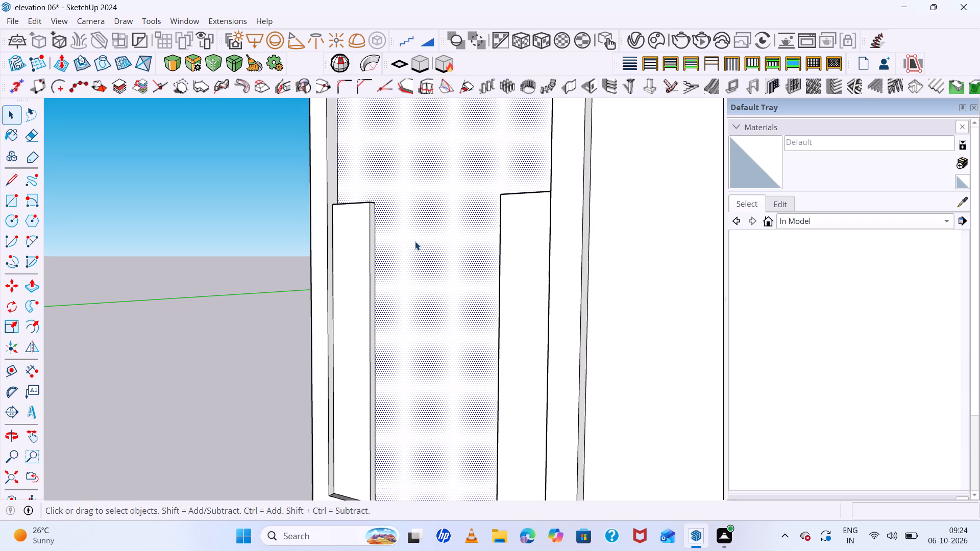
key("l")
scroll(384, 243, "up", 3)
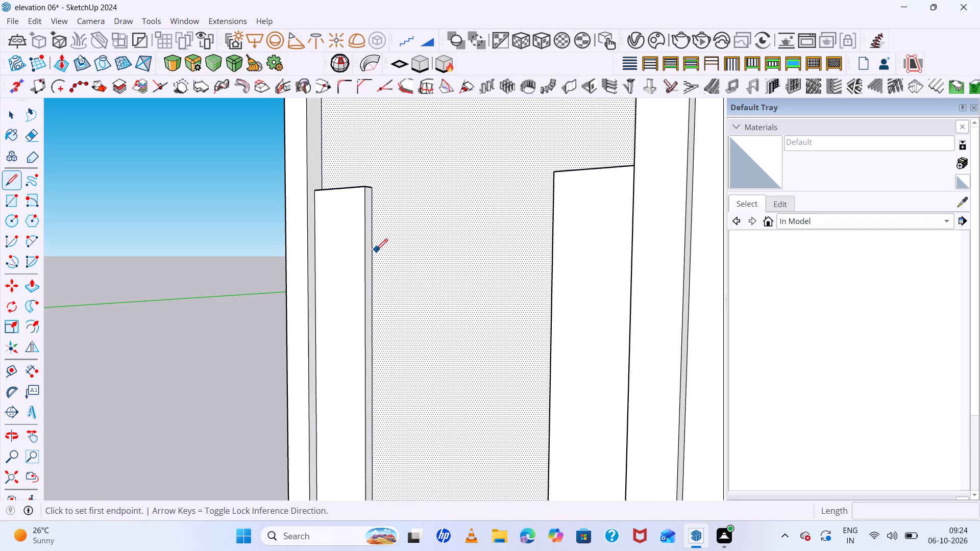
left_click(374, 243)
middle_click_drag(495, 241, 639, 256)
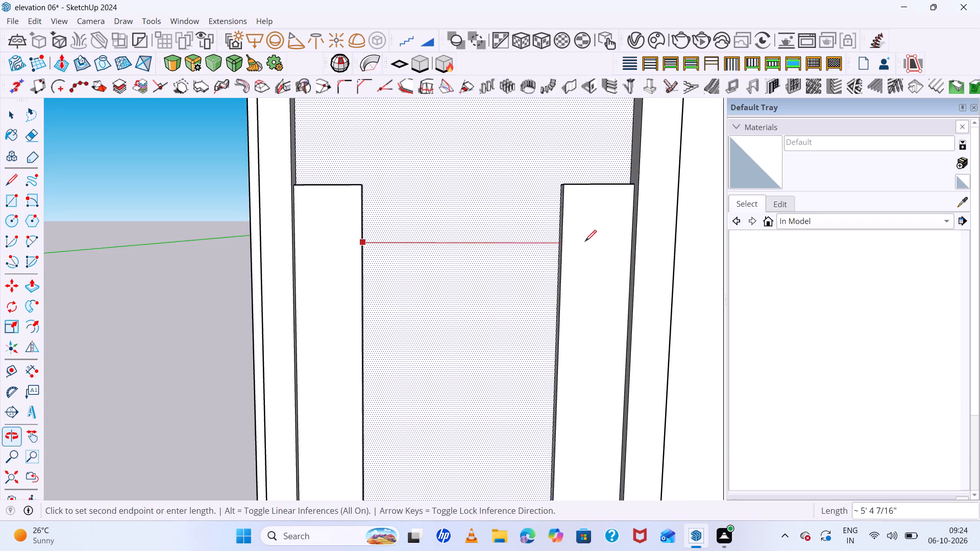
scroll(568, 240, "up", 6)
double_click(550, 246)
scroll(514, 209, "down", 6)
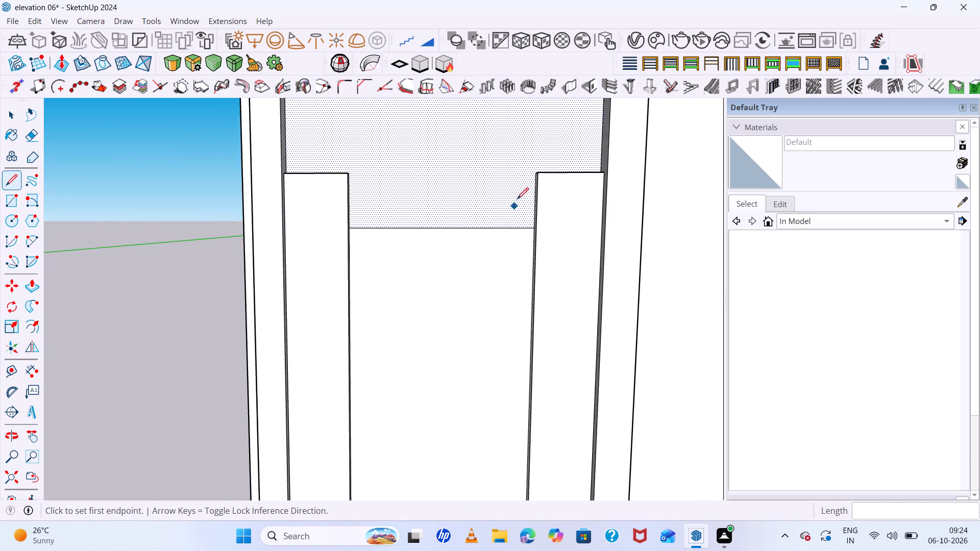
Draw a second horizontal line, about 4' long, across the recessed panel between the two raised strips, a little above the sill.
scroll(517, 199, "down", 8)
scroll(520, 264, "up", 1)
middle_click_drag(520, 264, 381, 159)
scroll(405, 389, "up", 5)
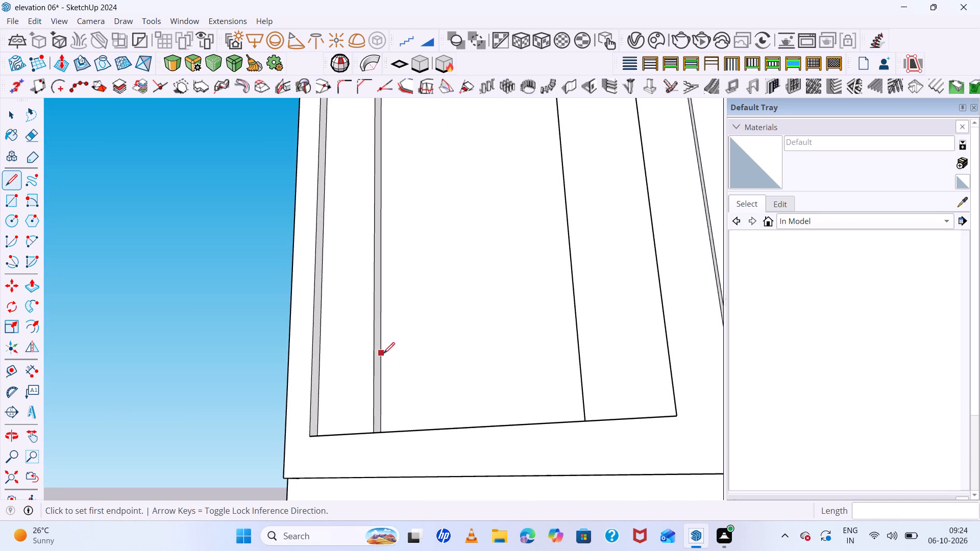
left_click(380, 343)
scroll(438, 331, "down", 5)
middle_click_drag(443, 332, 704, 322)
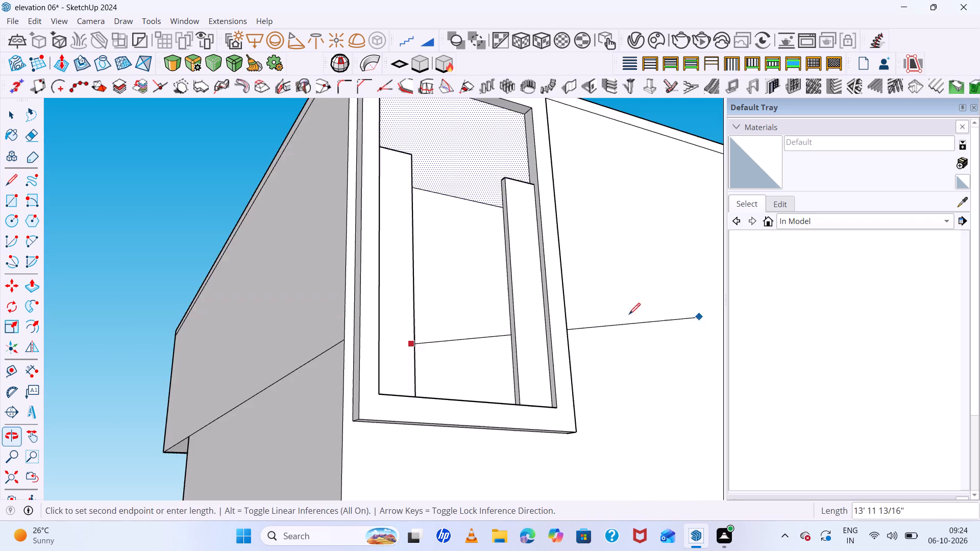
scroll(543, 324, "up", 6)
scroll(491, 354, "up", 4)
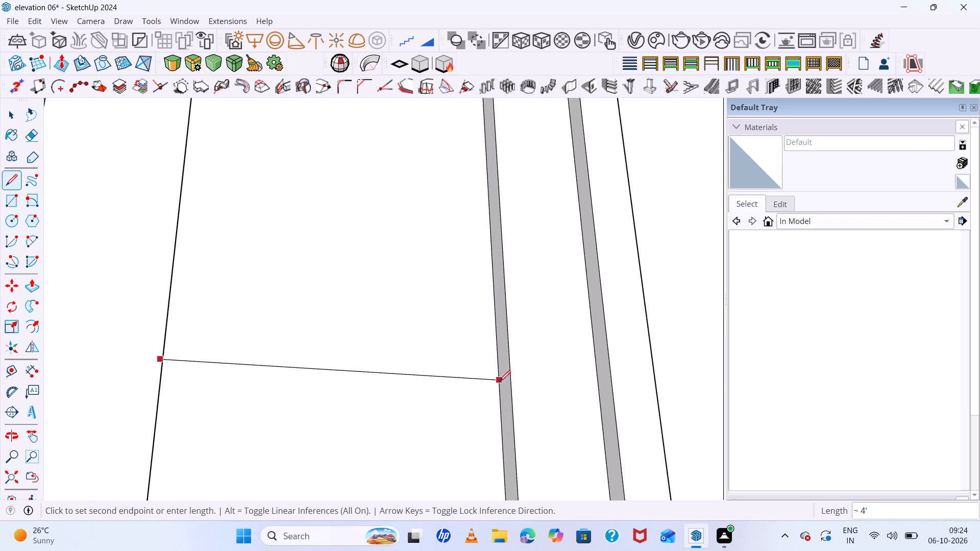
left_click(499, 387)
scroll(432, 282, "down", 8)
middle_click_drag(449, 279, 420, 329)
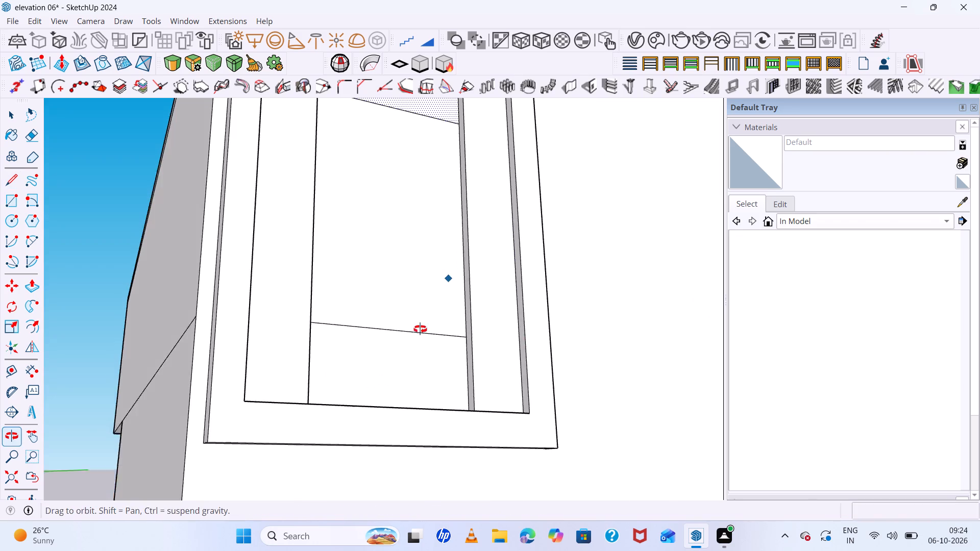
Push/Pull the panel area between the two horizontal lines outward about 2 15/16", flush with the raised strips.
middle_click_drag(420, 329, 375, 377)
key("space")
left_click(384, 259)
key("p")
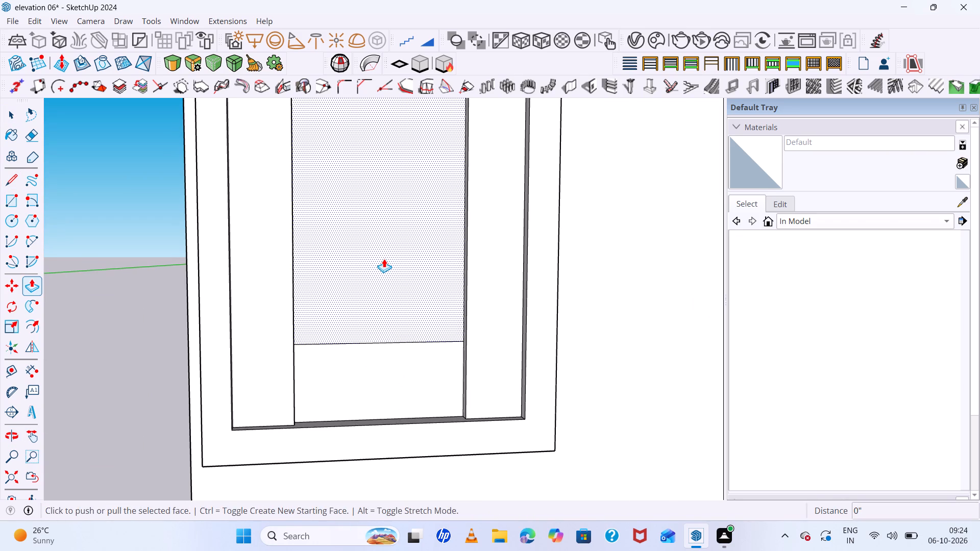
left_click(384, 259)
scroll(464, 343, "up", 4)
left_click(467, 343)
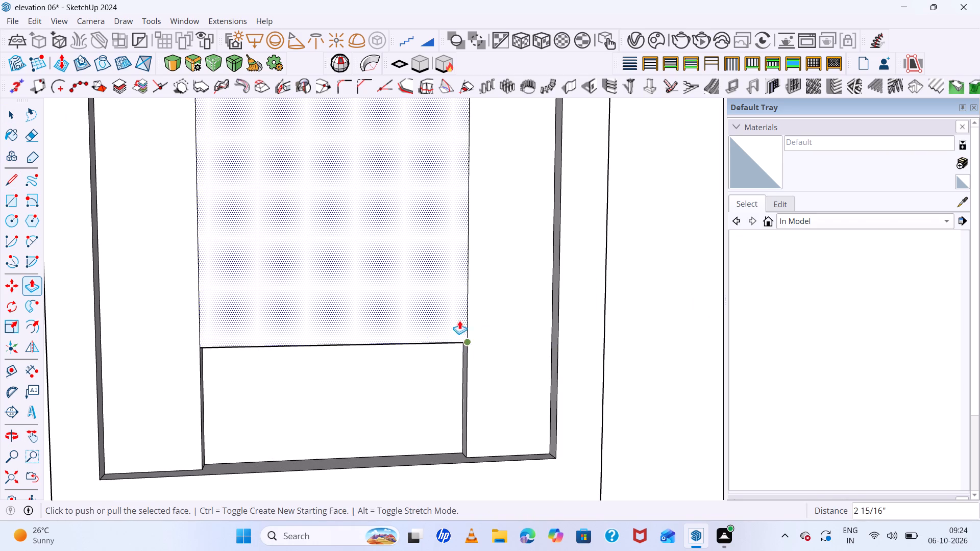
scroll(456, 285, "down", 13)
middle_click_drag(461, 287, 345, 340)
key("space")
left_click(193, 223)
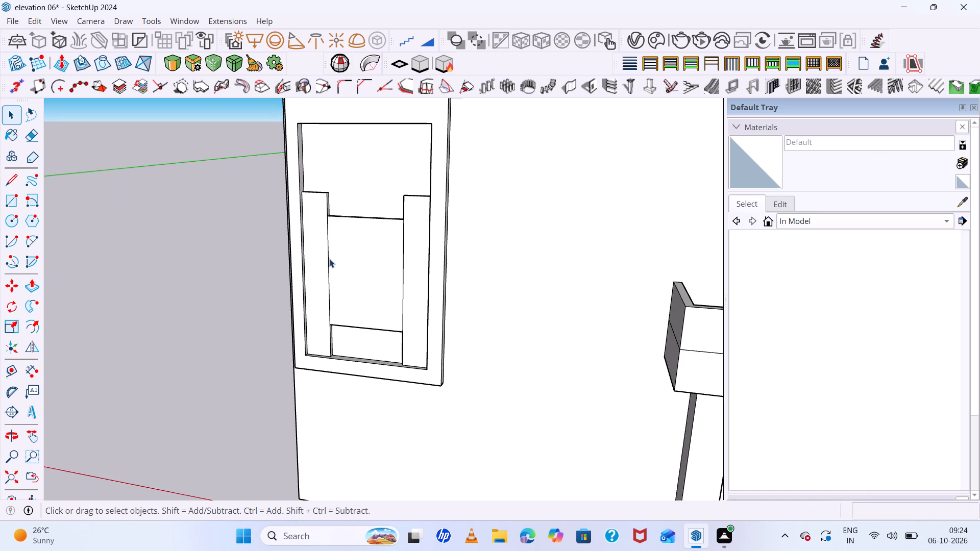
Draw a thin rectangle about 2' 2 1/2" by 4 15/16" on the wall just above the gridded window behind the balcony.
scroll(350, 267, "down", 5)
middle_click_drag(444, 293, 583, 198)
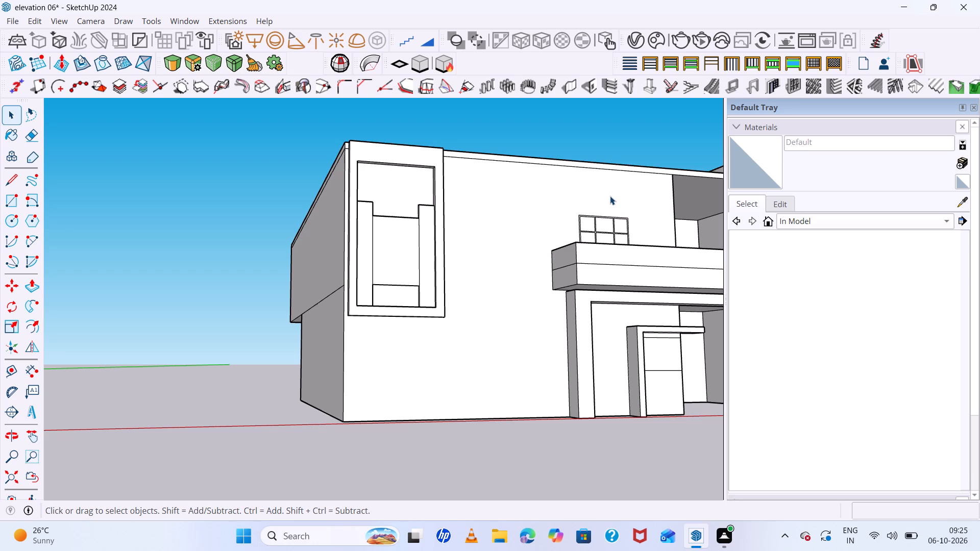
middle_click_drag(584, 233, 338, 292)
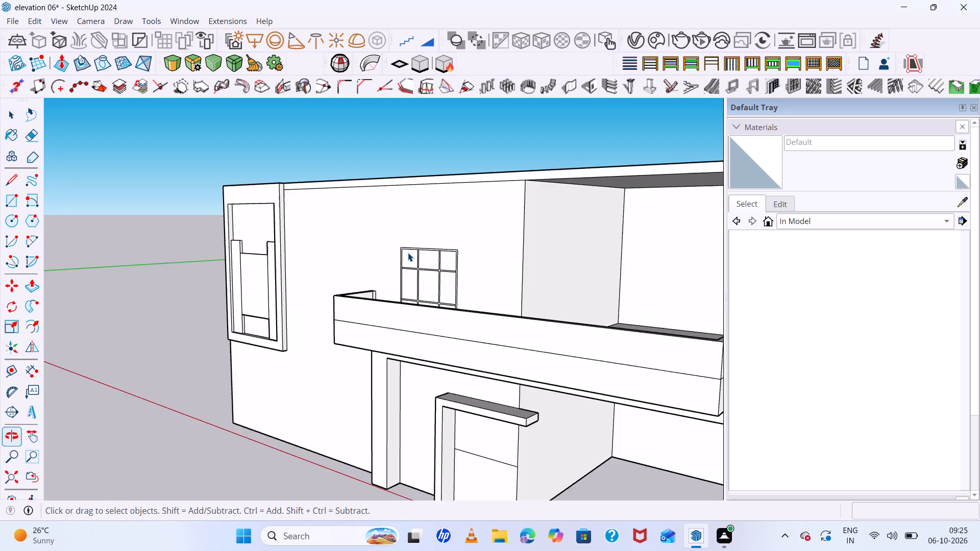
scroll(437, 236, "up", 6)
middle_click_drag(390, 248, 420, 296)
scroll(400, 279, "up", 6)
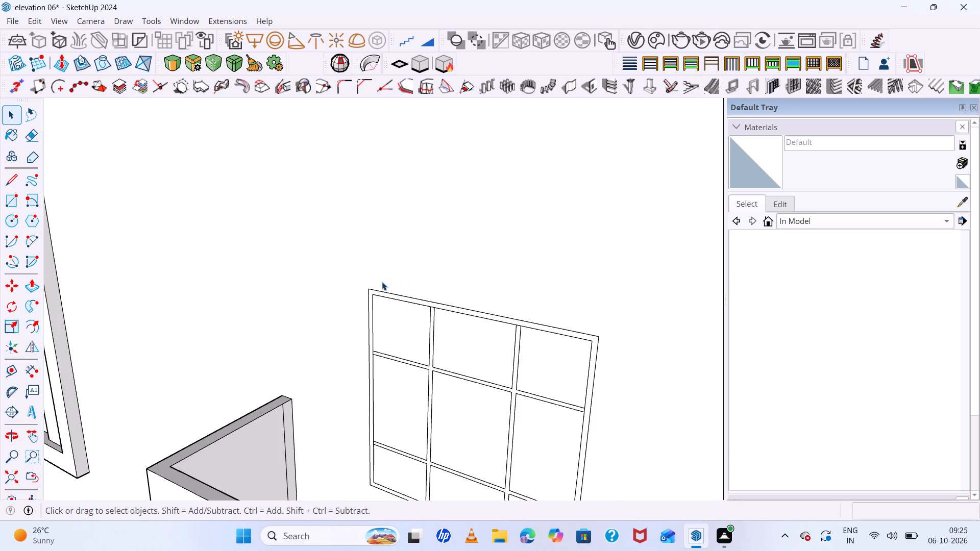
key("r")
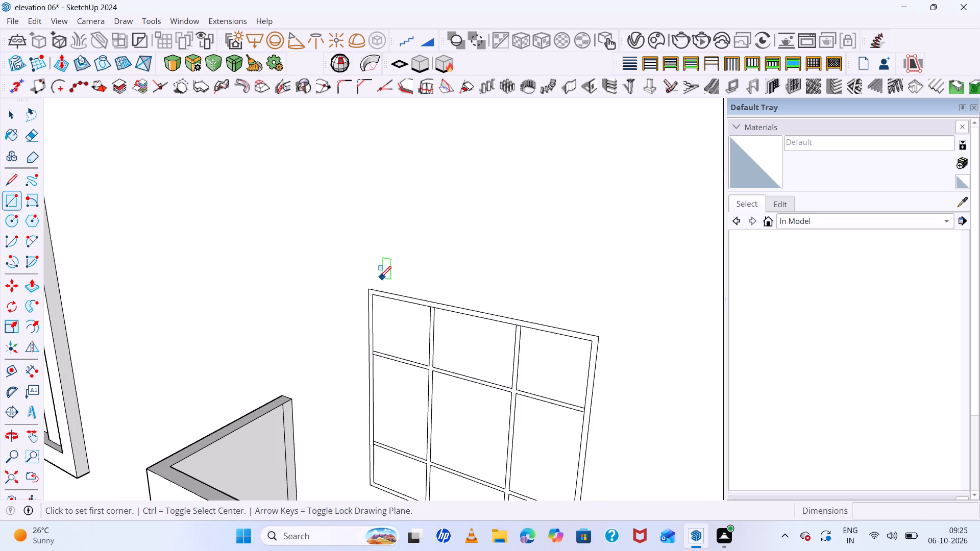
double_click(373, 274)
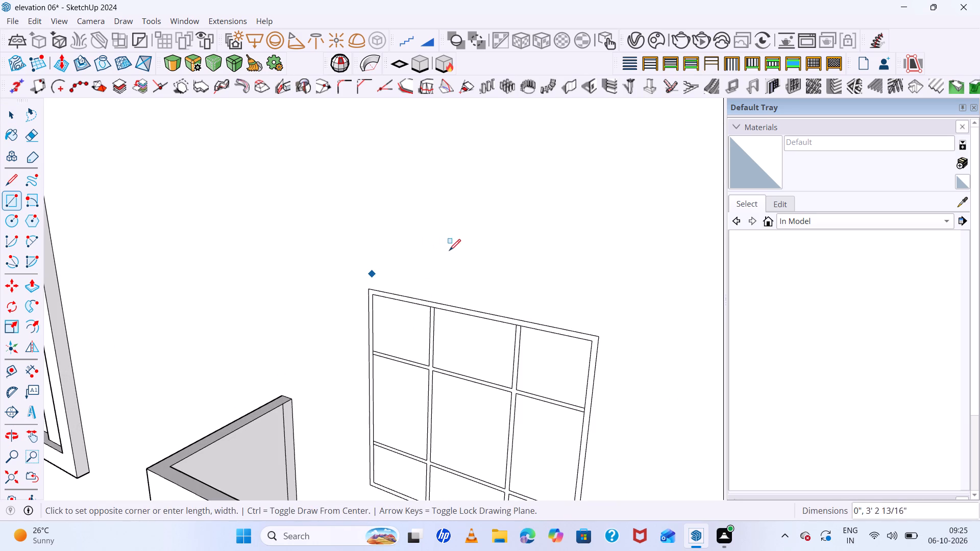
left_click(464, 272)
key("n")
left_click(440, 282)
key("space")
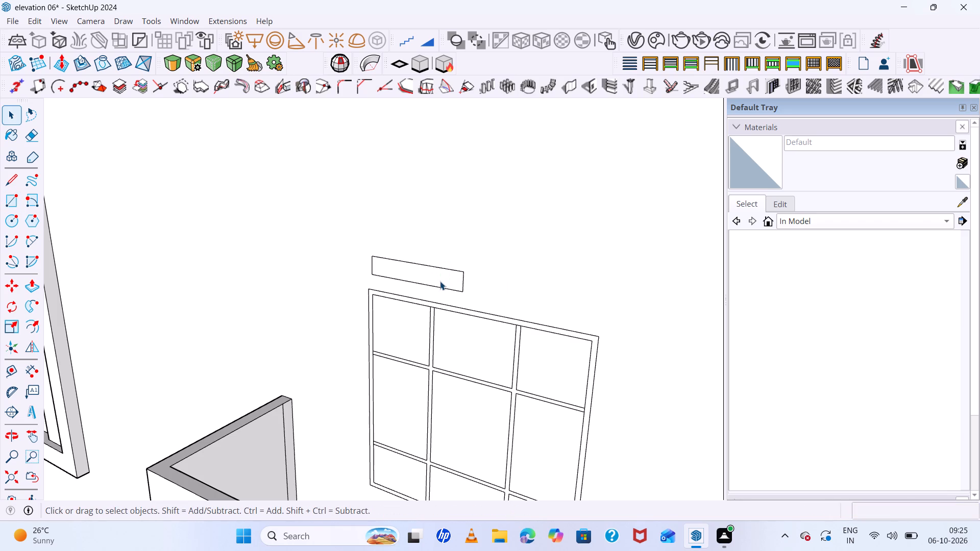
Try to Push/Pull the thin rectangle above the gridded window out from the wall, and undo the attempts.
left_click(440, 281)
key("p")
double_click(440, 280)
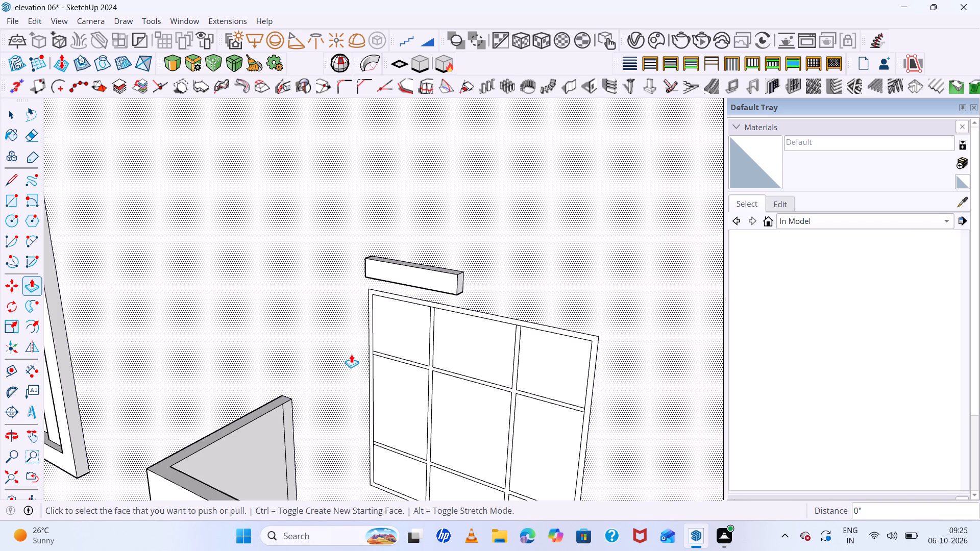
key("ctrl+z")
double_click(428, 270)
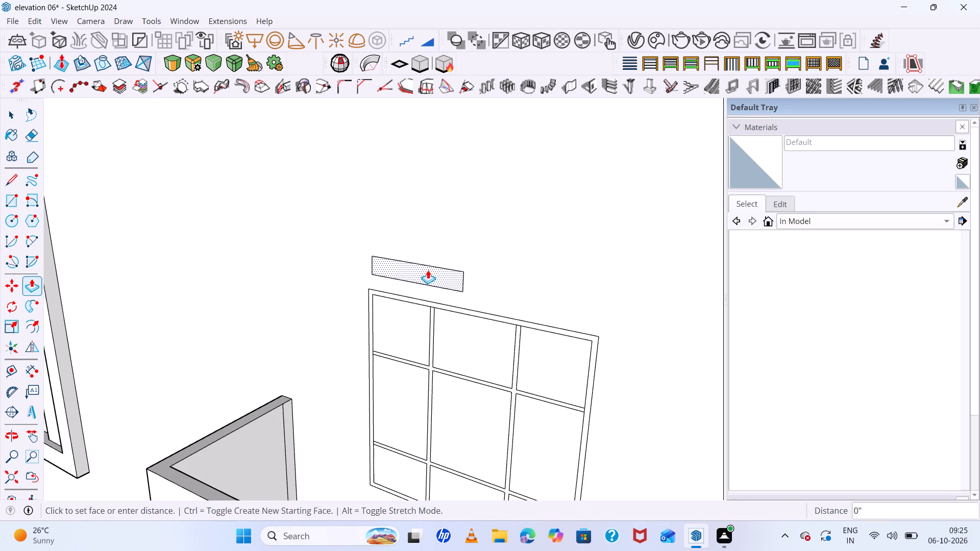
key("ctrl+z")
Push/Pull the thin rectangle about 8' 4 1/4" out from the wall to form a canopy slab above the gridded window.
left_click(410, 265)
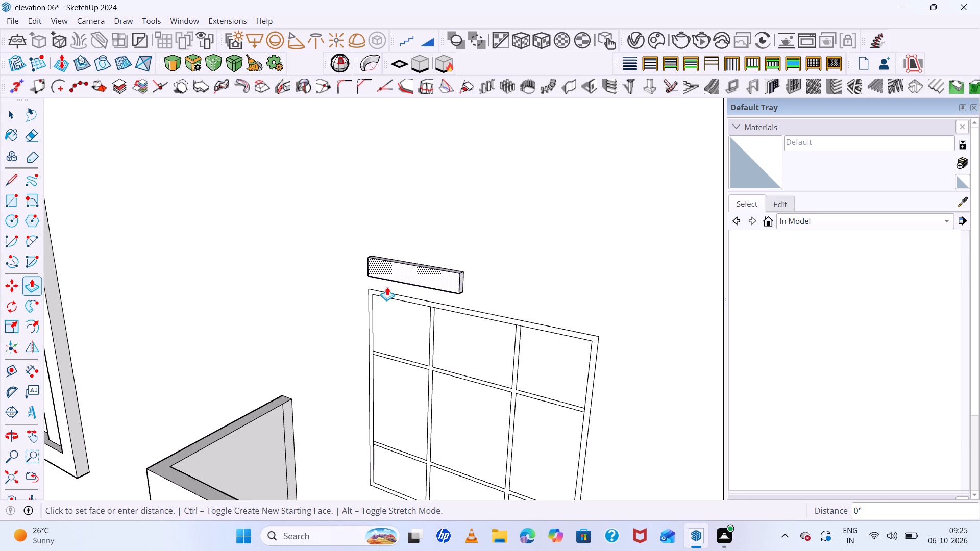
scroll(253, 349, "down", 14)
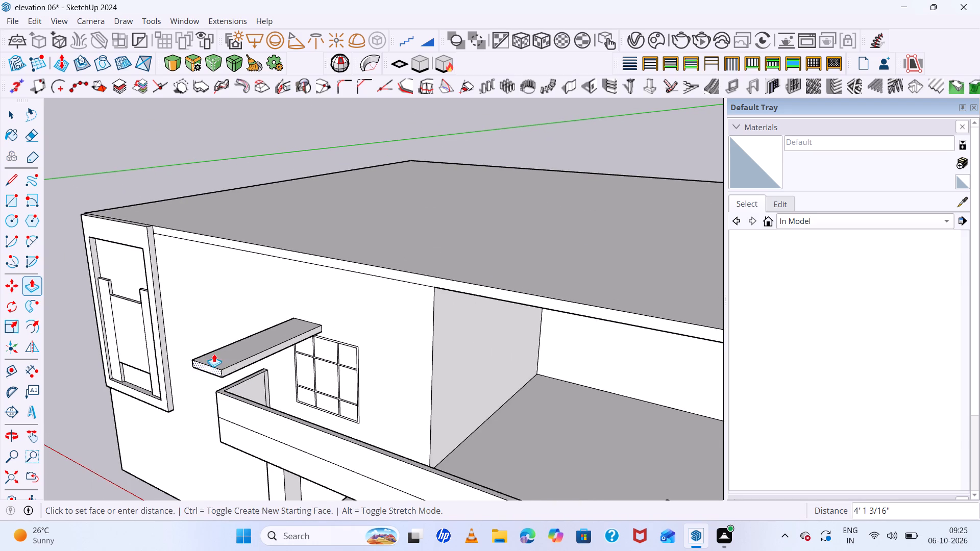
scroll(214, 353, "down", 7)
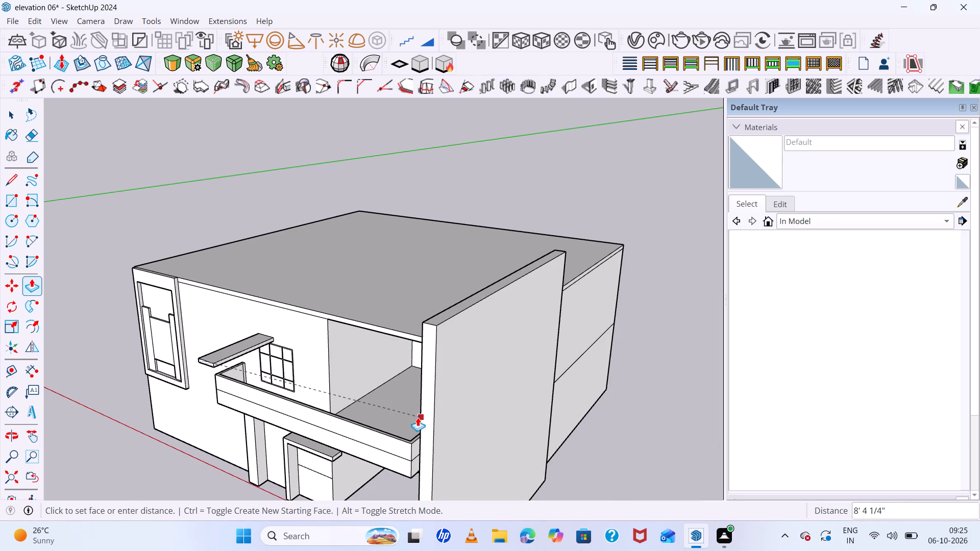
left_click(418, 417)
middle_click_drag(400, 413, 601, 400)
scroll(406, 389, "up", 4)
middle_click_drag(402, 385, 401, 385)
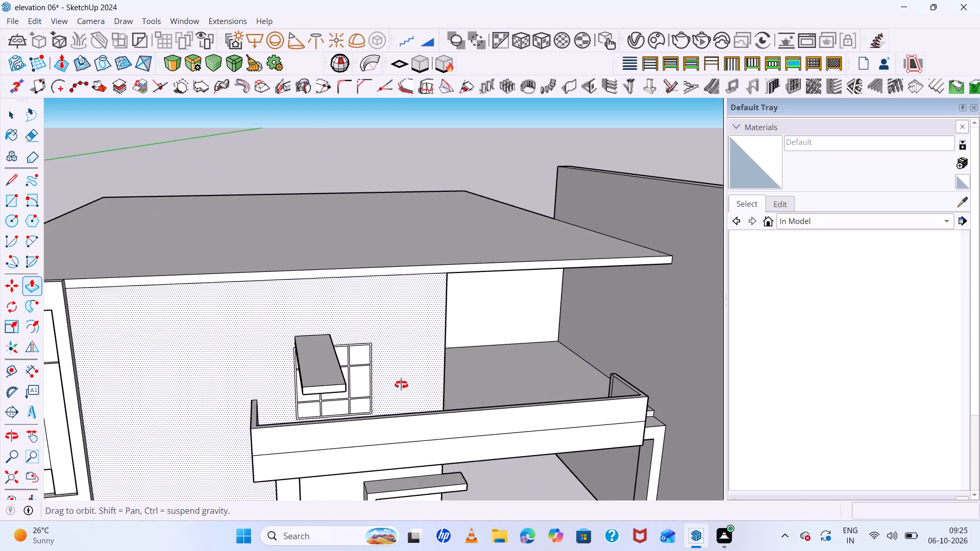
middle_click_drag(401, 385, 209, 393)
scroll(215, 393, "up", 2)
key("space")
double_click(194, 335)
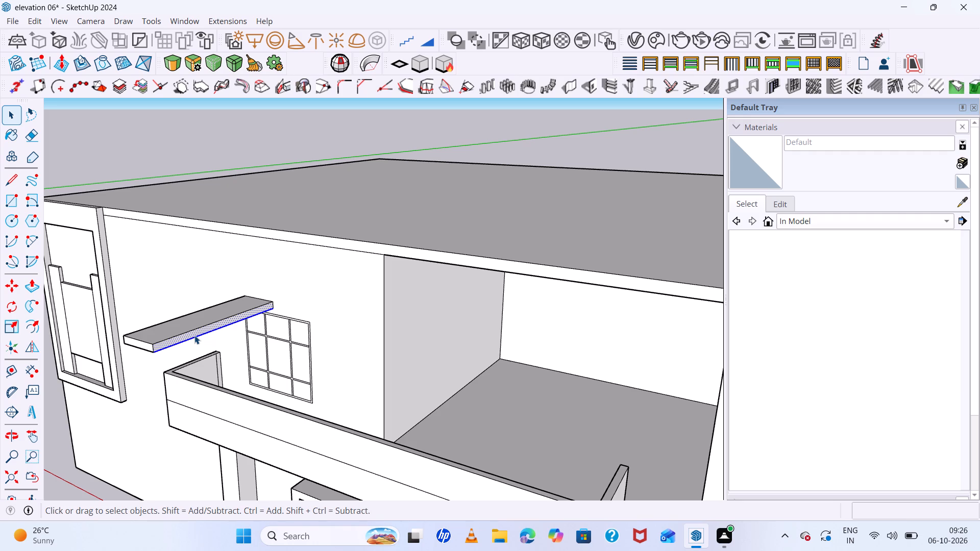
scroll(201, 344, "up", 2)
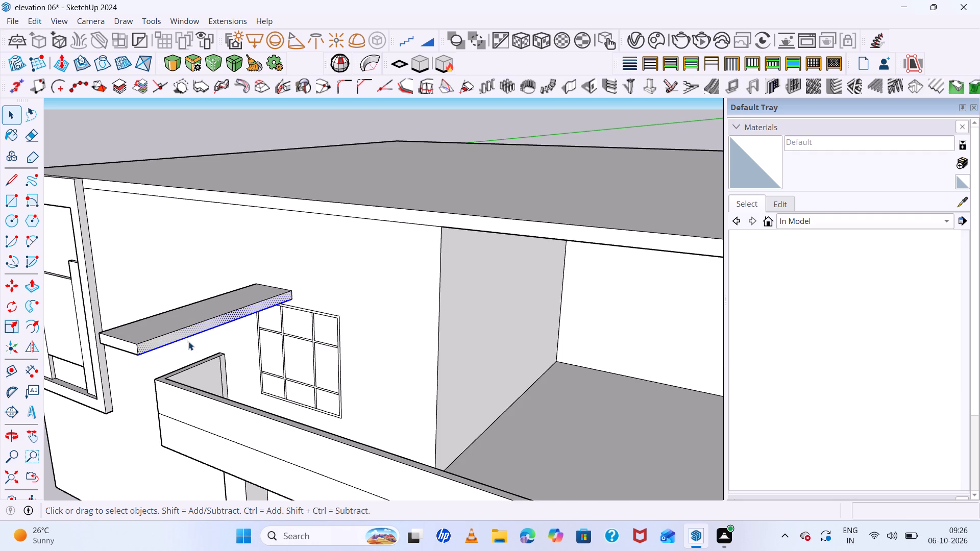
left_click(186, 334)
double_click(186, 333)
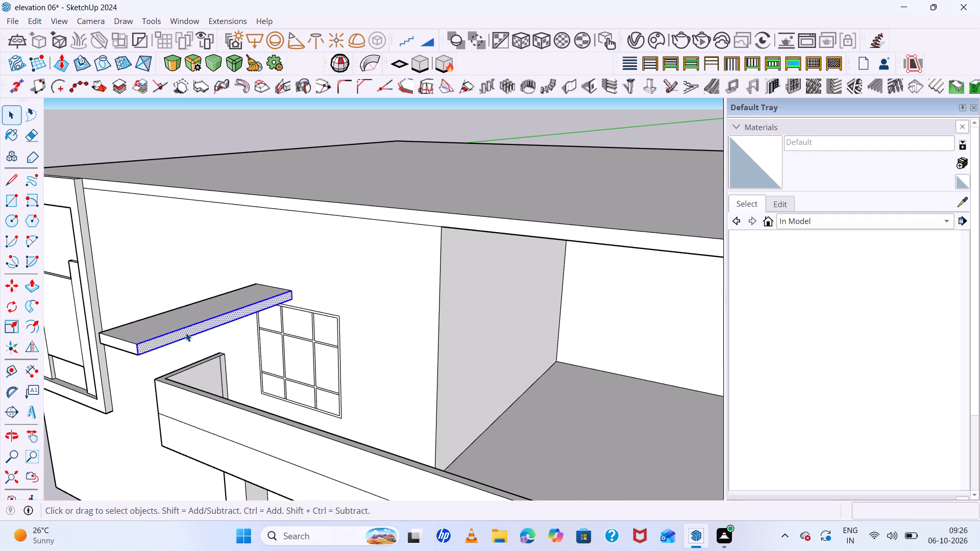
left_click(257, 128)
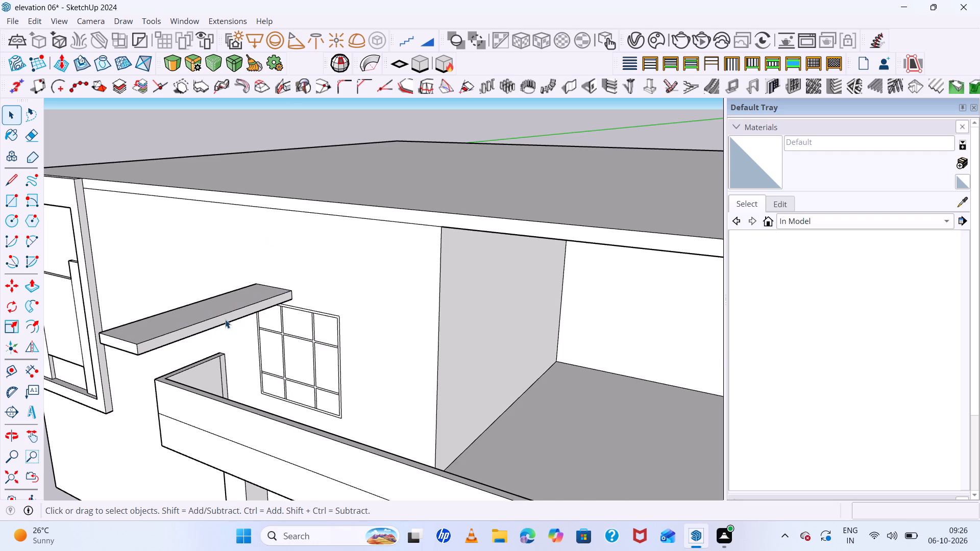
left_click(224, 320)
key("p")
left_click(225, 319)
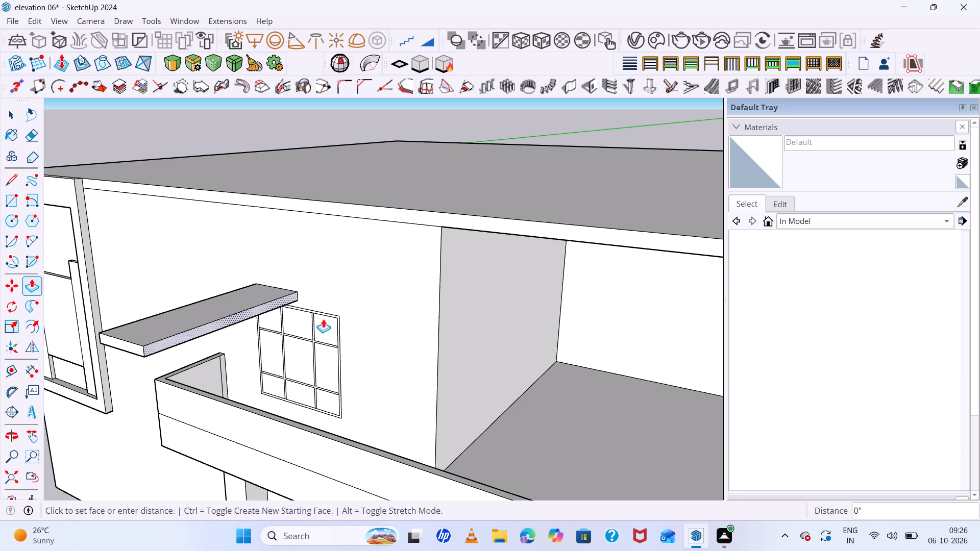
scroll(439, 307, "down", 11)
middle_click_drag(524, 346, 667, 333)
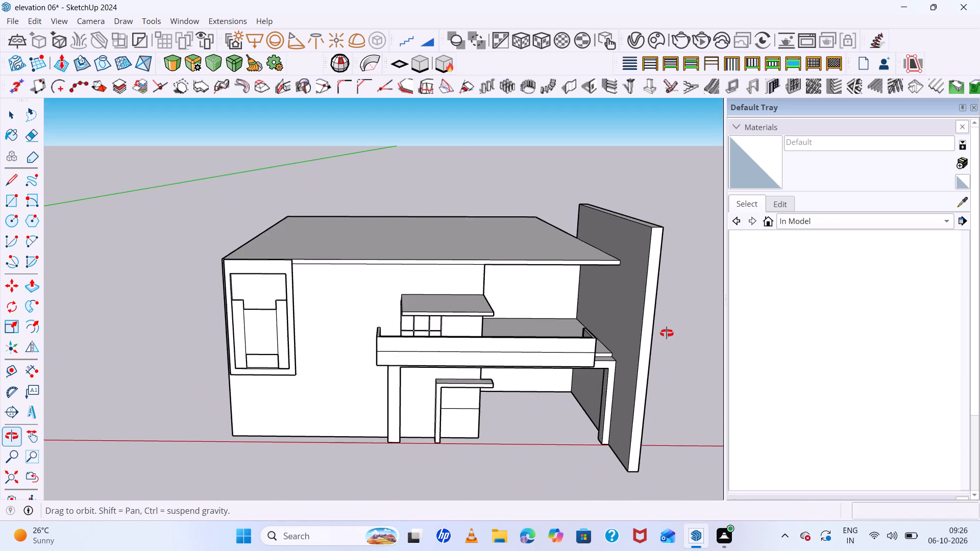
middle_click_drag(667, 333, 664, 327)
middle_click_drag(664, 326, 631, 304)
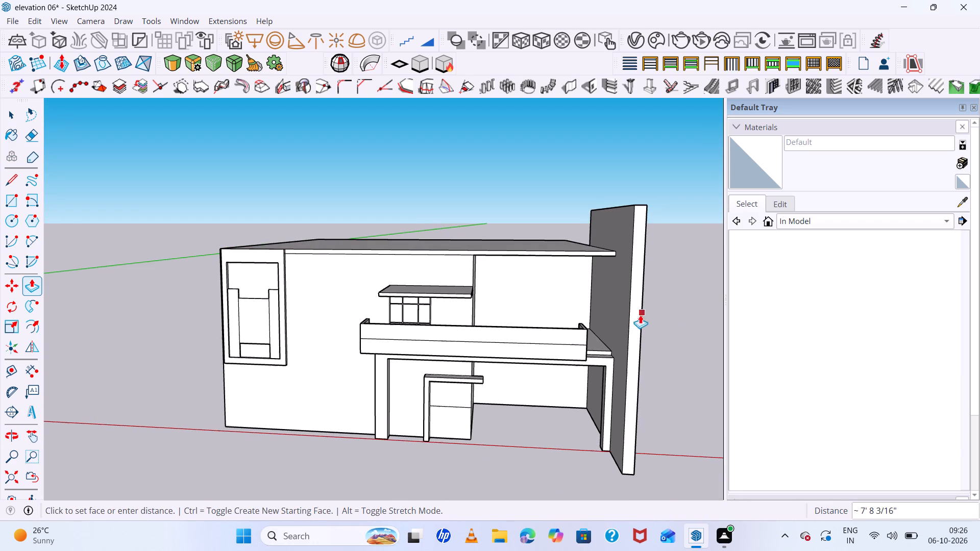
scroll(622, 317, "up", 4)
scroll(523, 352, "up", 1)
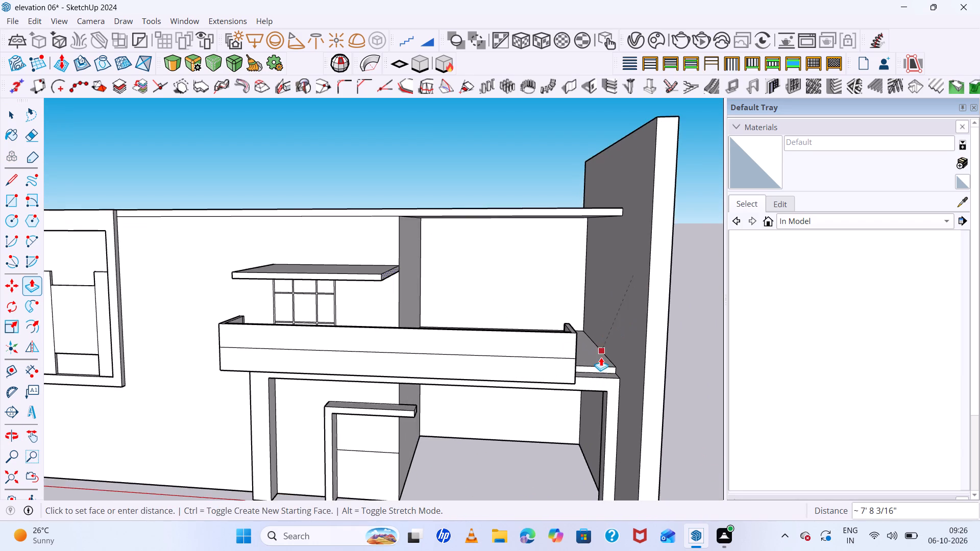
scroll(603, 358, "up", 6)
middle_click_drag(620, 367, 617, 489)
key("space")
Draw a line across the top of the porch beam beyond the balcony's end, marking off a small face beside the tall side wall.
scroll(545, 371, "down", 7)
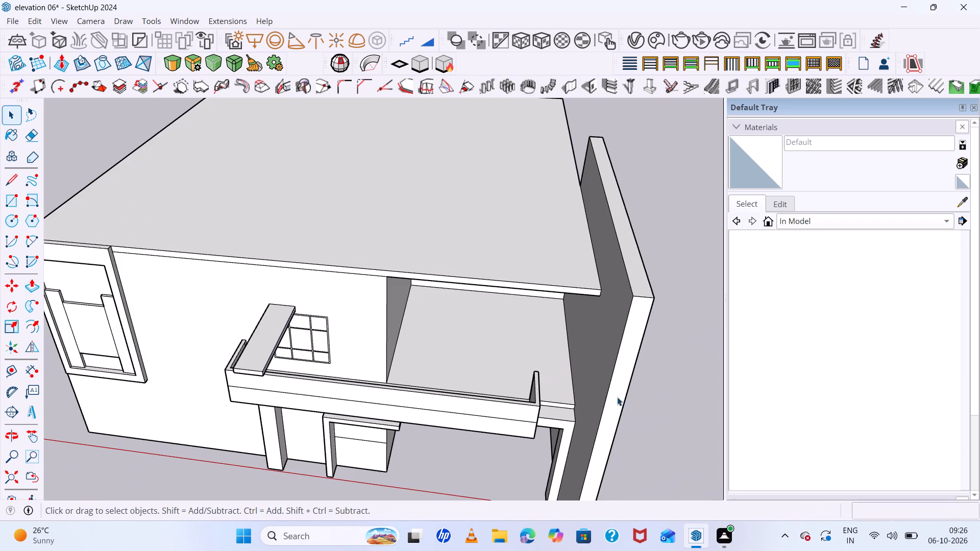
scroll(618, 397, "up", 5)
scroll(550, 444, "up", 6)
double_click(545, 409)
scroll(545, 409, "up", 3)
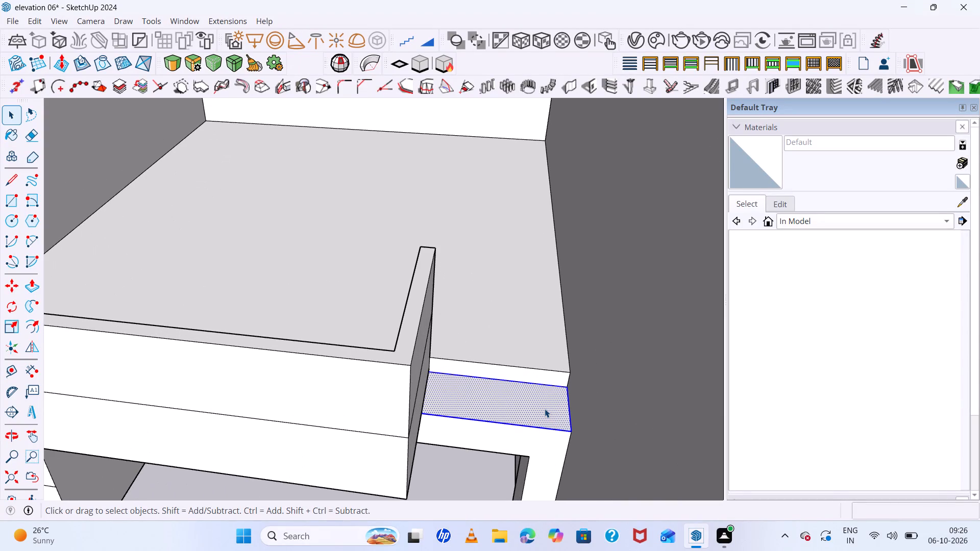
left_click(545, 409)
scroll(545, 409, "down", 4)
key("l")
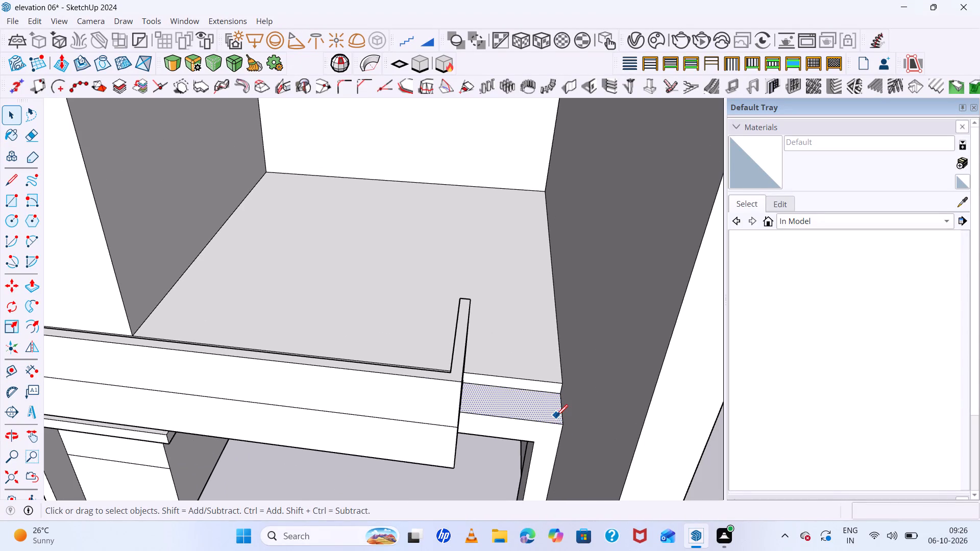
scroll(557, 415, "up", 6)
left_click(532, 429)
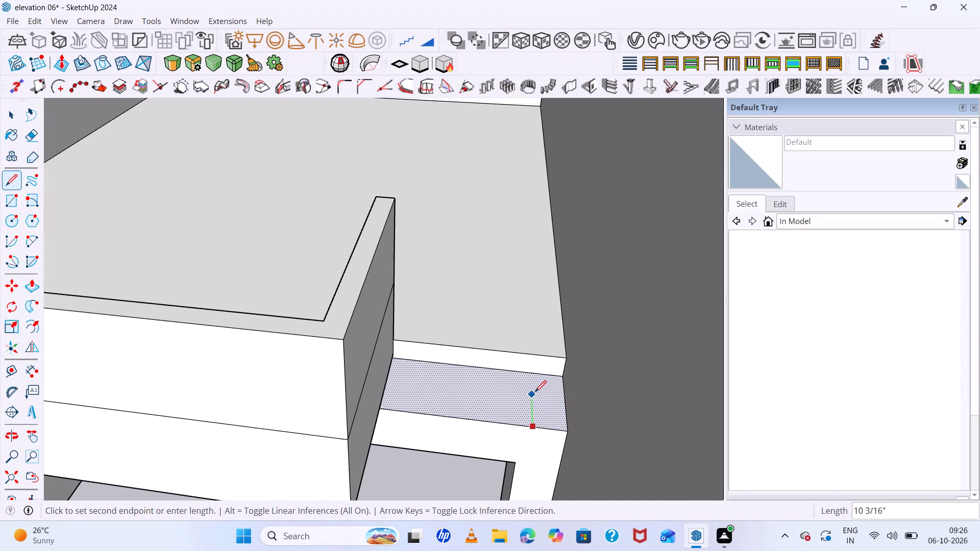
left_click(533, 370)
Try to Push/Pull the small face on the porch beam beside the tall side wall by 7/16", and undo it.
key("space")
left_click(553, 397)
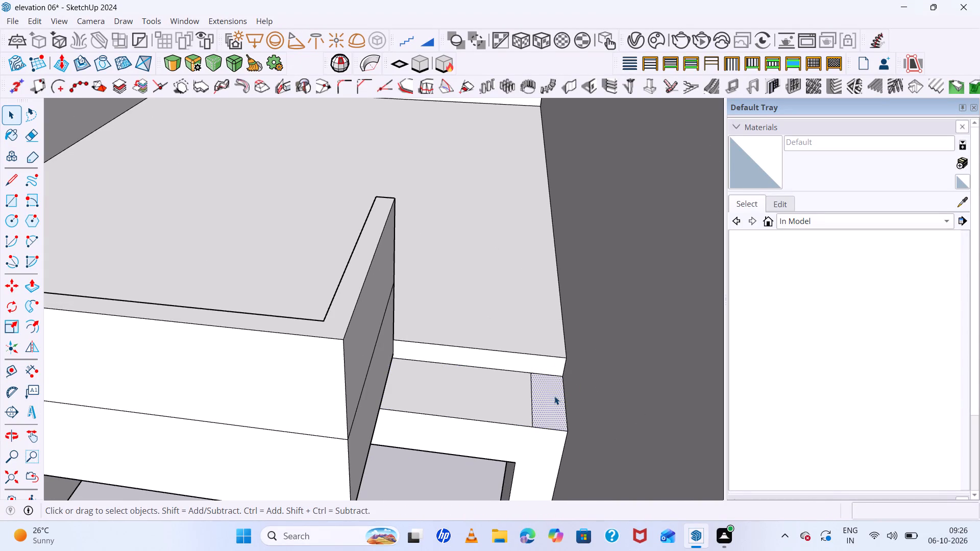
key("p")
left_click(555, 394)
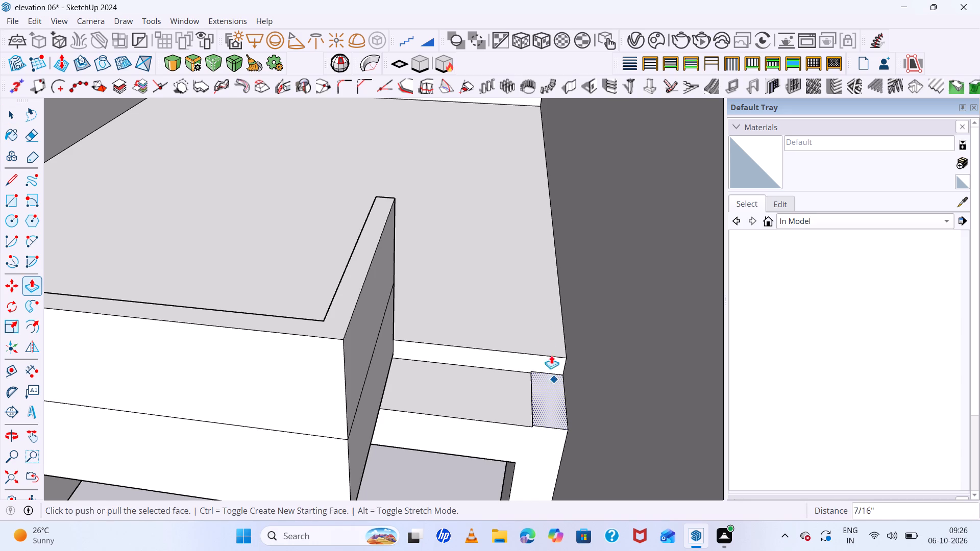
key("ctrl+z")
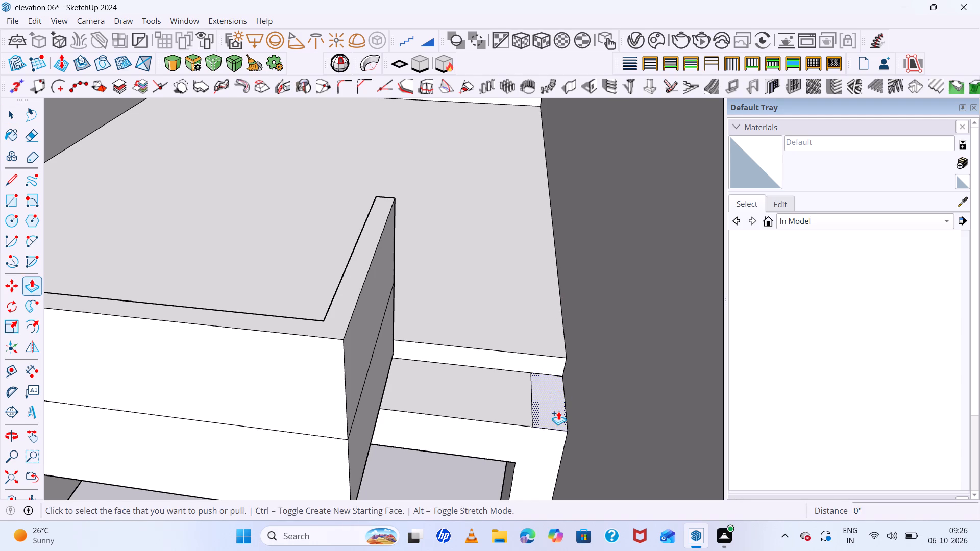
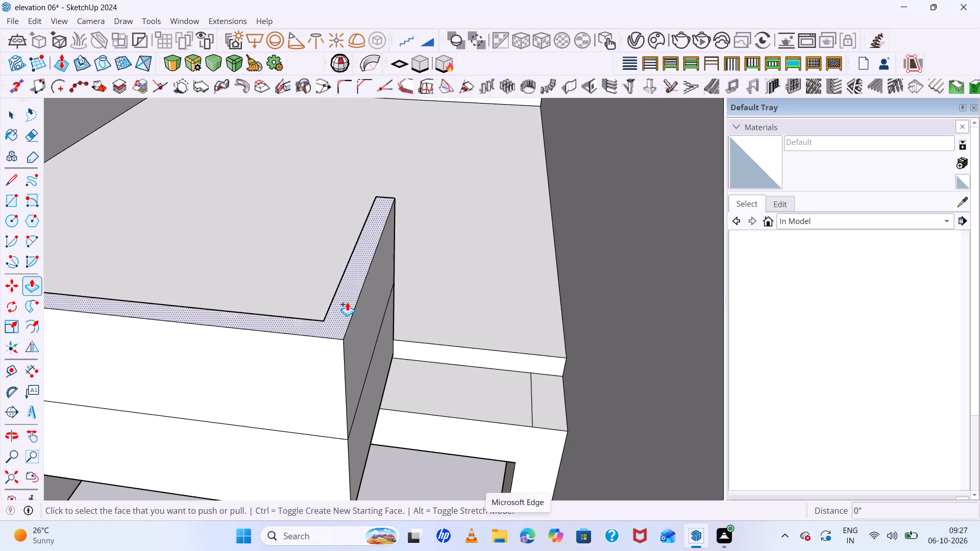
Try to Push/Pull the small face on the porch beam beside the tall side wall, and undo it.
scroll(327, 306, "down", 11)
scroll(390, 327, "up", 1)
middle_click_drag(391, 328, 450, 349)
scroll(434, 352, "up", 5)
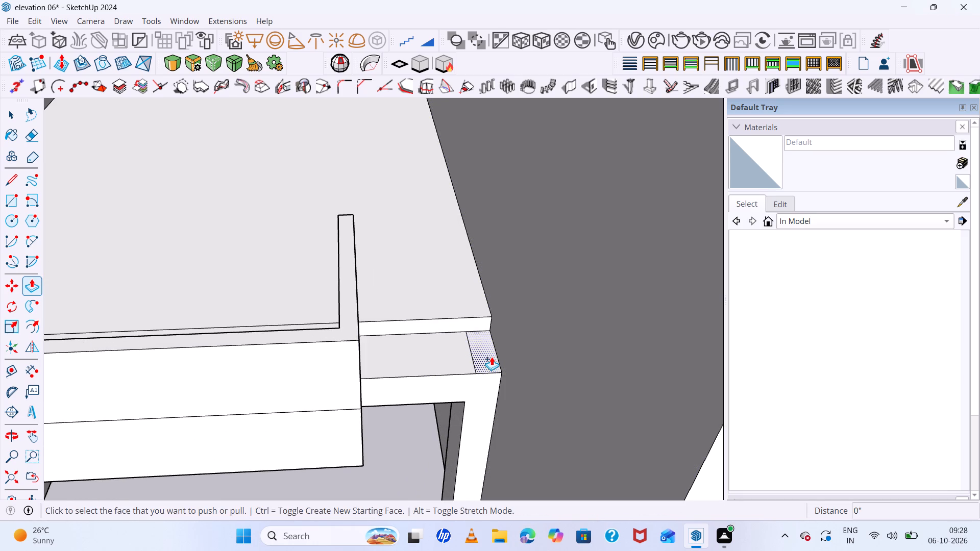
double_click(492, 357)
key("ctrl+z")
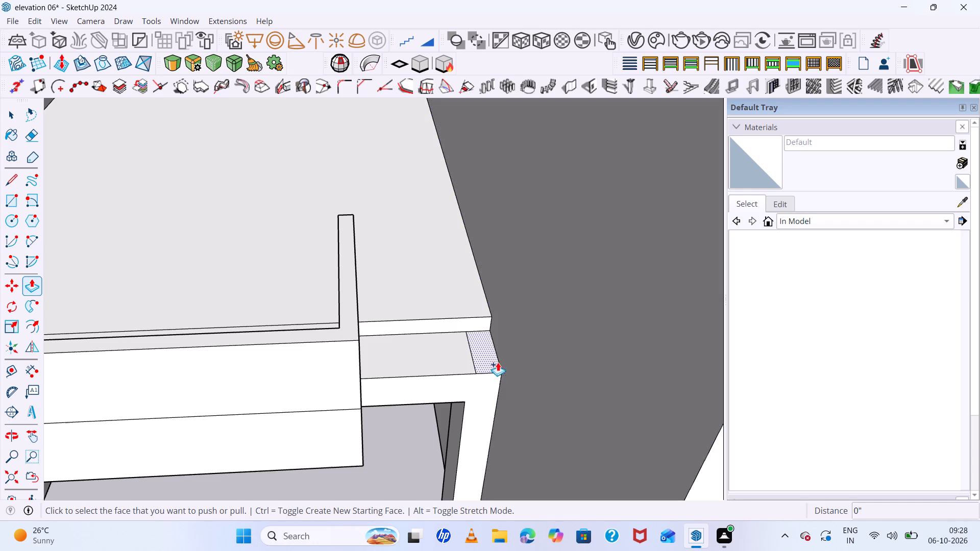
Push/Pull the small face on the porch beam up 12' 1/4" to the roof slab, forming a column beside the tall side wall.
left_click(493, 366)
scroll(524, 180, "down", 20)
scroll(524, 180, "down", 1)
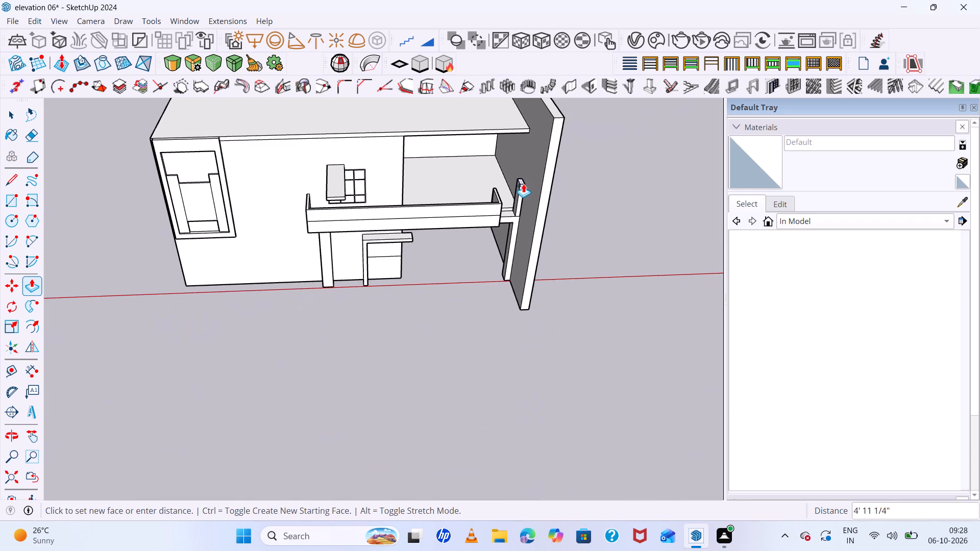
scroll(517, 138, "up", 10)
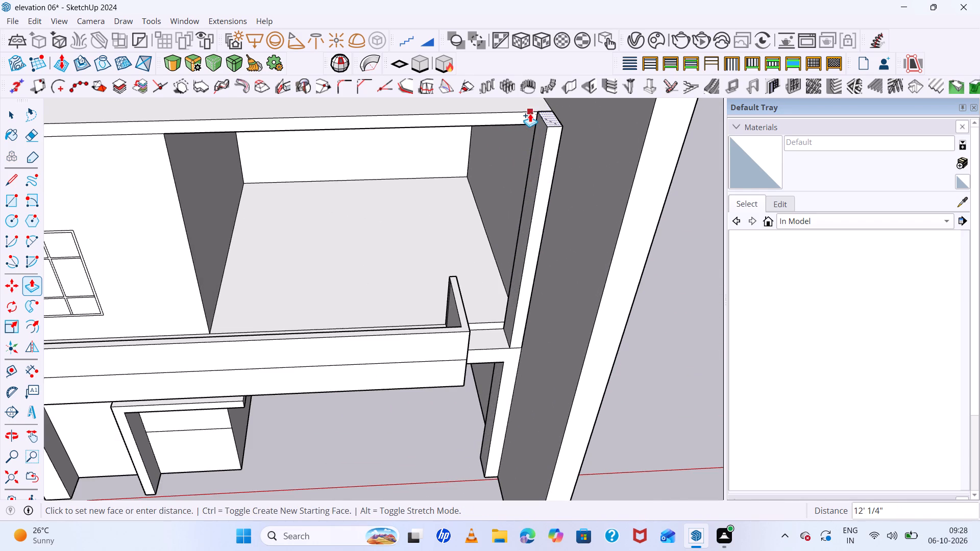
scroll(530, 113, "up", 4)
left_click(530, 113)
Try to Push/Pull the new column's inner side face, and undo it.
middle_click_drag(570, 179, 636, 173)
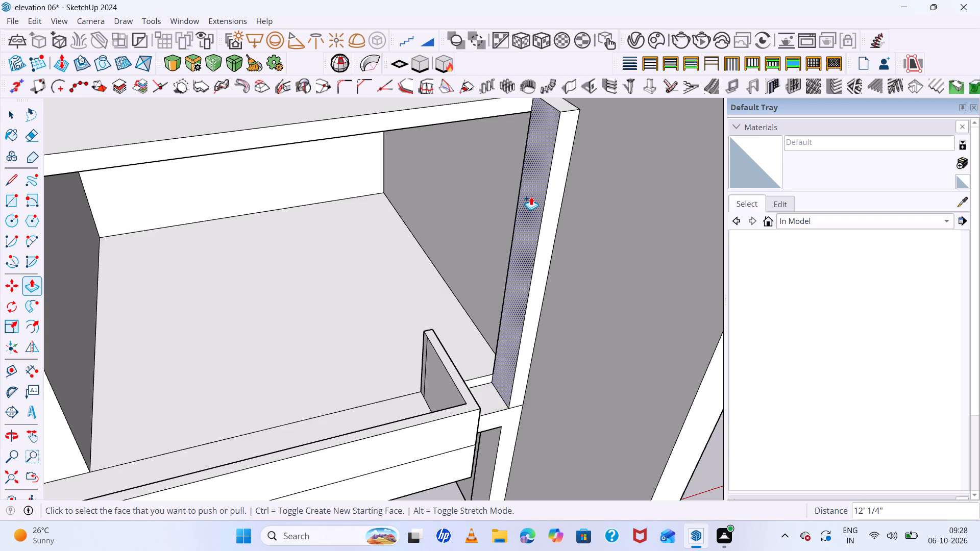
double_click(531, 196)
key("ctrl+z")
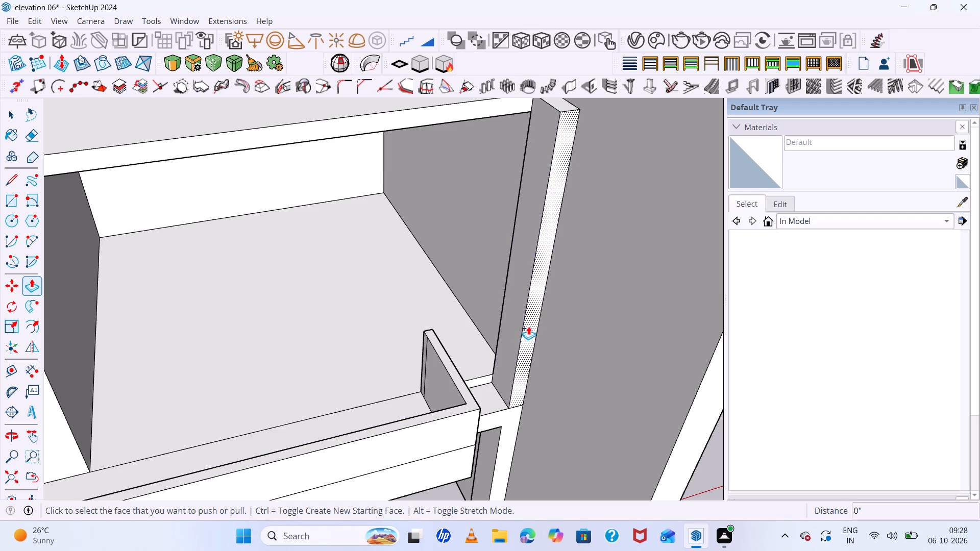
Push/Pull the new column's inner side face about 2' 9 5/8" toward the end of the balcony parapet.
middle_click_drag(525, 331, 401, 302)
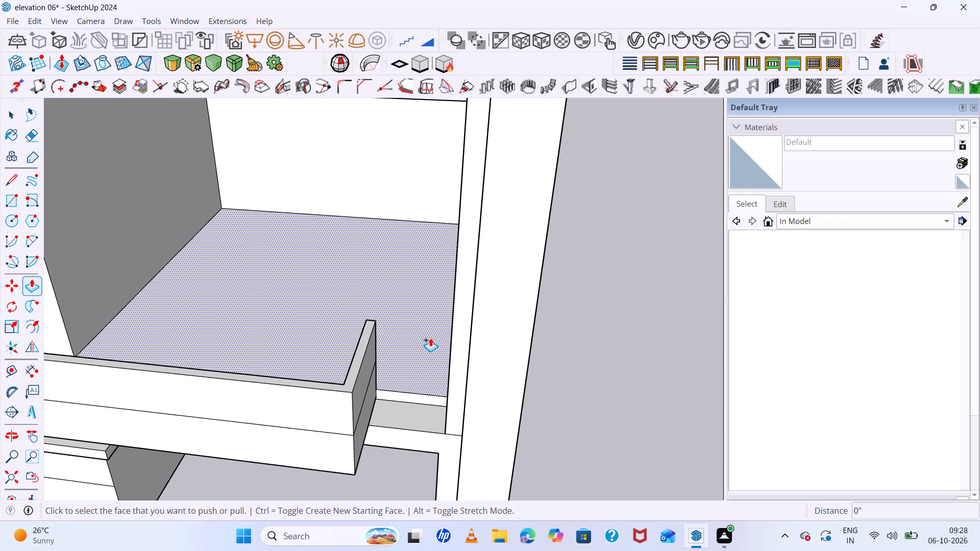
middle_click_drag(453, 374, 546, 355)
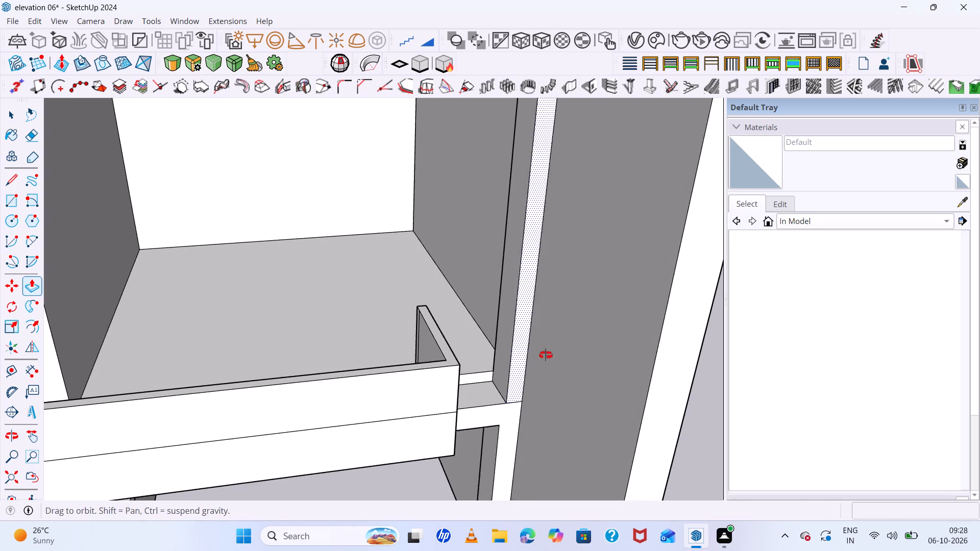
middle_click_drag(546, 355, 546, 354)
left_click(499, 347)
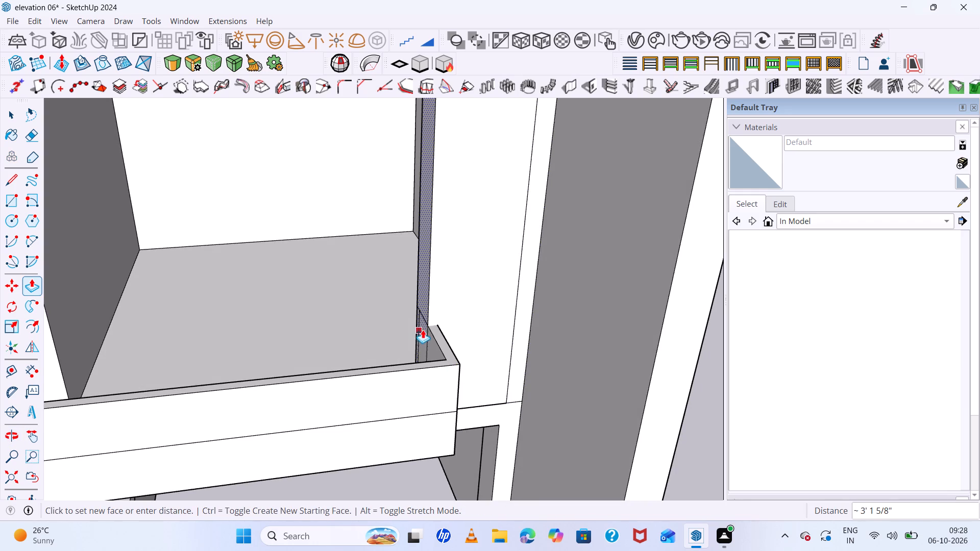
left_click(436, 325)
Delete the leftover vertical edge on the inner face of the balcony parapet's end, next to the column.
middle_click_drag(497, 387, 365, 370)
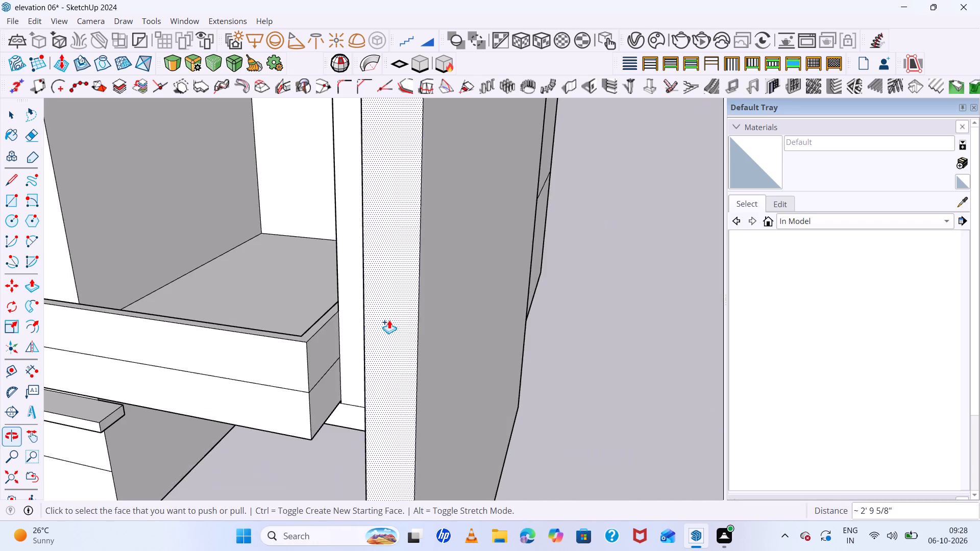
scroll(389, 320, "down", 7)
middle_click_drag(391, 324, 600, 328)
scroll(458, 311, "up", 5)
key("space")
middle_click_drag(432, 322, 559, 338)
scroll(444, 333, "up", 6)
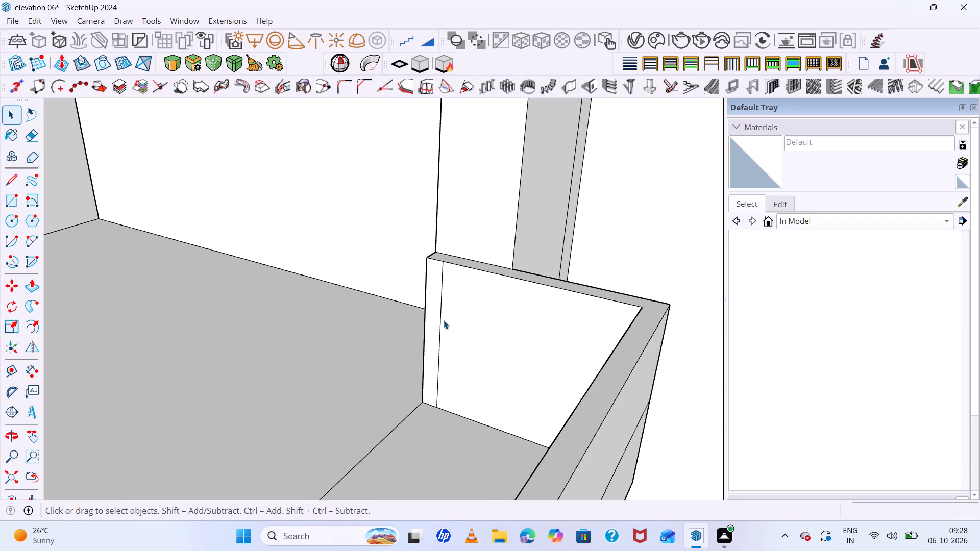
left_click(440, 312)
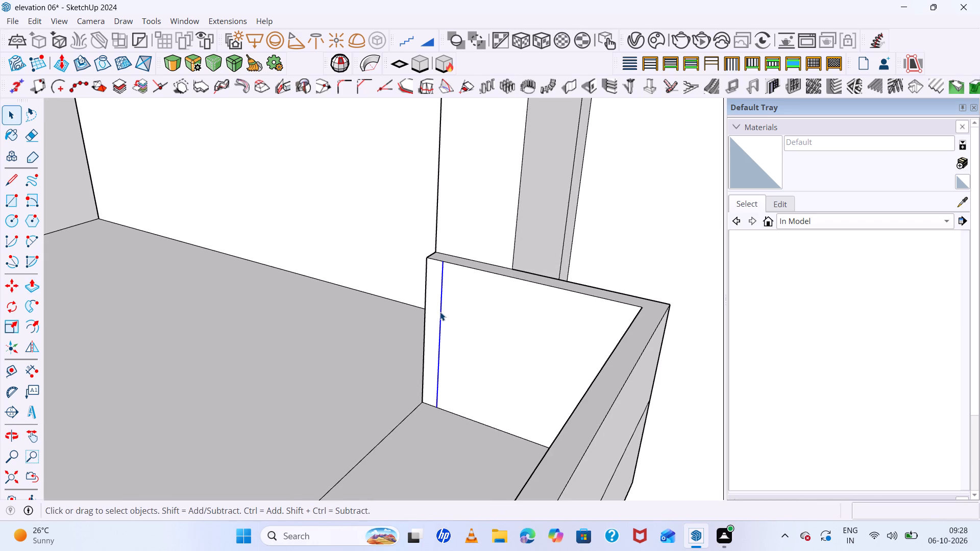
key("Delete")
left_click(412, 414)
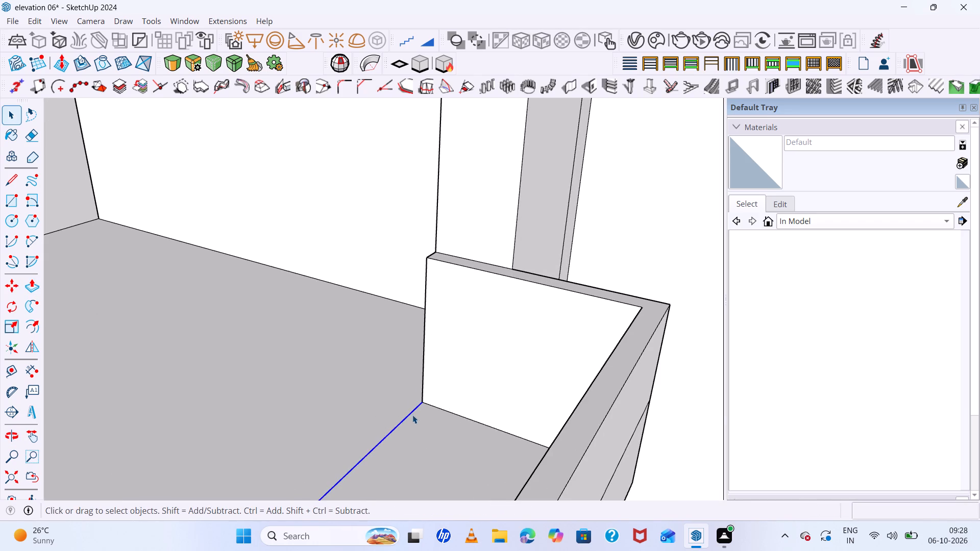
scroll(412, 408, "down", 6)
key("Escape")
Delete the leftover seam edges on the top and front faces of the widened column.
scroll(432, 329, "down", 7)
middle_click_drag(567, 386, 398, 340)
middle_click(398, 340)
scroll(398, 340, "down", 1)
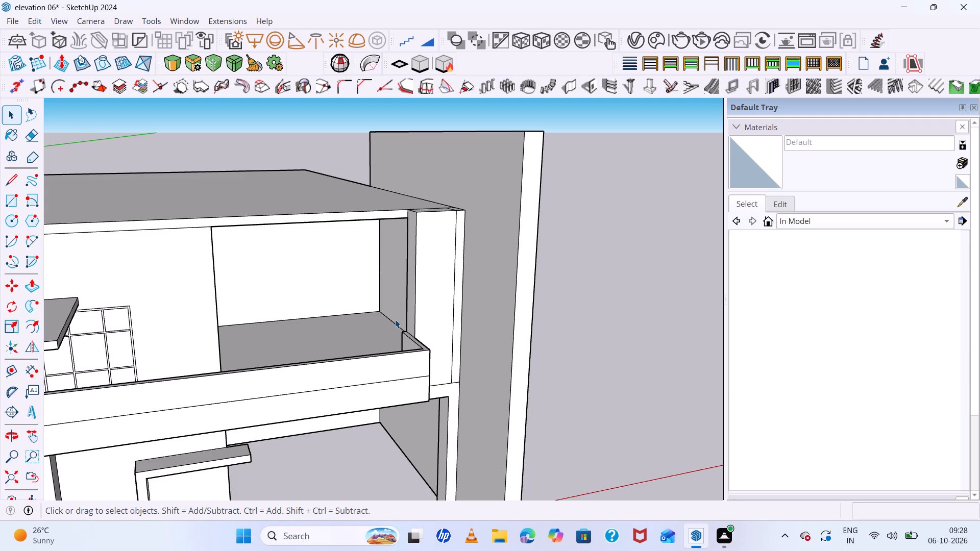
middle_click_drag(452, 385, 364, 329)
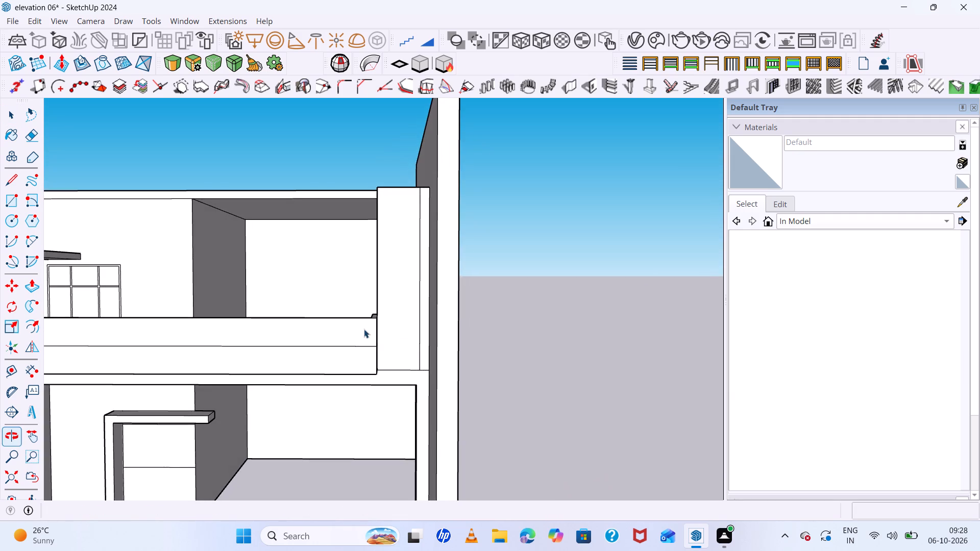
scroll(390, 356, "down", 11)
middle_click_drag(419, 382, 555, 392)
scroll(313, 344, "up", 6)
middle_click_drag(542, 340, 406, 429)
scroll(523, 285, "up", 6)
middle_click_drag(512, 309, 518, 382)
scroll(505, 364, "up", 6)
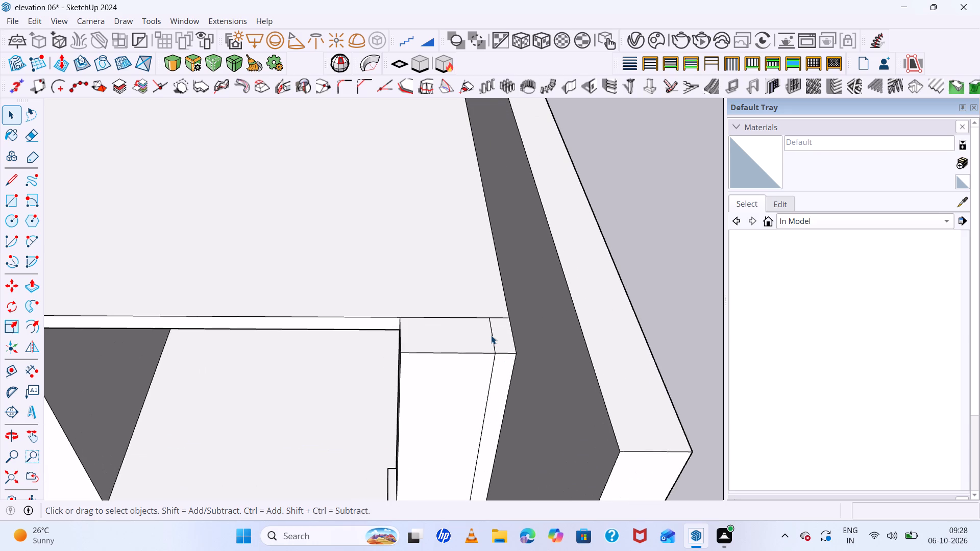
left_click(491, 335)
key("Delete")
middle_click_drag(499, 339, 492, 244)
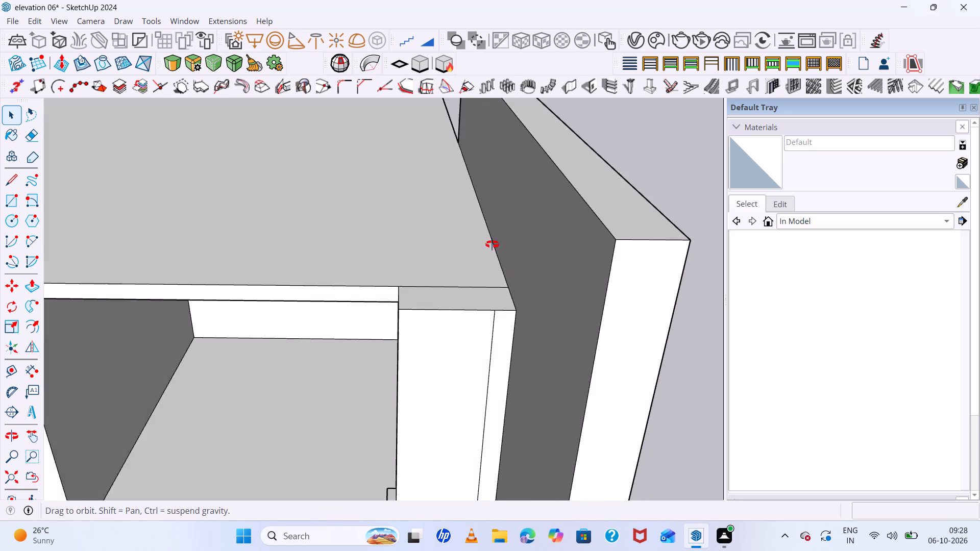
middle_click_drag(492, 244, 491, 237)
scroll(472, 282, "down", 7)
middle_click_drag(471, 293, 475, 243)
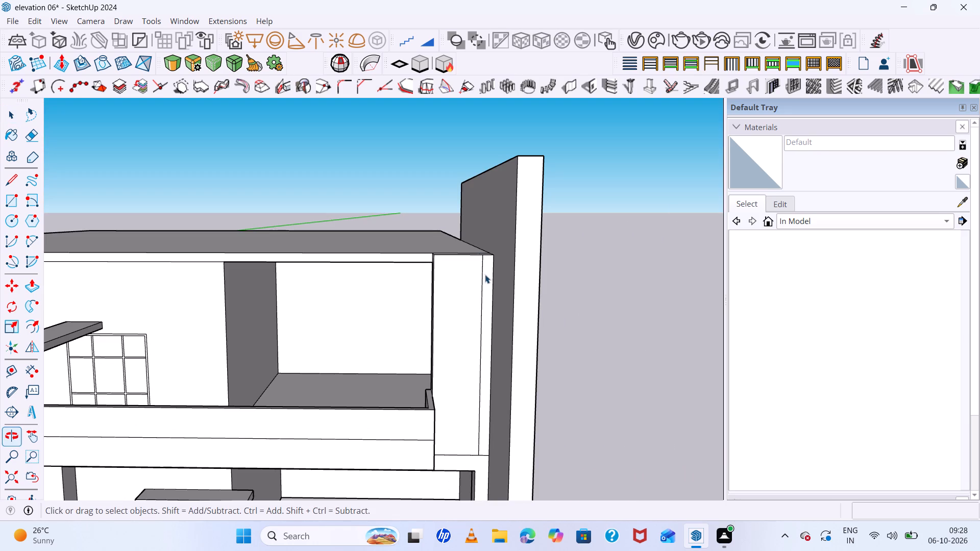
left_click(483, 286)
key("Delete")
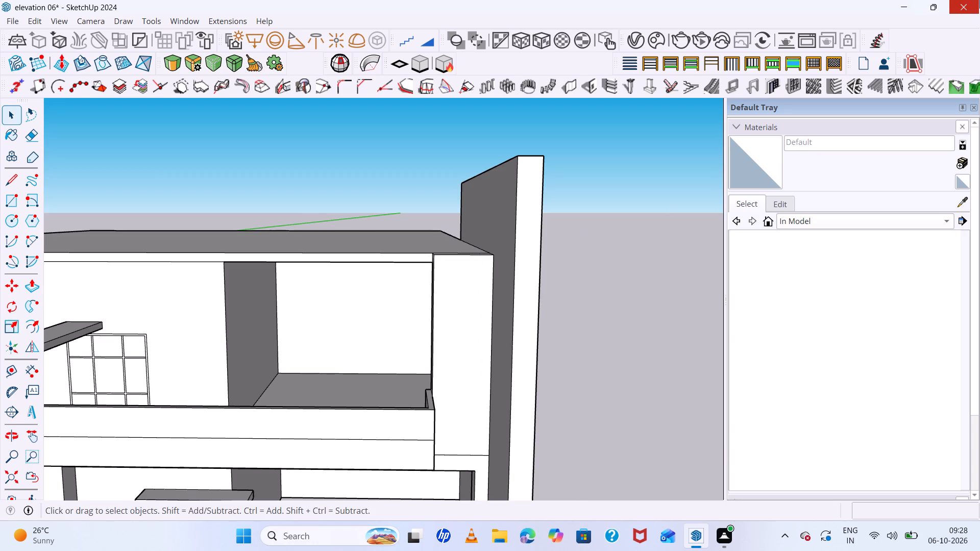
Close the Default Tray.
scroll(979, 0, "down", 2)
middle_click_drag(935, 115, 843, 80)
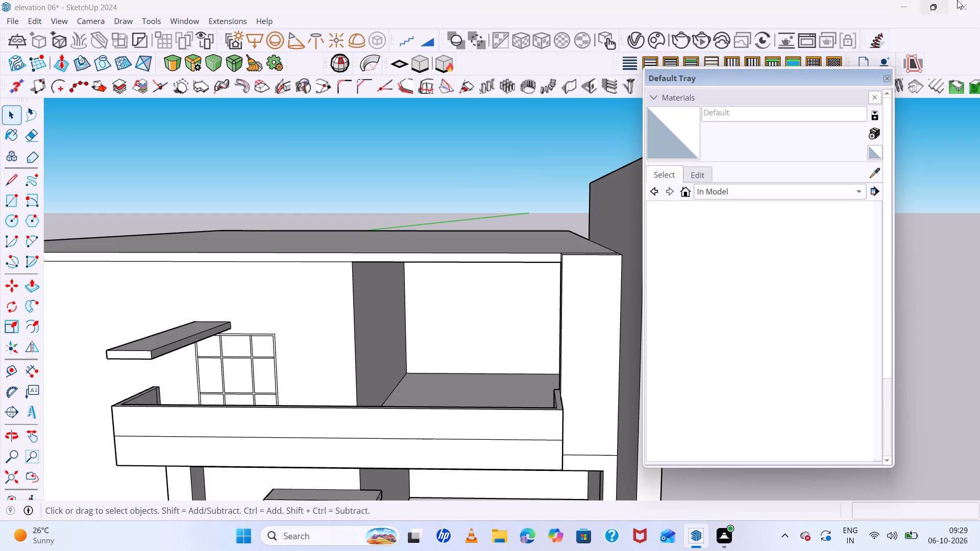
left_click(885, 81)
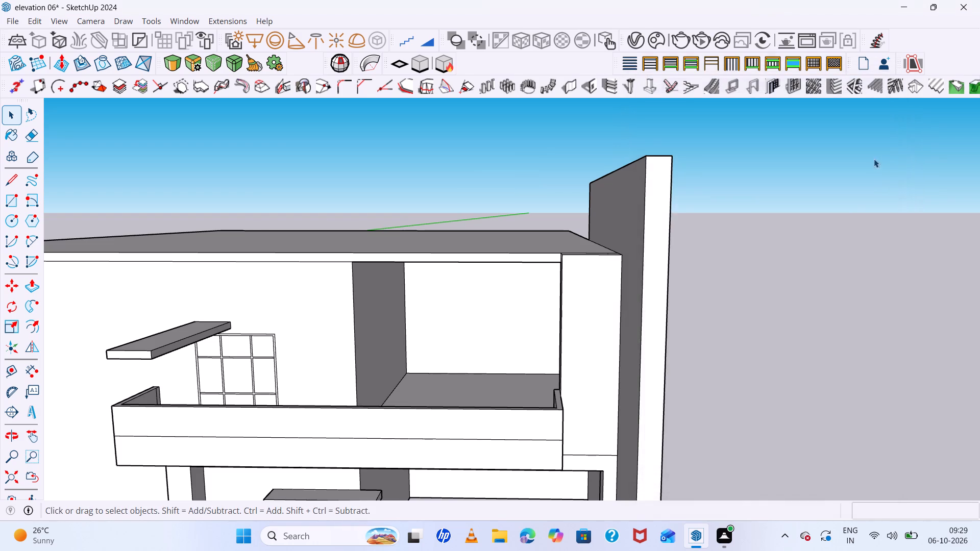
Draw a tall rectangle about 9' 1 1/2" by 2' 9/16" on the front face of the widened column.
middle_click_drag(874, 161, 745, 103)
scroll(553, 255, "down", 6)
middle_click_drag(485, 253, 874, 279)
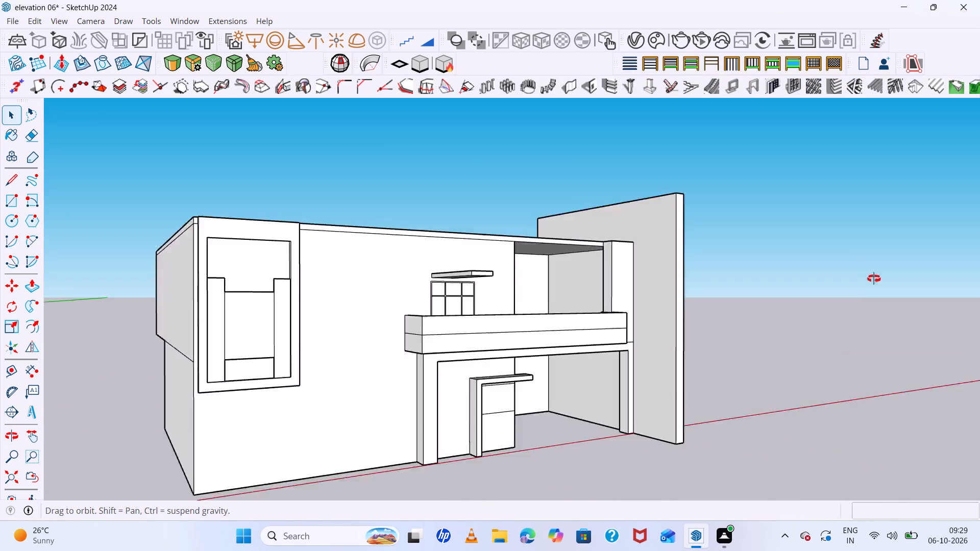
middle_click_drag(874, 279, 875, 279)
scroll(752, 267, "up", 7)
middle_click_drag(683, 257, 604, 258)
scroll(548, 264, "up", 5)
middle_click_drag(581, 262, 508, 262)
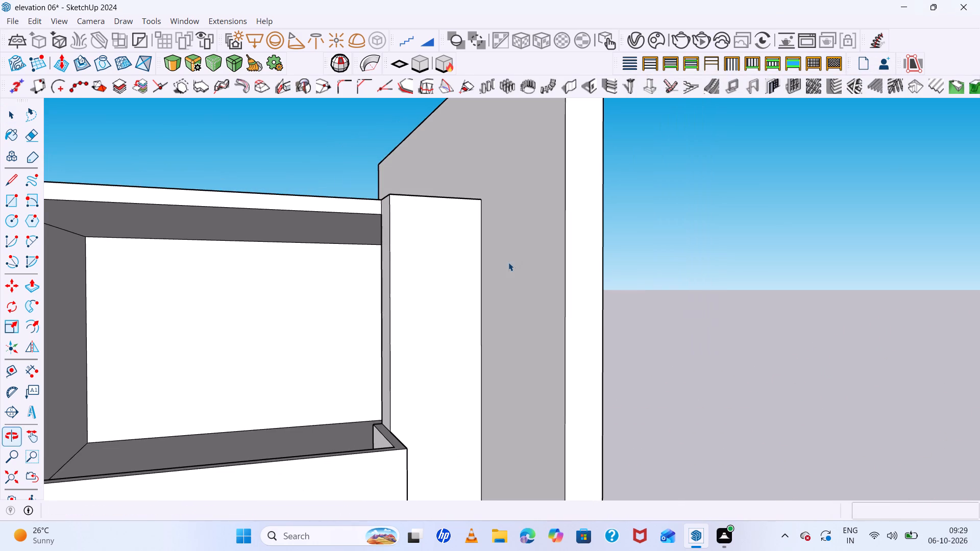
key("r")
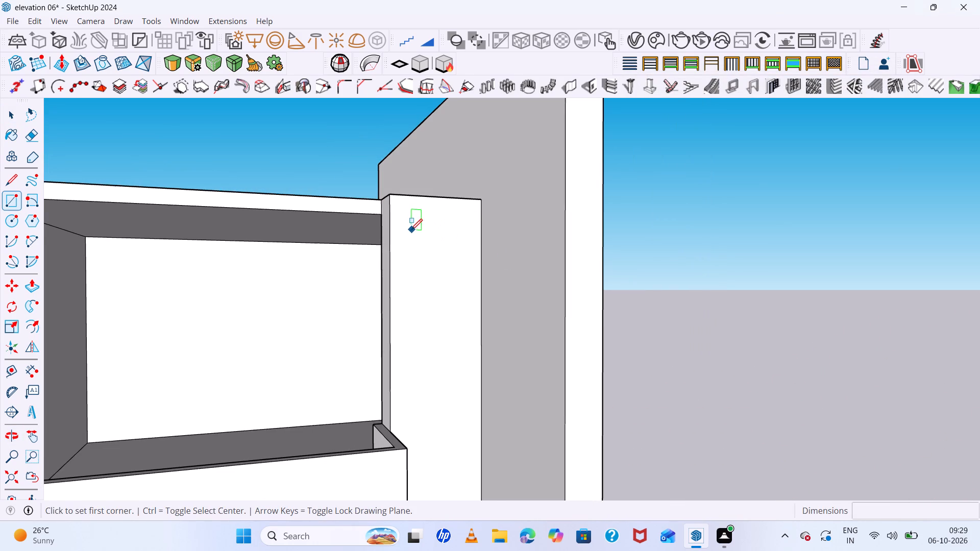
left_click(411, 237)
scroll(459, 304, "down", 6)
middle_click_drag(471, 363, 435, 359)
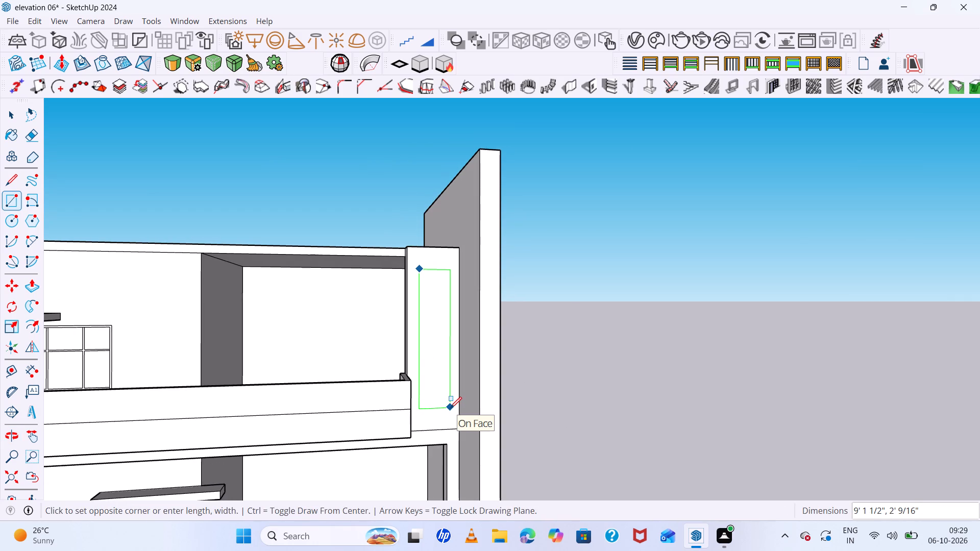
left_click(451, 407)
middle_click_drag(518, 390, 372, 379)
middle_click_drag(394, 381, 520, 386)
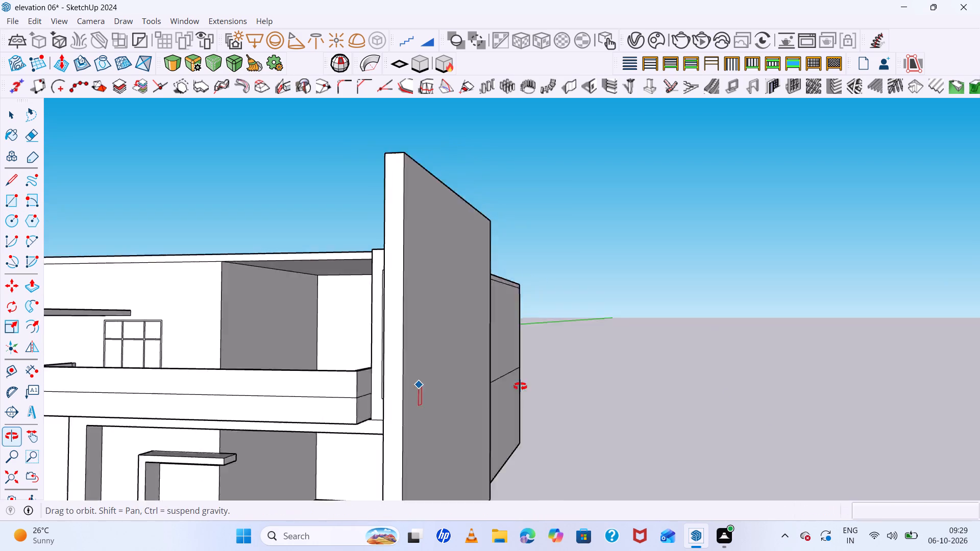
middle_click_drag(520, 386, 552, 427)
scroll(569, 299, "down", 7)
middle_click_drag(630, 309, 593, 324)
key("space")
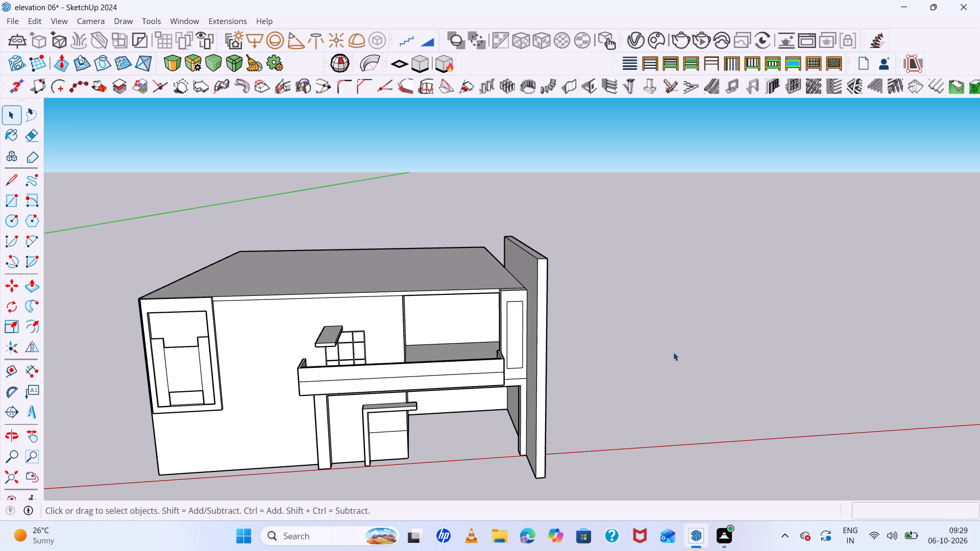
Push/Pull the canopy slab's end face about 7' 8 3/16" along the wall across the gridded window.
middle_click_drag(672, 354, 777, 380)
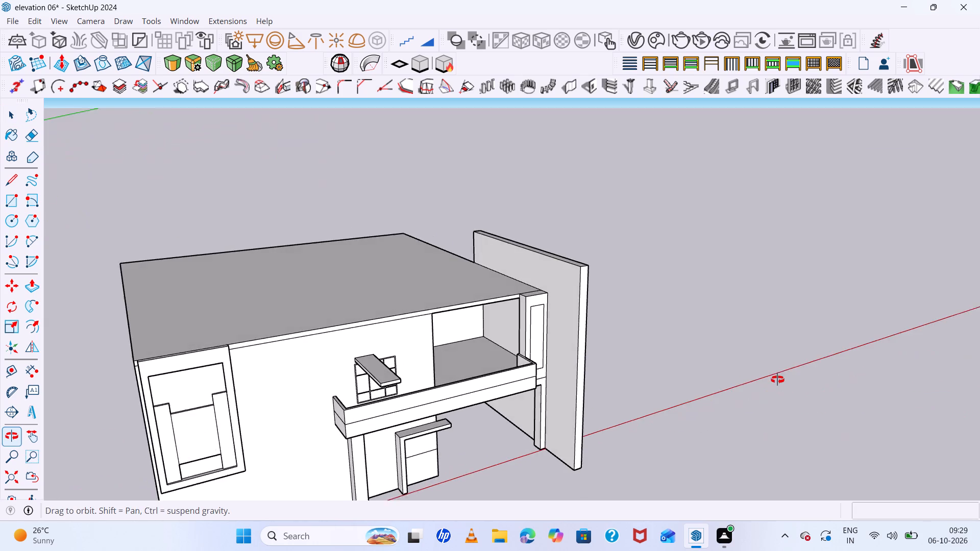
middle_click_drag(777, 380, 677, 374)
scroll(676, 372, "down", 7)
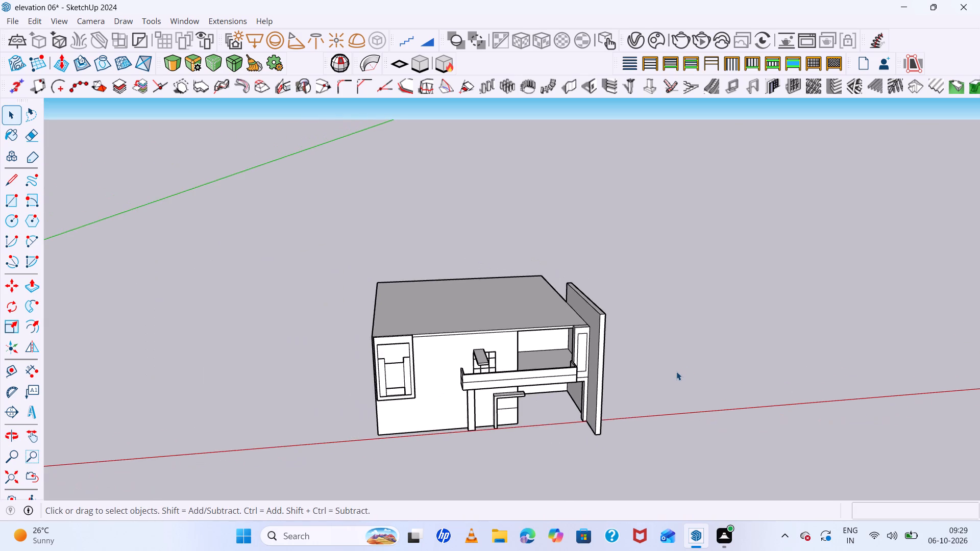
middle_click_drag(662, 366, 594, 344)
scroll(592, 344, "down", 1)
scroll(563, 360, "up", 7)
middle_click_drag(563, 361, 504, 355)
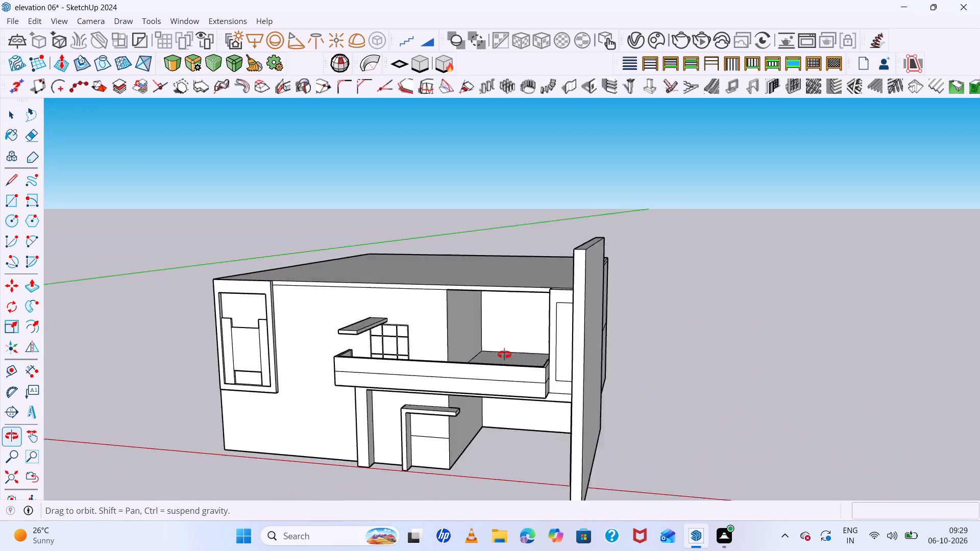
middle_click_drag(504, 355, 442, 364)
scroll(376, 333, "up", 5)
scroll(332, 314, "up", 6)
left_click(331, 313)
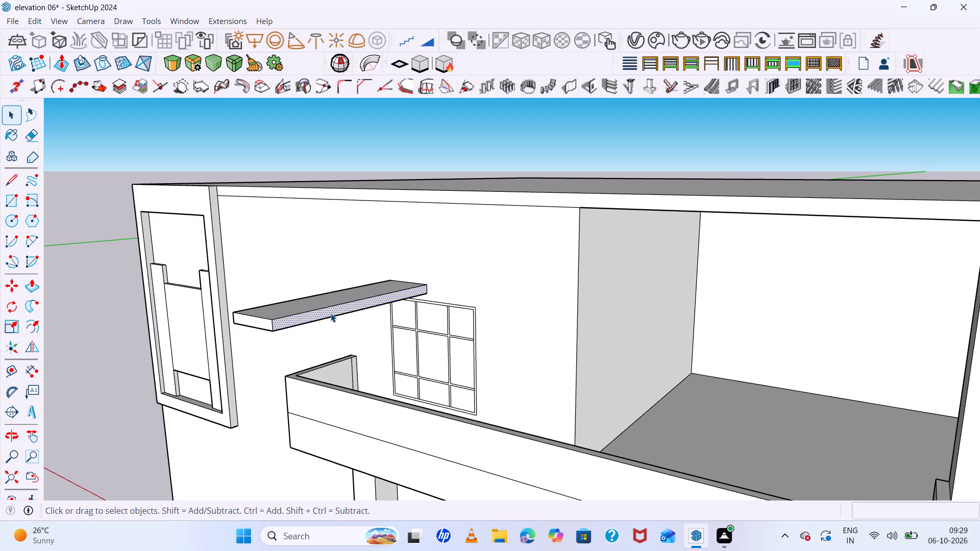
key("p")
left_click(331, 313)
scroll(719, 369, "down", 3)
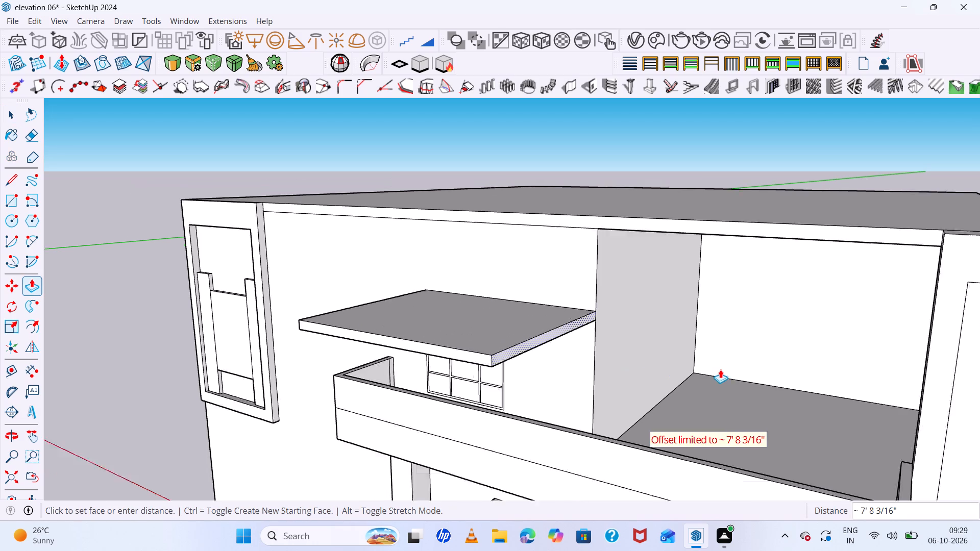
scroll(720, 369, "down", 4)
double_click(720, 369)
scroll(583, 369, "up", 11)
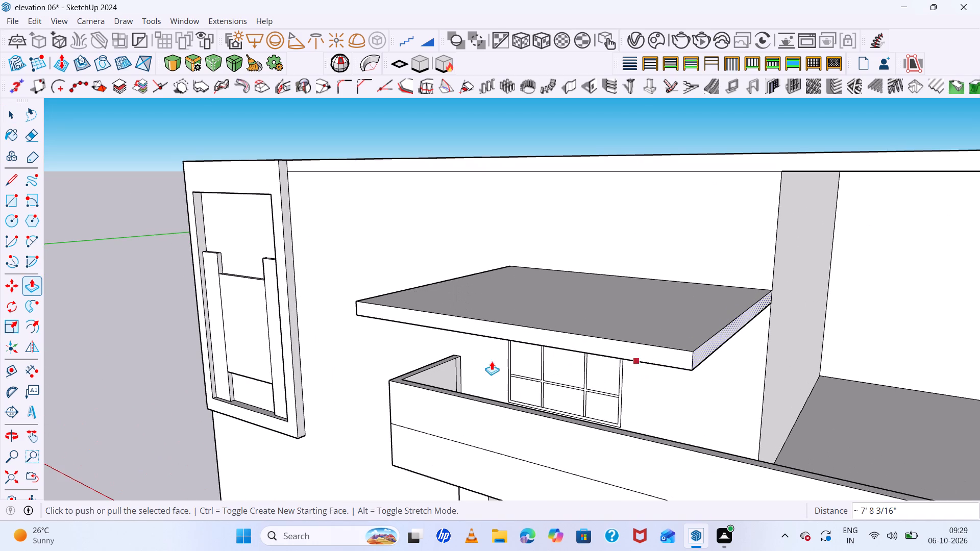
Push/Pull the canopy slab's end face about 12' 7 5/16" until it meets the panelled column beside the tall side wall.
middle_click(492, 361)
middle_click_drag(680, 350, 589, 338)
scroll(611, 337, "up", 5)
left_click(540, 337)
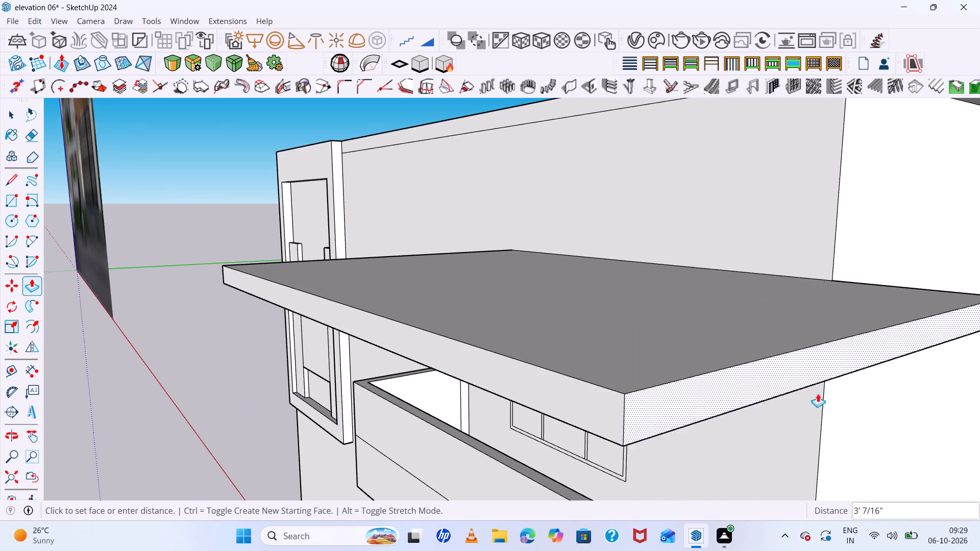
scroll(824, 396, "down", 20)
scroll(812, 367, "down", 12)
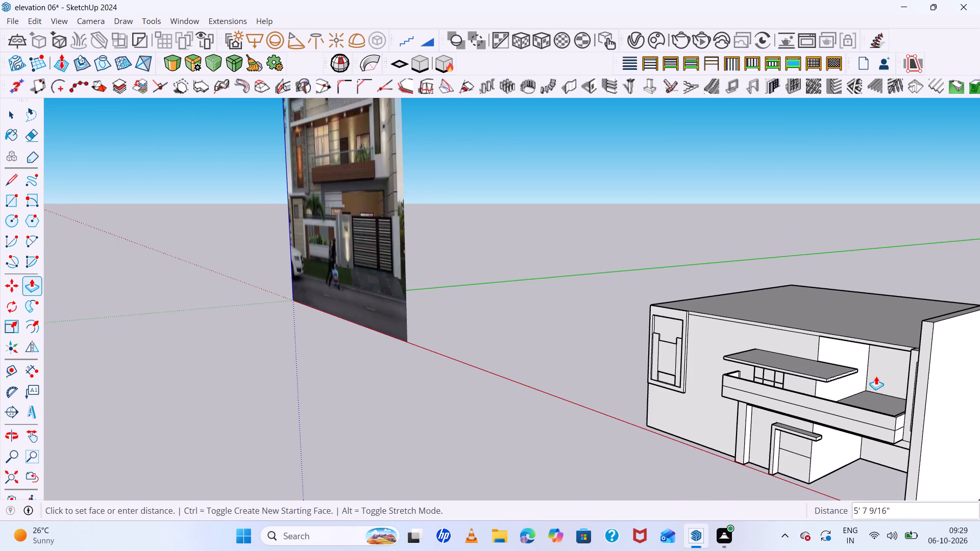
scroll(892, 385, "up", 11)
scroll(933, 383, "up", 6)
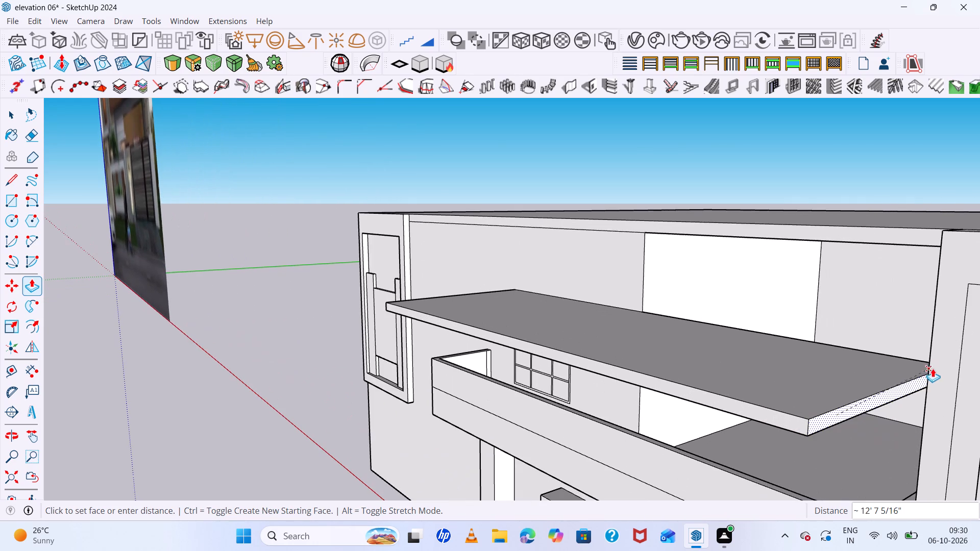
left_click(927, 372)
Examine the lengthened canopy slab from below, from the front and around the tall side wall.
middle_click_drag(761, 349, 967, 222)
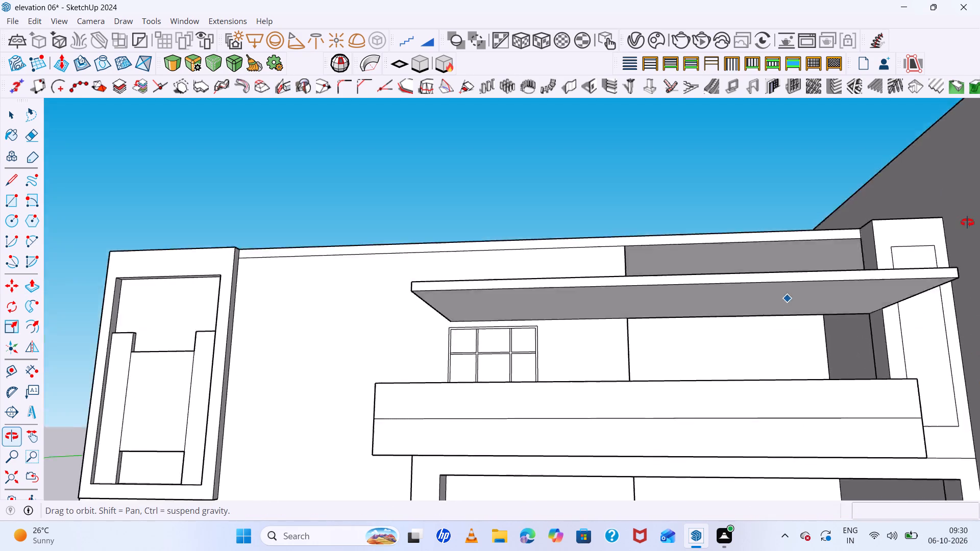
middle_click_drag(967, 222, 663, 279)
scroll(651, 254, "down", 7)
middle_click_drag(694, 270, 978, 372)
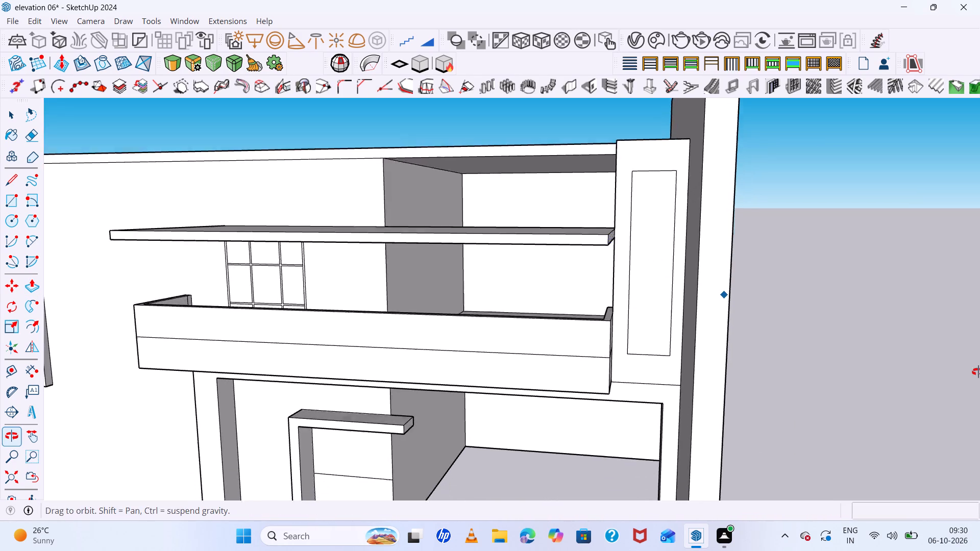
middle_click_drag(978, 372, 978, 372)
scroll(871, 258, "down", 6)
middle_click_drag(979, 296, 738, 285)
scroll(736, 268, "up", 1)
scroll(736, 268, "down", 3)
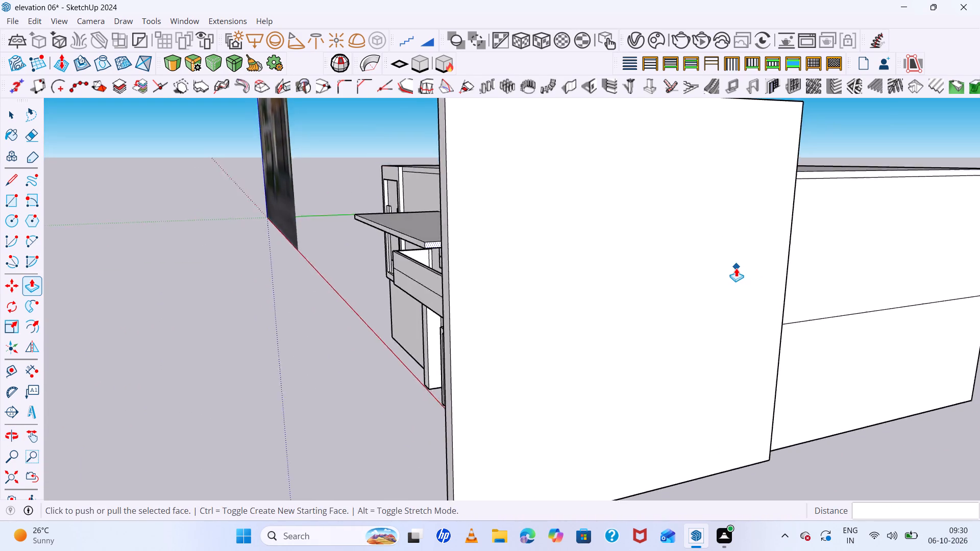
scroll(736, 268, "down", 5)
Push/Pull the canopy slab's long front face outward about 2' 10 3/4" over the balcony.
middle_click_drag(739, 287, 945, 342)
scroll(634, 298, "up", 12)
middle_click_drag(711, 322, 979, 376)
scroll(956, 362, "up", 1)
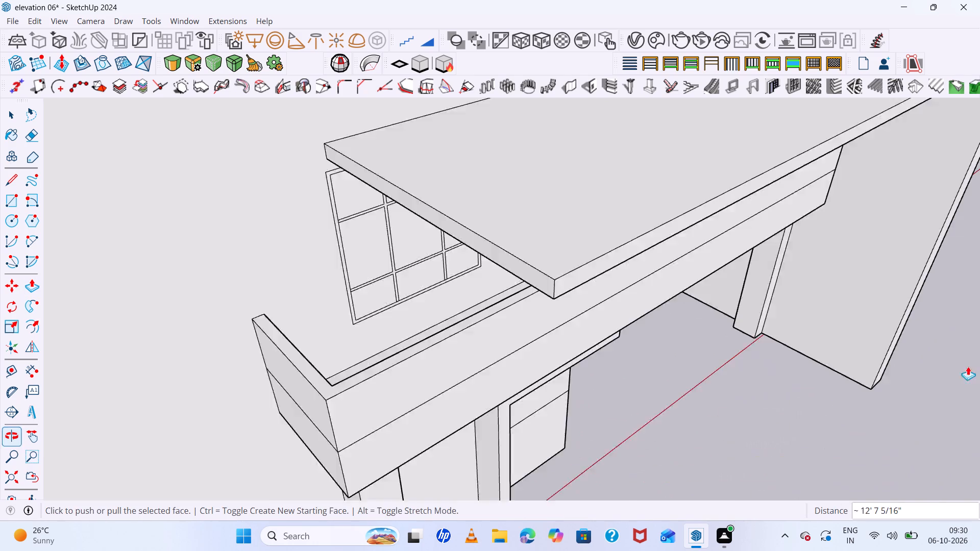
scroll(814, 318, "down", 8)
middle_click_drag(811, 316, 791, 285)
scroll(866, 216, "up", 7)
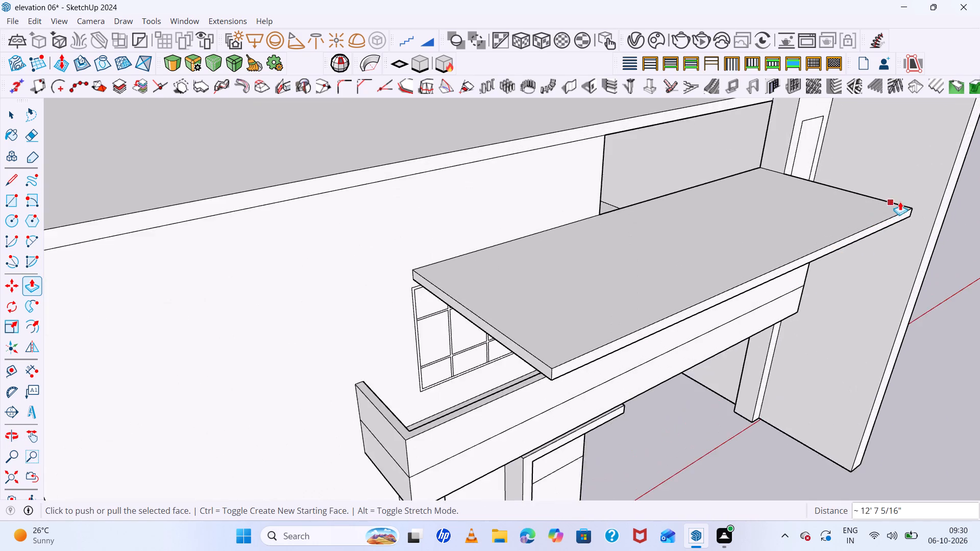
scroll(900, 202, "up", 5)
key("space")
left_click(903, 220)
key("p")
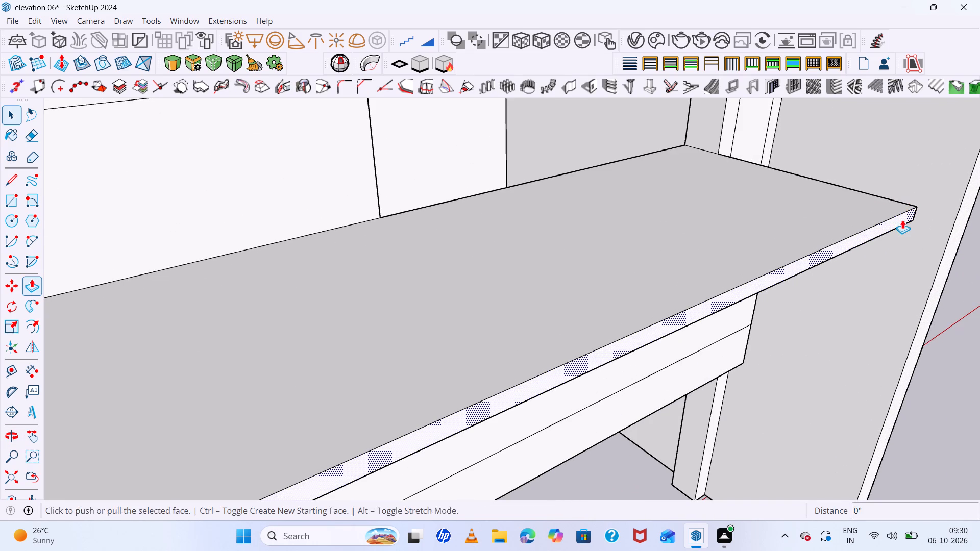
left_click(902, 220)
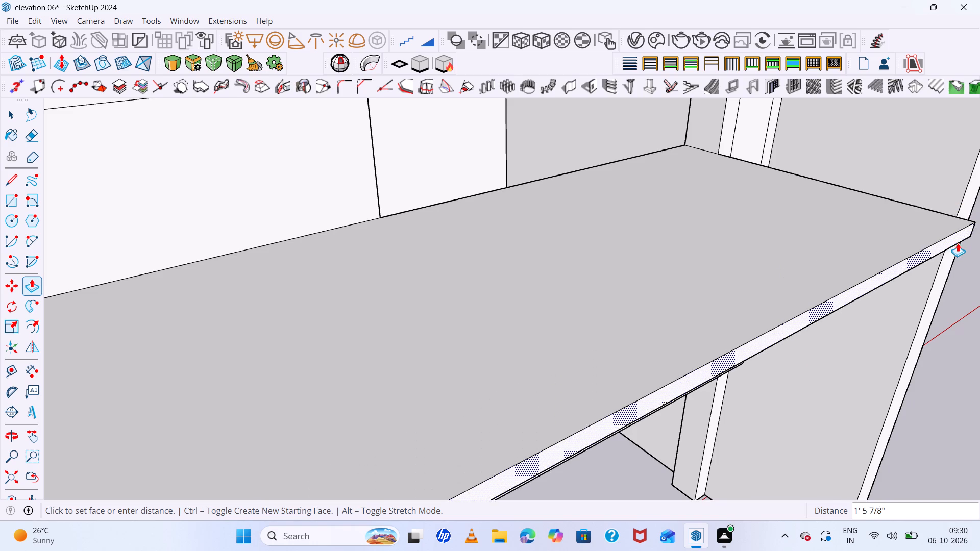
middle_click_drag(958, 243, 855, 233)
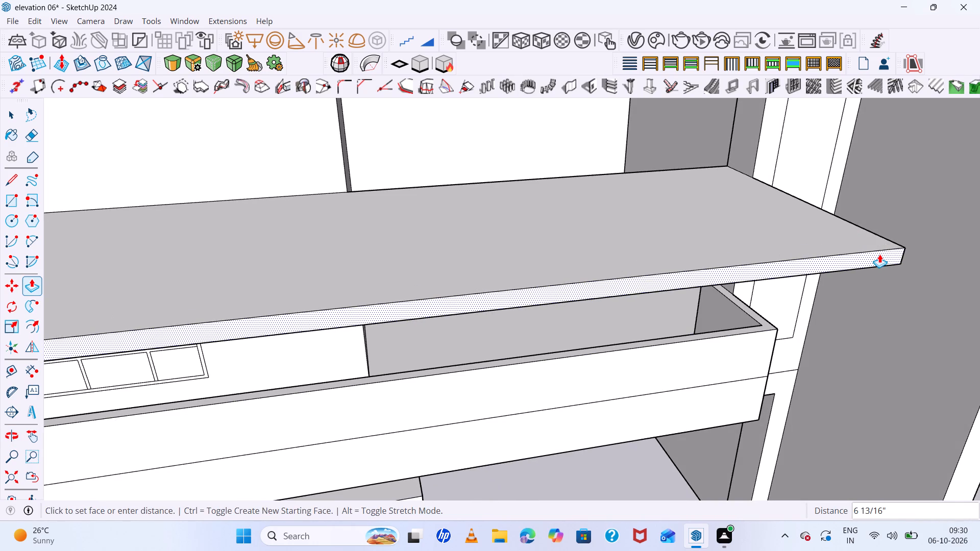
scroll(863, 249, "down", 5)
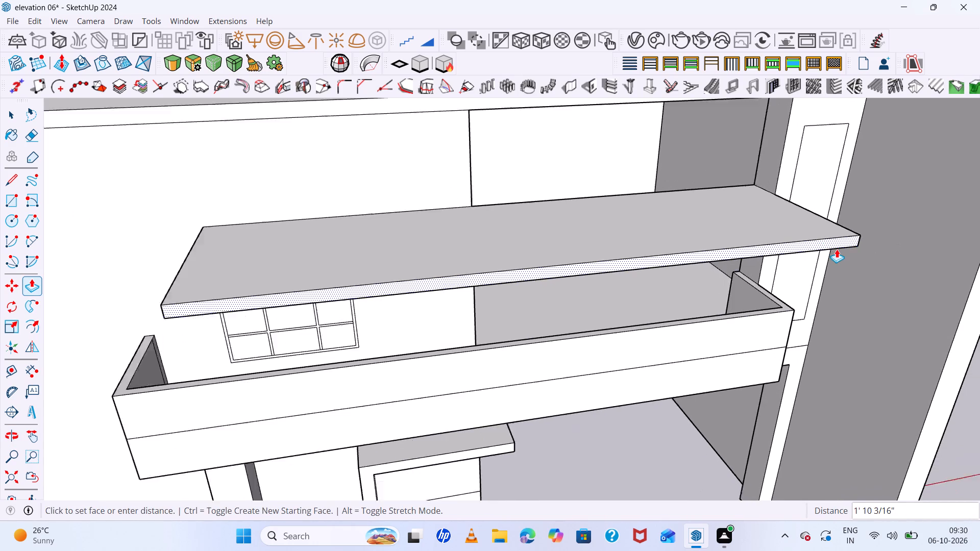
scroll(837, 249, "down", 3)
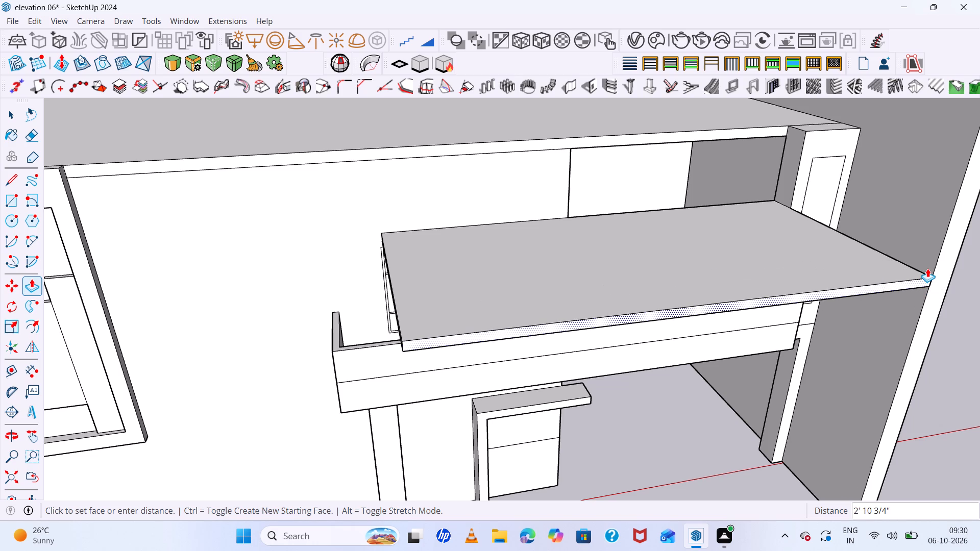
double_click(927, 268)
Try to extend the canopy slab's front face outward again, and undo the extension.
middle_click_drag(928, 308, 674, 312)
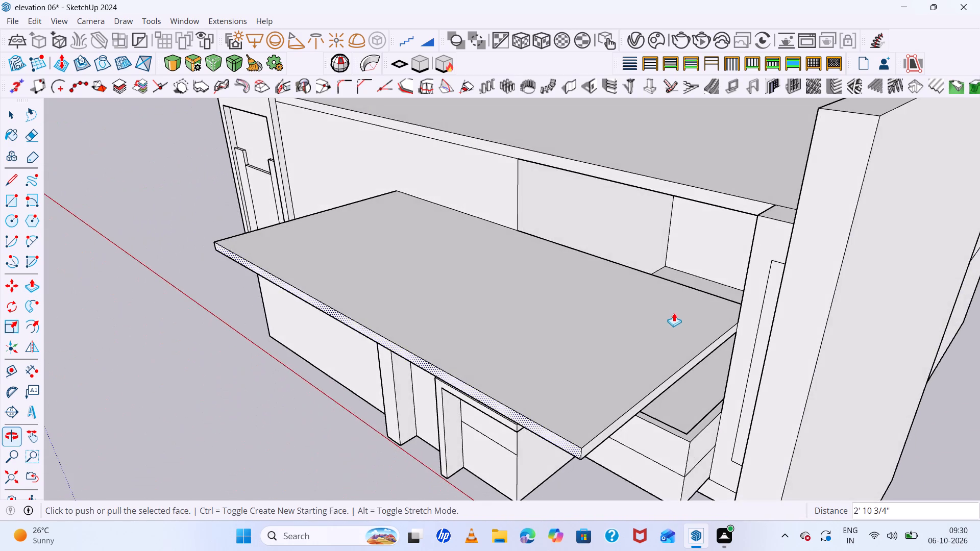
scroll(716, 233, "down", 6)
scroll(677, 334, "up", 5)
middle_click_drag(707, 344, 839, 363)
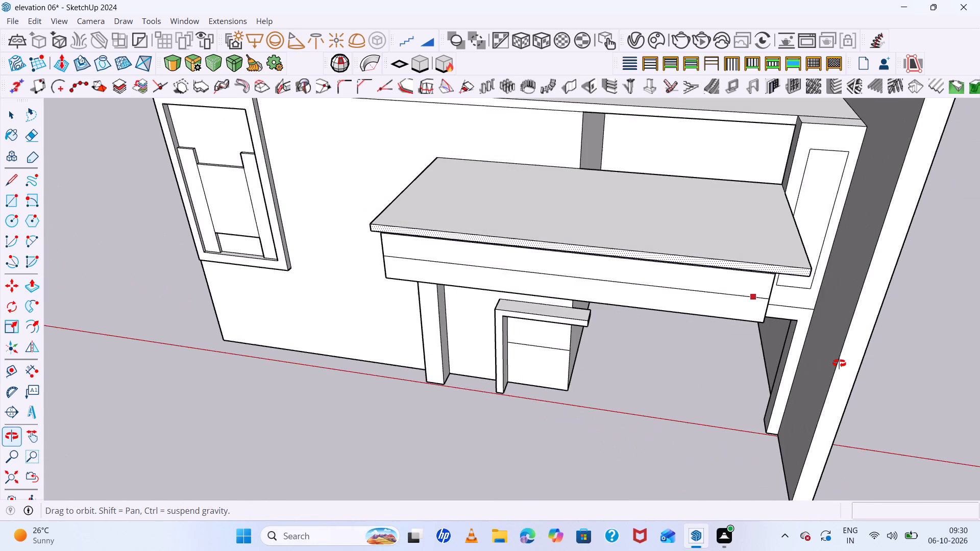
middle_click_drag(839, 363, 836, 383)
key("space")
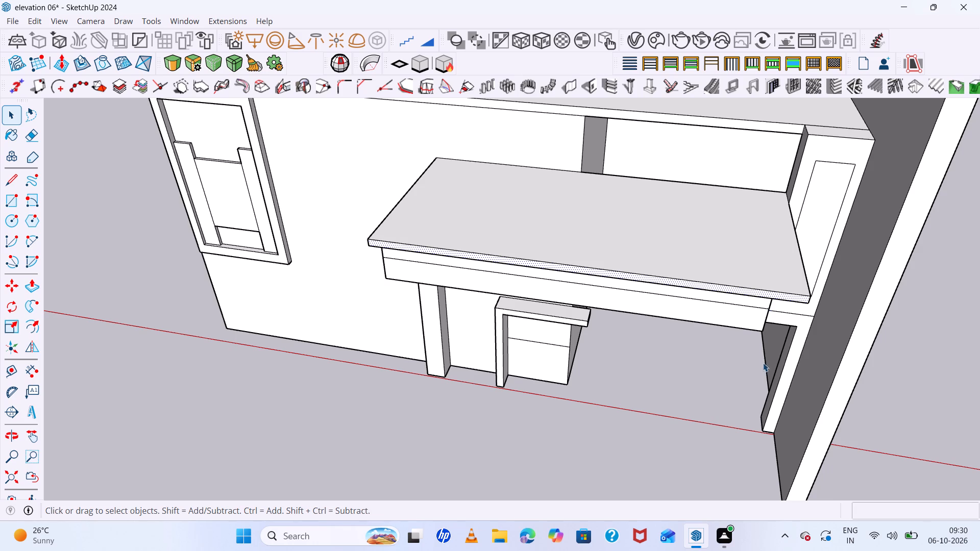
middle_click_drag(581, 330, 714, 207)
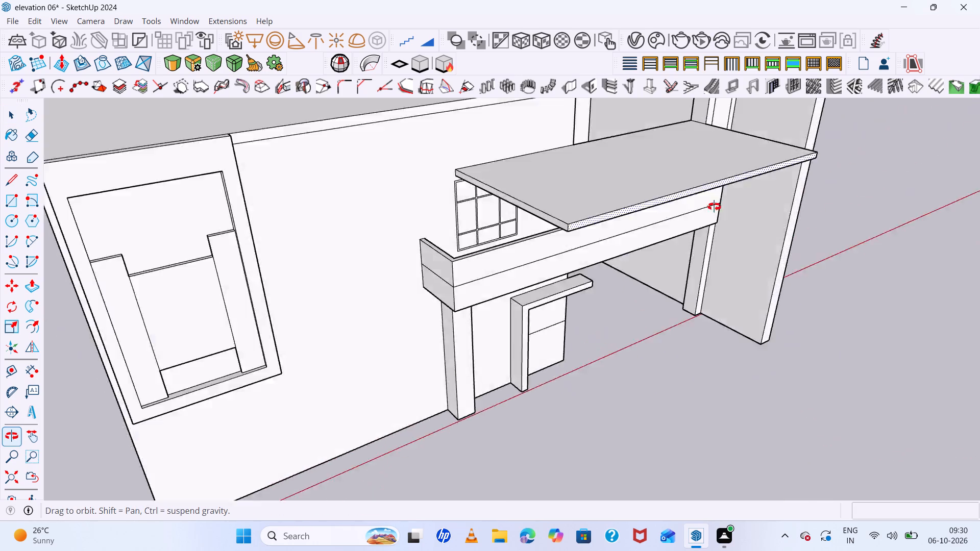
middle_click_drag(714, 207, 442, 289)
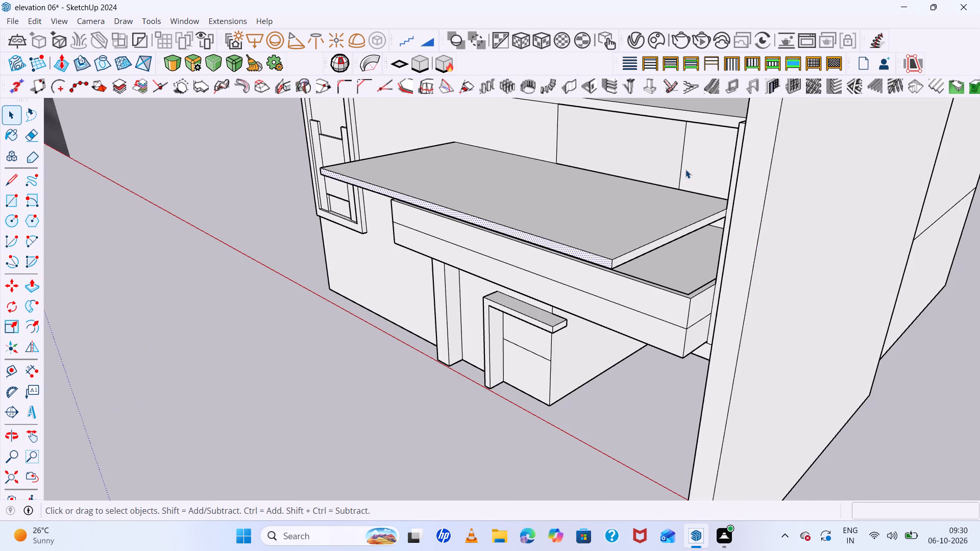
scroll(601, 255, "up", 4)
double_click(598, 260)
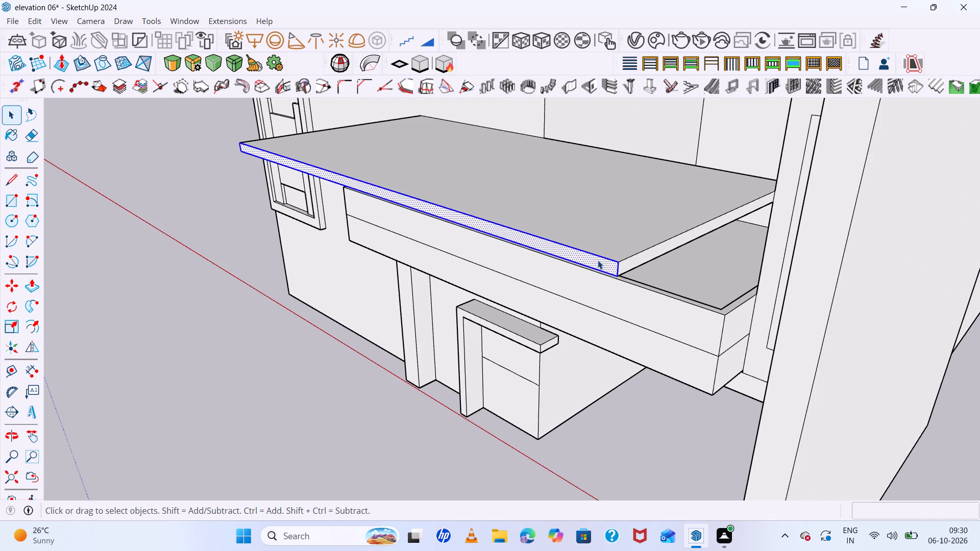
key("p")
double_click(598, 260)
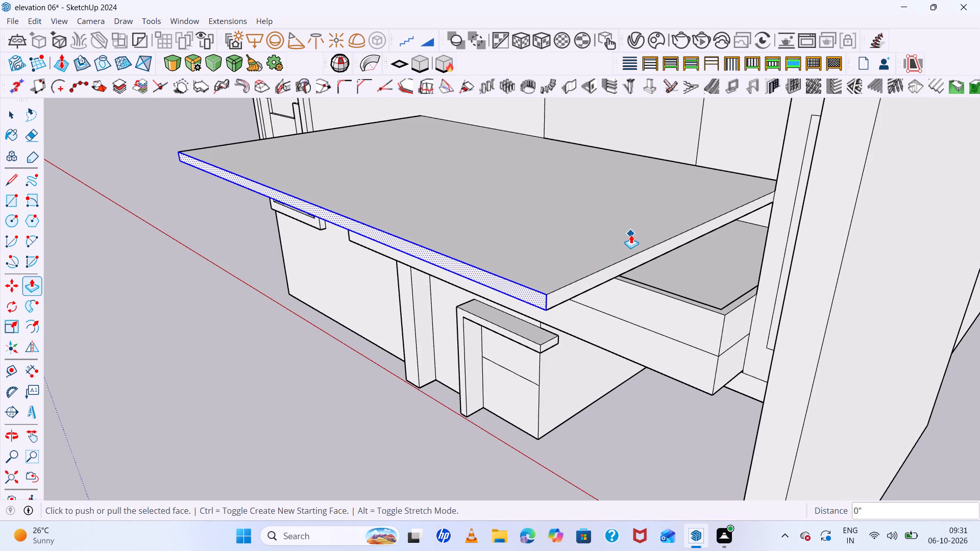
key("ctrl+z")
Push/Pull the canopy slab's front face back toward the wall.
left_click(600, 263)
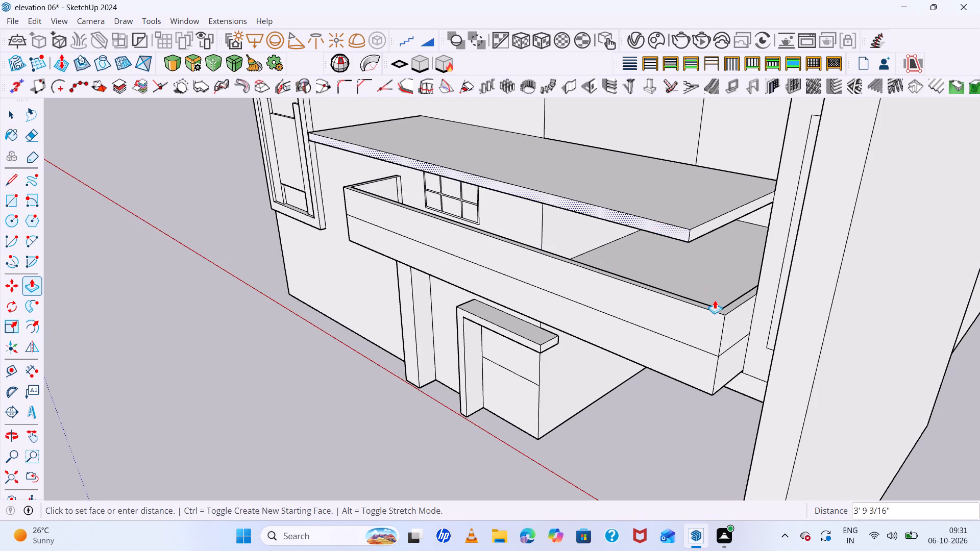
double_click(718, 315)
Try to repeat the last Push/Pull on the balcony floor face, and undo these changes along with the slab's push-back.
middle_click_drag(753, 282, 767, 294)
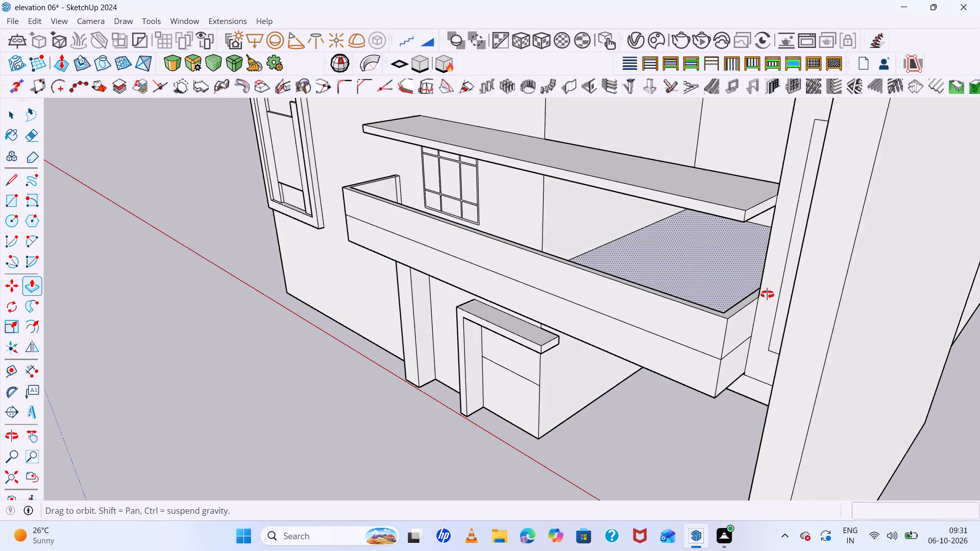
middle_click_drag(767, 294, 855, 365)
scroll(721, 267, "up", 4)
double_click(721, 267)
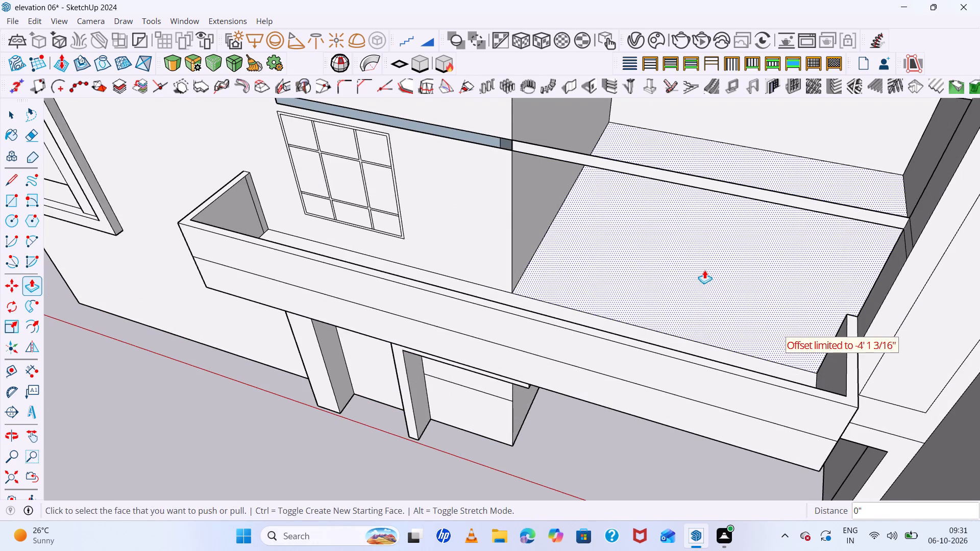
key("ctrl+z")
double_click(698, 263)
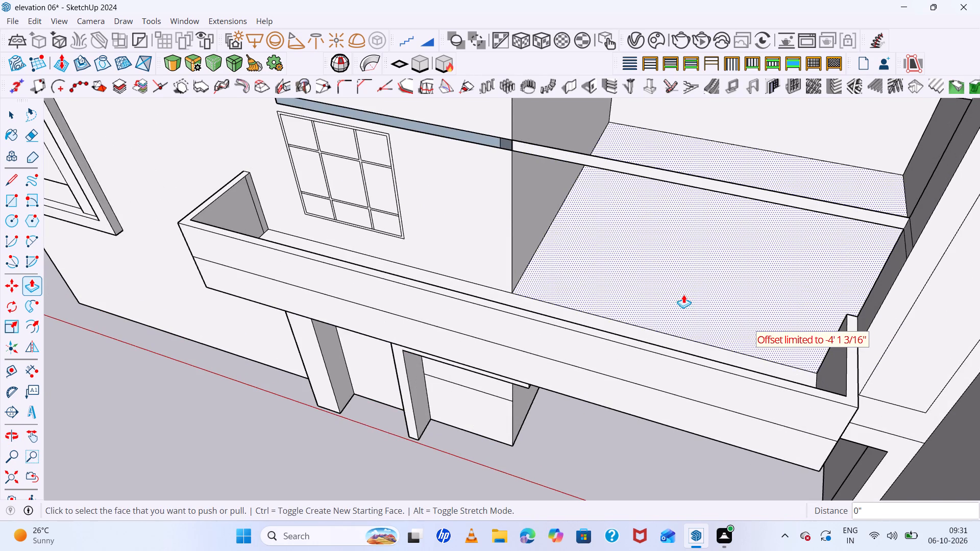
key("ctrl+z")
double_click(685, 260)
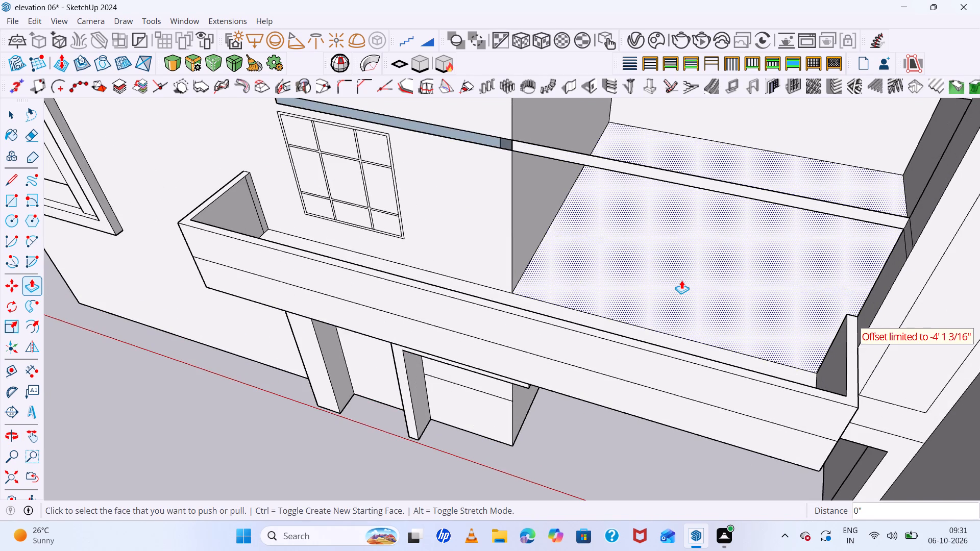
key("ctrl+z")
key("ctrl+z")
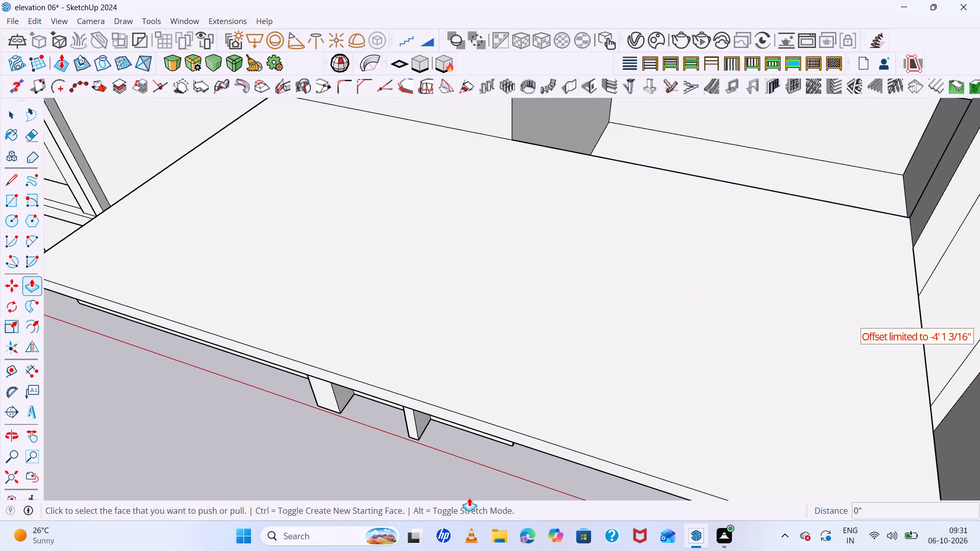
Repeat the last Push/Pull on the canopy slab's front face to set it back toward the wall.
double_click(496, 430)
Push/Pull the canopy slab's front face outward about 2' 10 3/4" over the balcony.
middle_click_drag(478, 275, 879, 348)
scroll(740, 263, "up", 5)
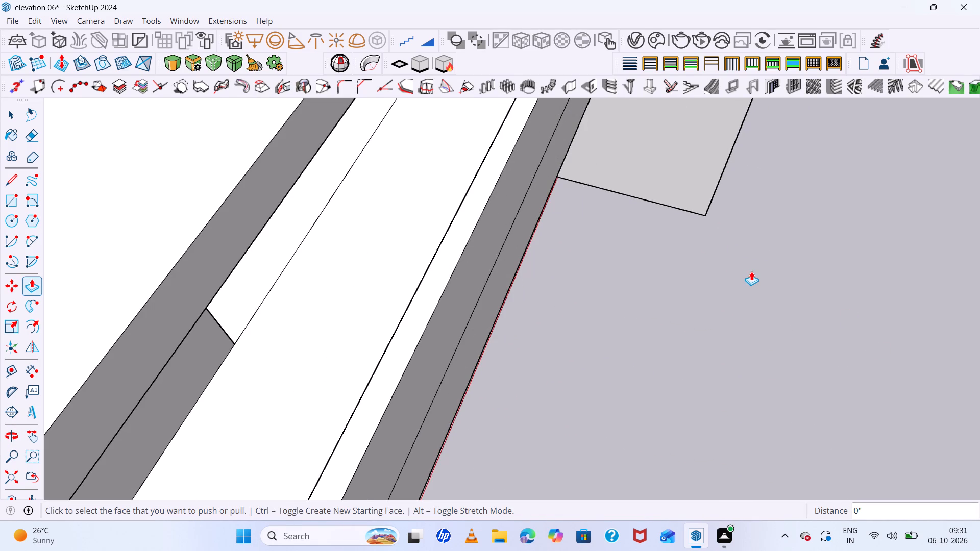
middle_click_drag(753, 272, 674, 261)
scroll(676, 252, "down", 8)
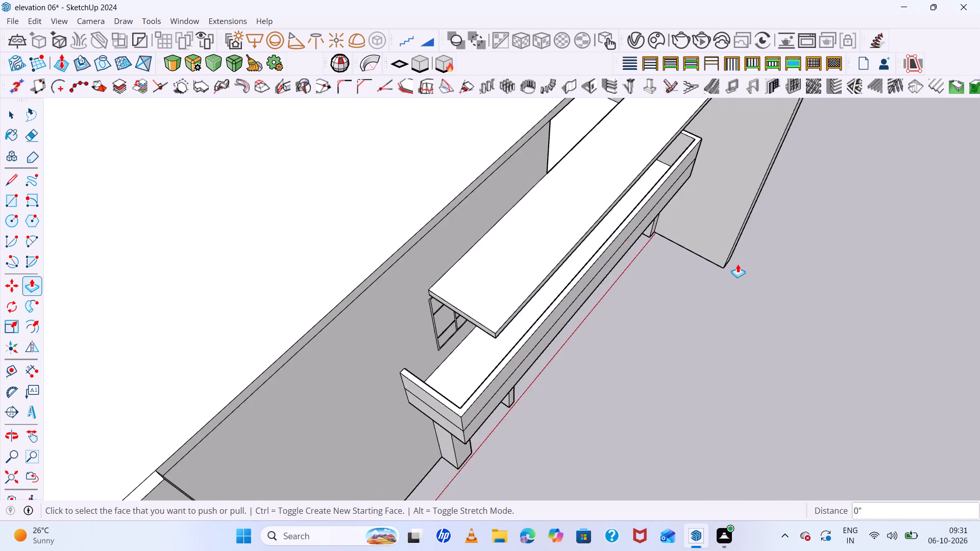
scroll(738, 264, "down", 4)
middle_click_drag(736, 263, 621, 169)
scroll(620, 250, "up", 6)
scroll(572, 281, "up", 5)
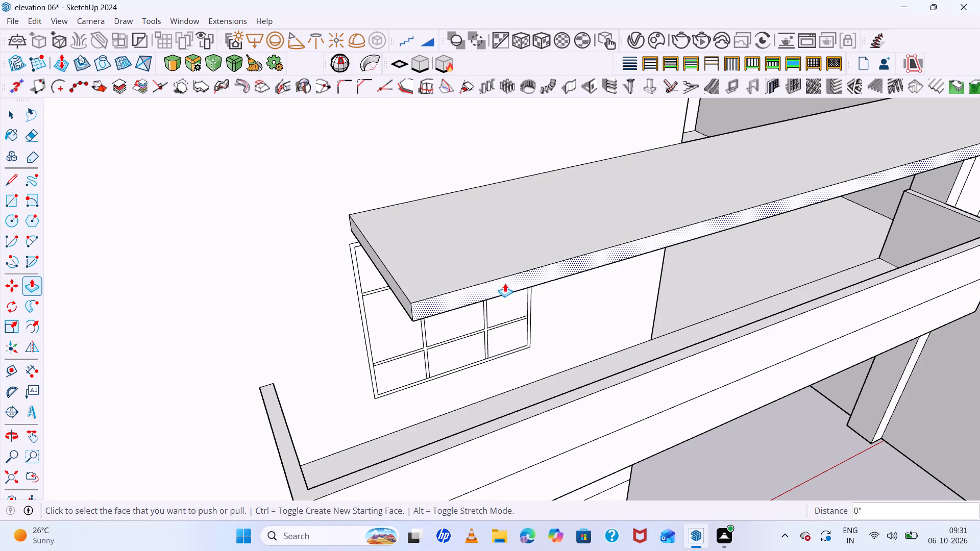
left_click(504, 282)
scroll(592, 329, "down", 4)
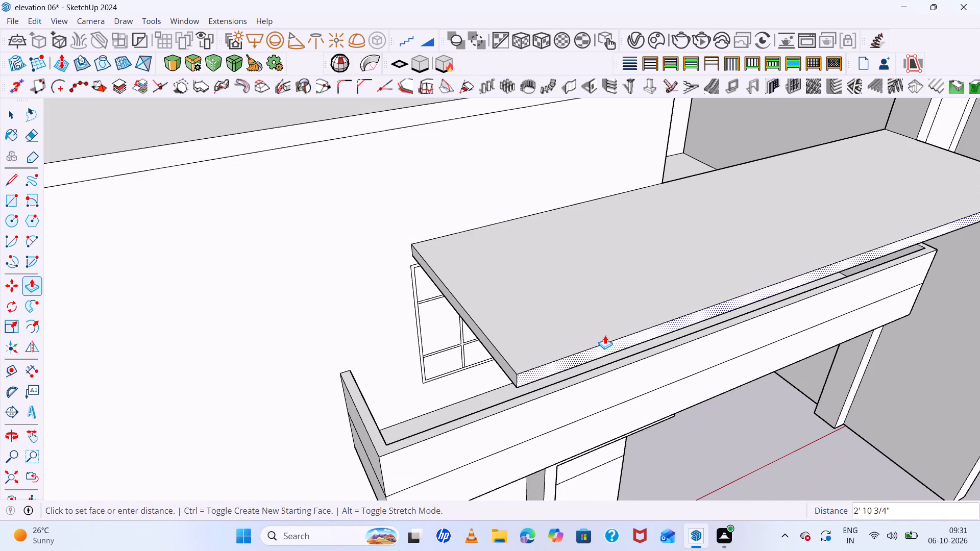
double_click(605, 335)
Push/Pull the gridded window's connected inner bars outward about 3" from the wall.
middle_click_drag(732, 347, 643, 164)
scroll(543, 181, "up", 6)
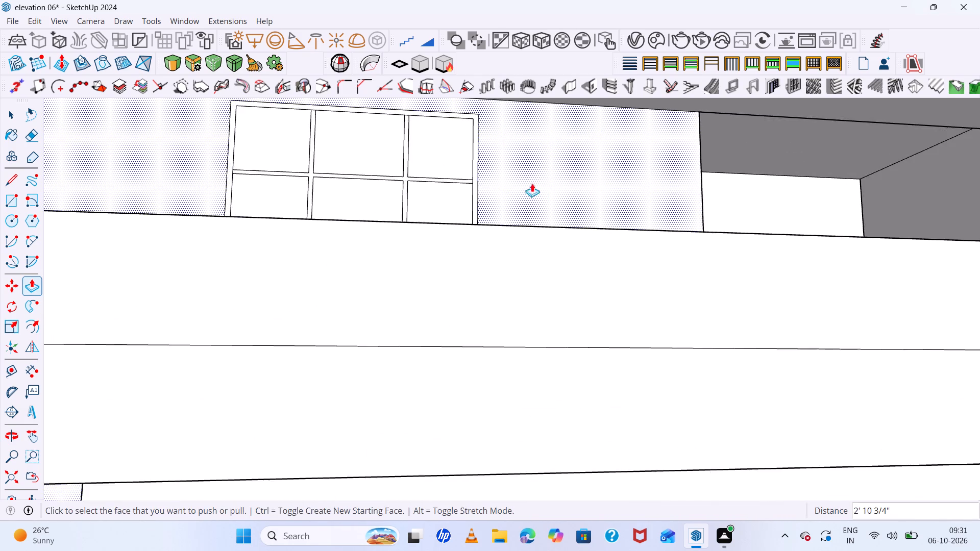
middle_click_drag(537, 195, 542, 256)
scroll(471, 201, "up", 6)
left_click(474, 194)
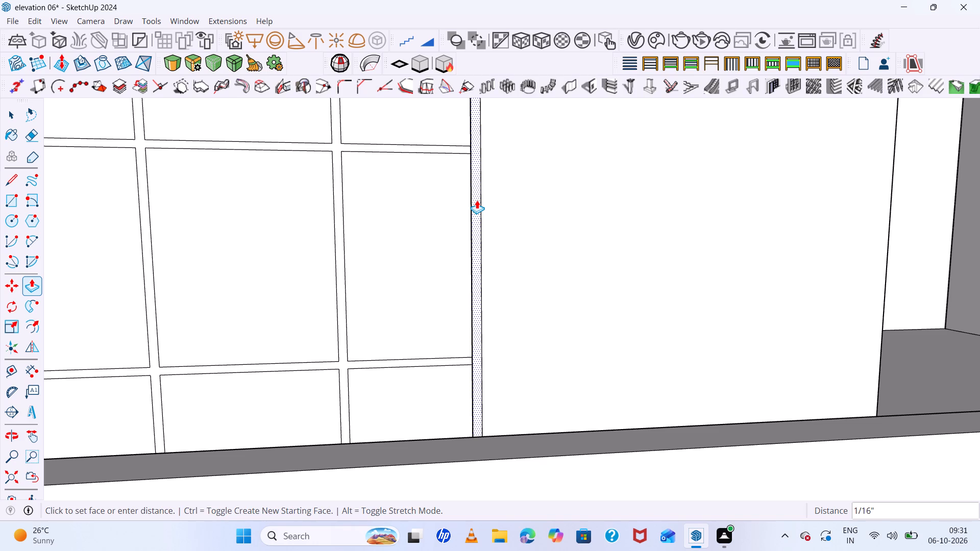
key("space")
left_click(342, 253)
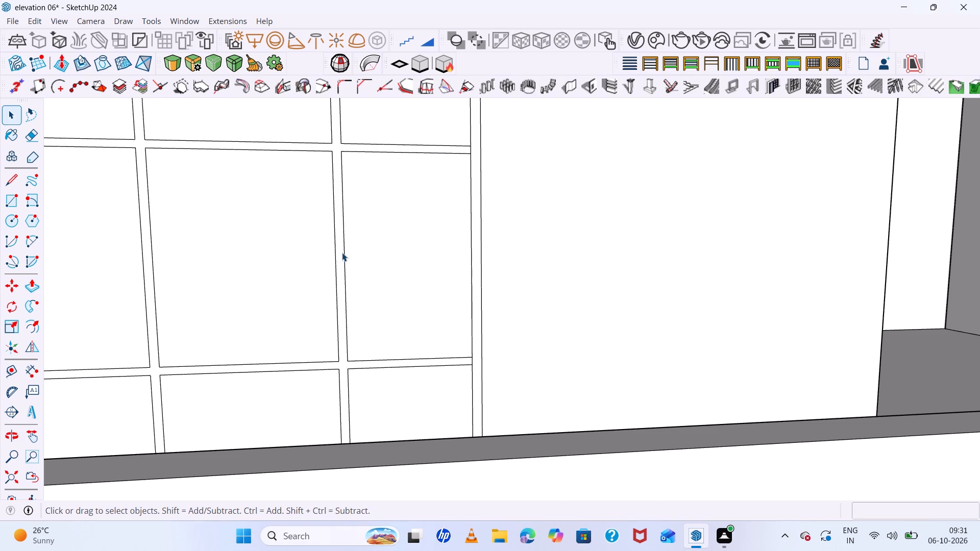
key("p")
left_click(342, 253)
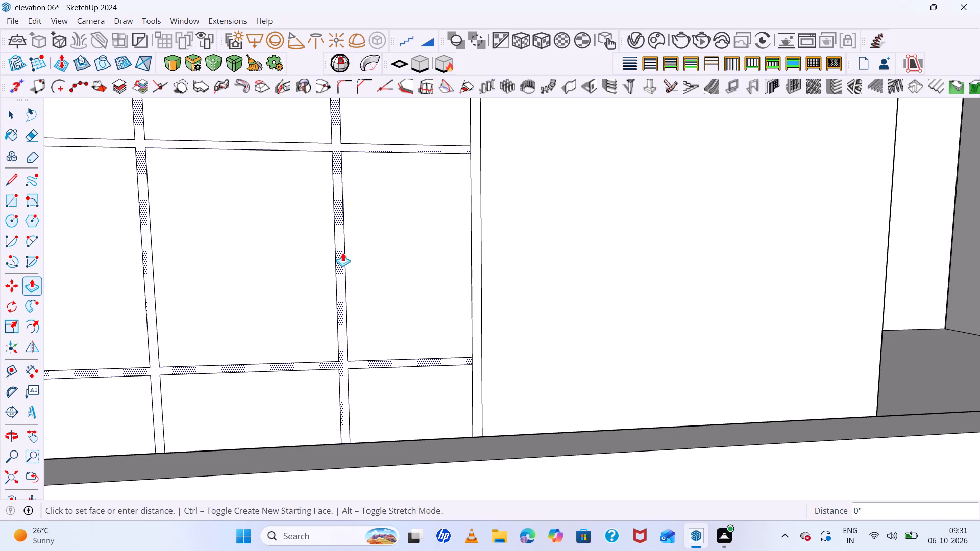
middle_click_drag(354, 267, 294, 322)
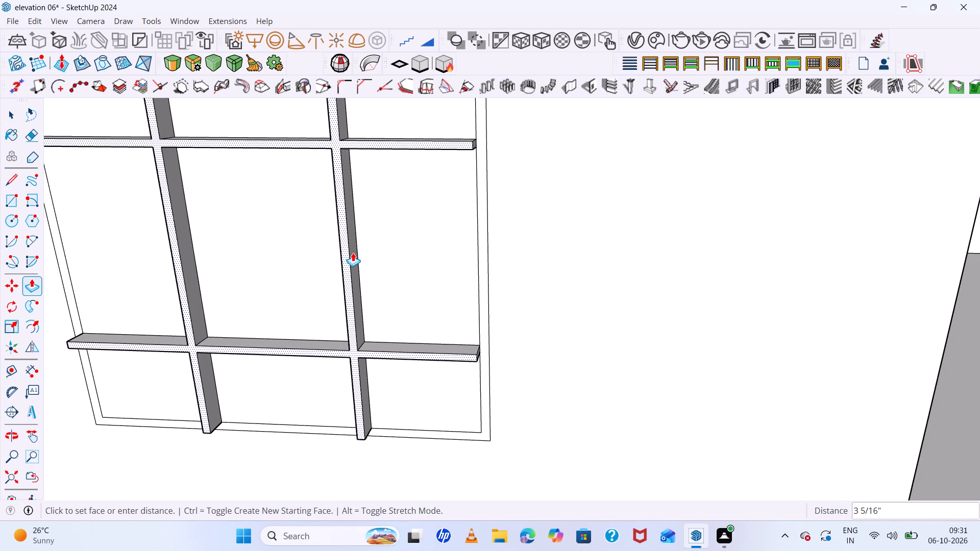
left_click(353, 253)
key("space")
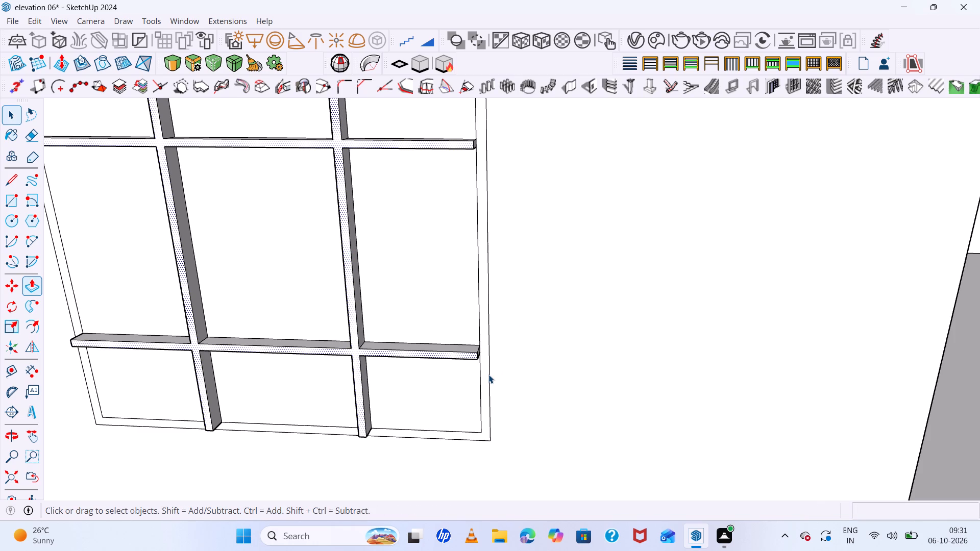
Repeat the bars' Push/Pull distance on the gridded window's outer frame face.
left_click(482, 381)
left_click(485, 381)
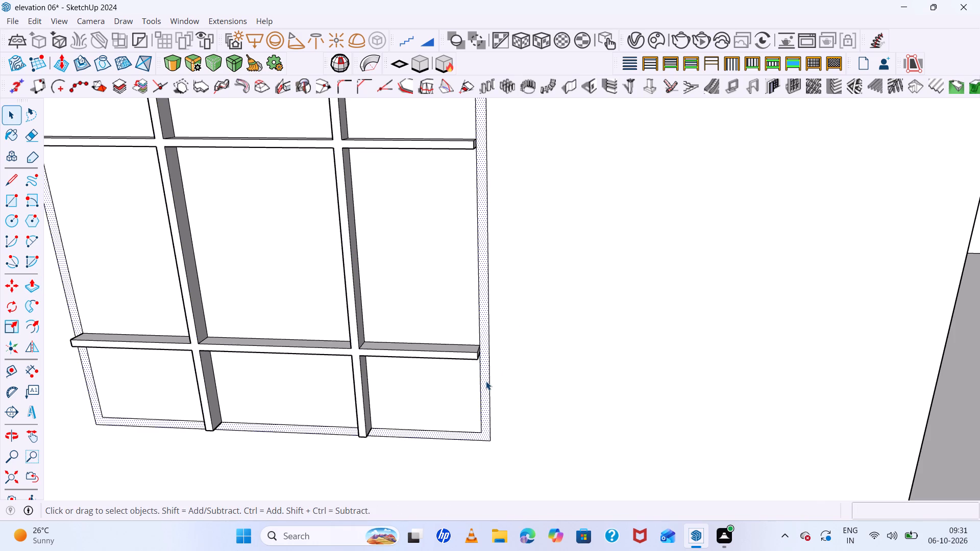
key("p")
double_click(486, 381)
Examine the whole elevation, checking the canopy slab against the balcony, panelled column and large framed bay.
scroll(503, 346, "down", 13)
middle_click_drag(513, 356, 607, 352)
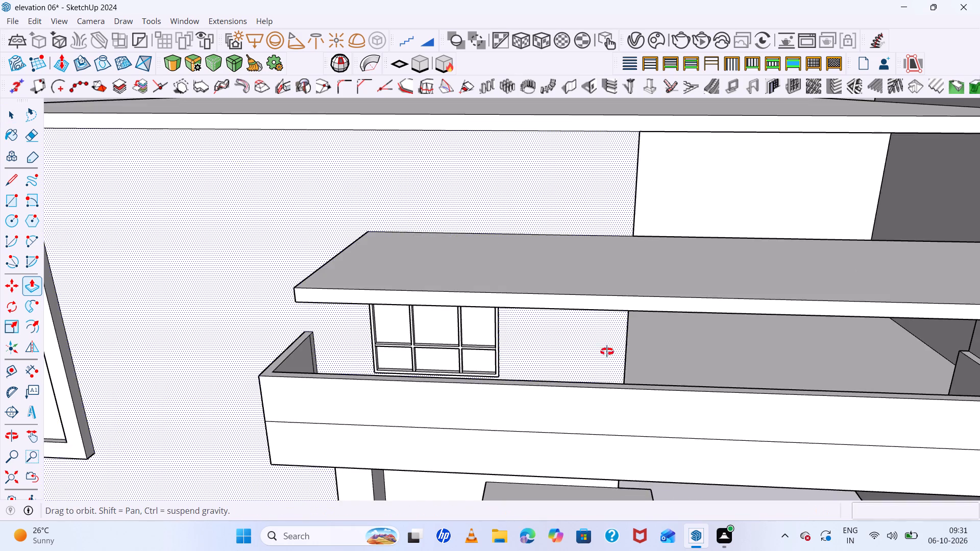
middle_click_drag(607, 352, 403, 212)
scroll(567, 234, "down", 7)
middle_click_drag(590, 261, 921, 330)
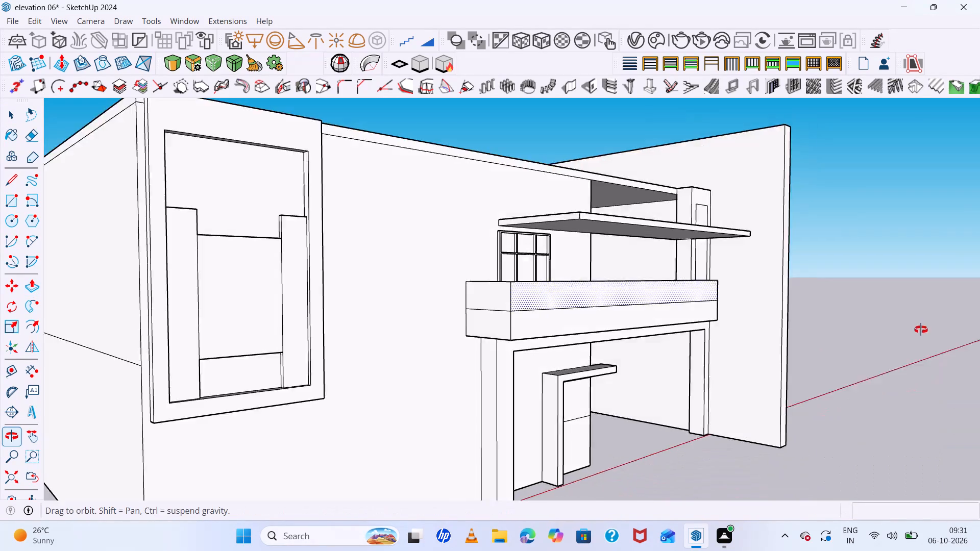
middle_click_drag(921, 330, 841, 399)
scroll(719, 336, "down", 7)
middle_click_drag(884, 341, 807, 278)
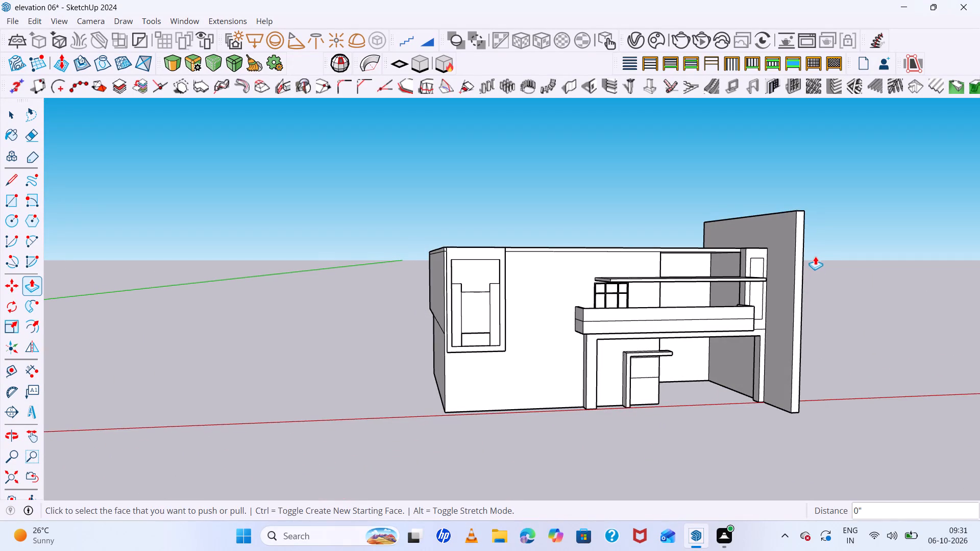
middle_click_drag(763, 256, 652, 245)
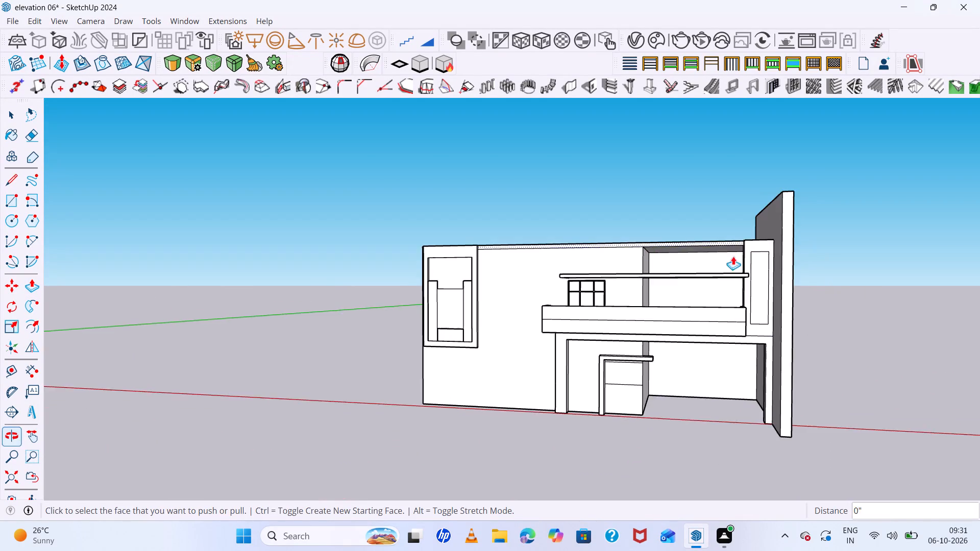
scroll(837, 282, "up", 7)
middle_click_drag(861, 286, 913, 361)
left_click(902, 304)
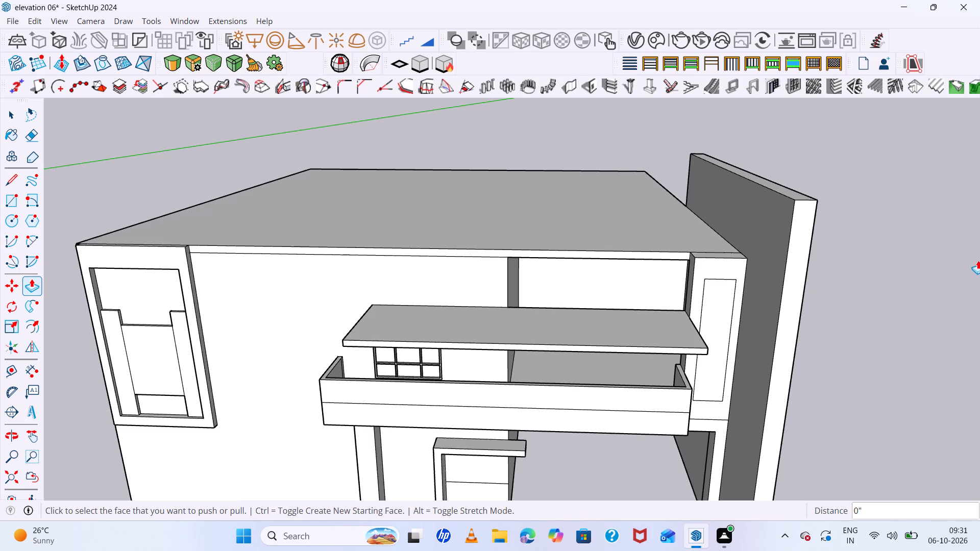
middle_click_drag(759, 280, 775, 278)
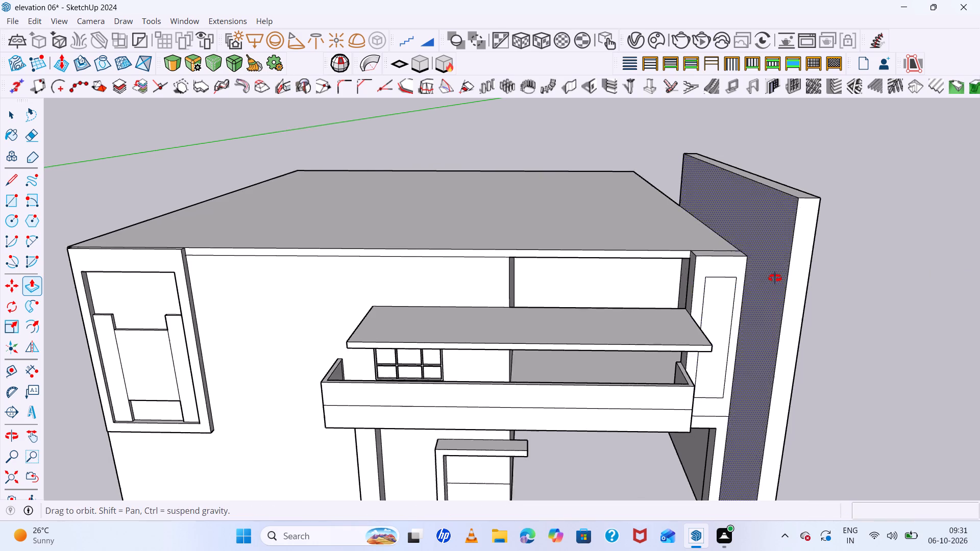
middle_click_drag(775, 278, 802, 270)
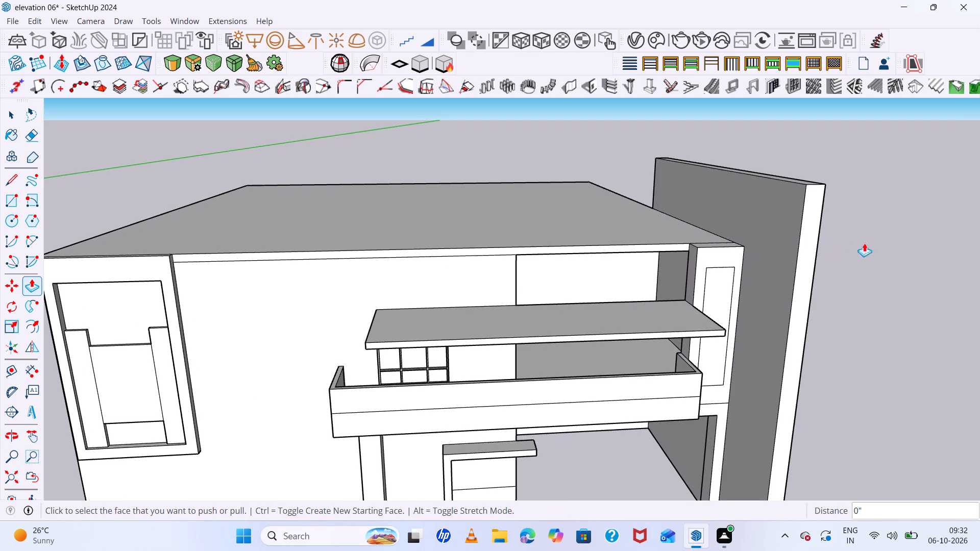
Push/Pull the canopy slab's free end face about 13' 1 9/16" to meet the side of the large framed bay.
middle_click_drag(407, 353, 687, 316)
scroll(543, 334, "up", 3)
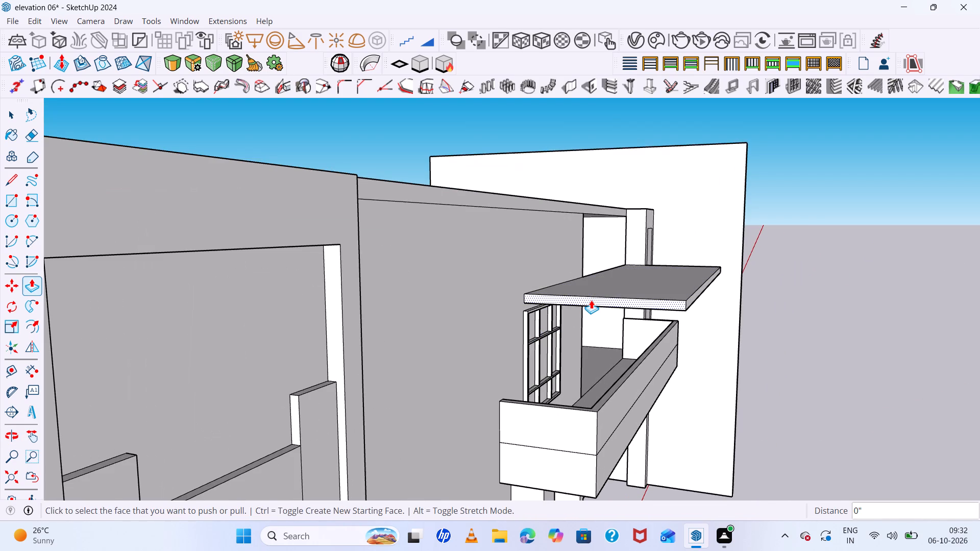
left_click(591, 300)
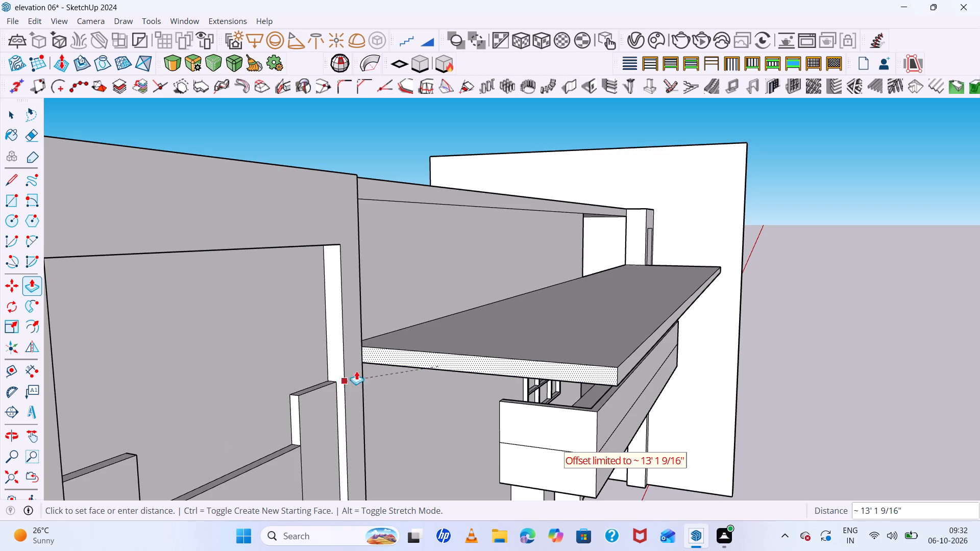
left_click(388, 352)
Examine the extended canopy slab from above, below and the front, along with its meeting with the framed bay.
scroll(330, 347, "down", 6)
middle_click_drag(523, 344, 335, 282)
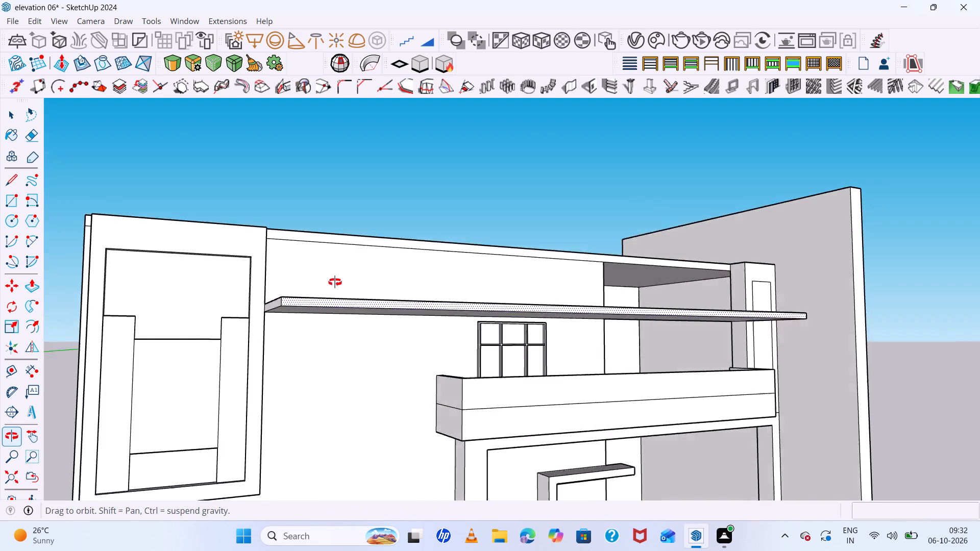
middle_click_drag(335, 282, 332, 248)
middle_click_drag(504, 317, 618, 346)
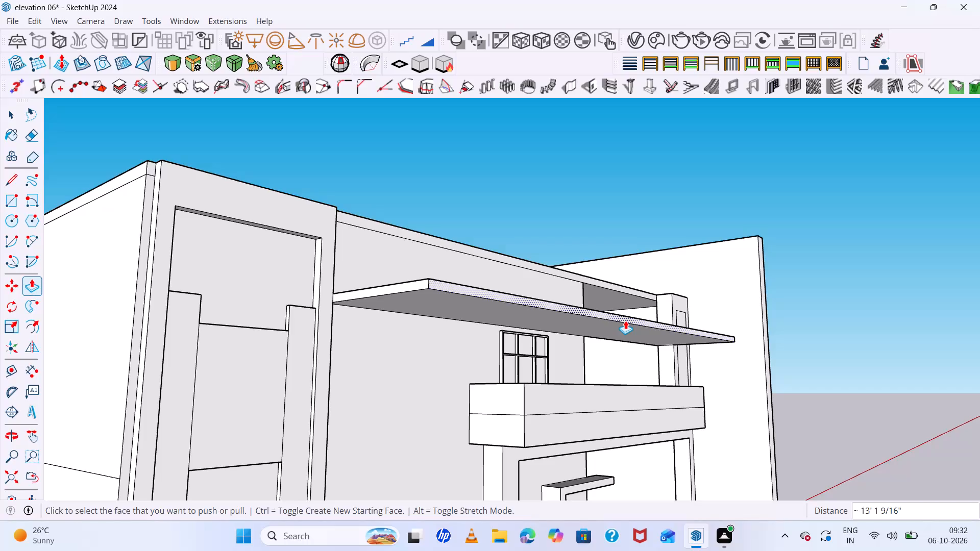
scroll(591, 316, "down", 1)
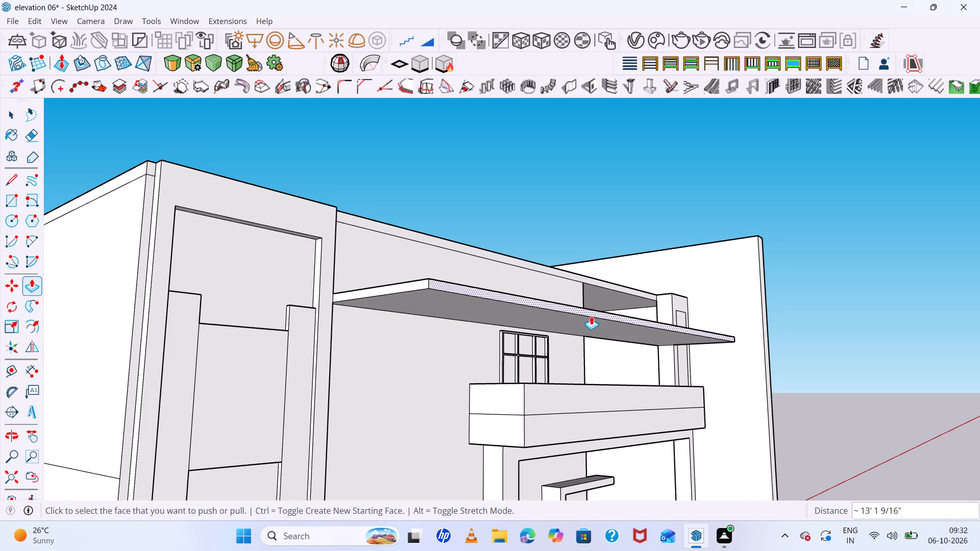
scroll(591, 316, "down", 2)
middle_click_drag(591, 316, 582, 423)
scroll(420, 353, "up", 5)
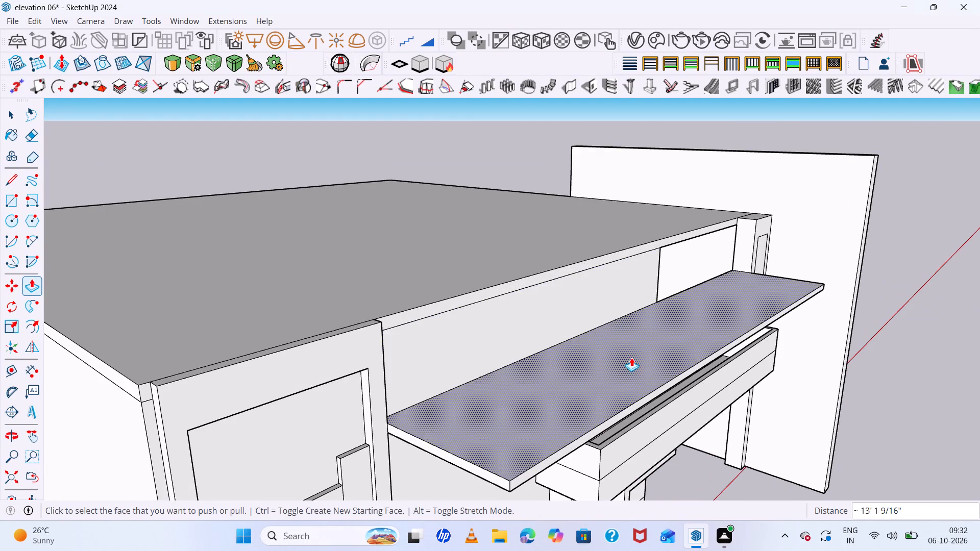
middle_click_drag(634, 360, 621, 358)
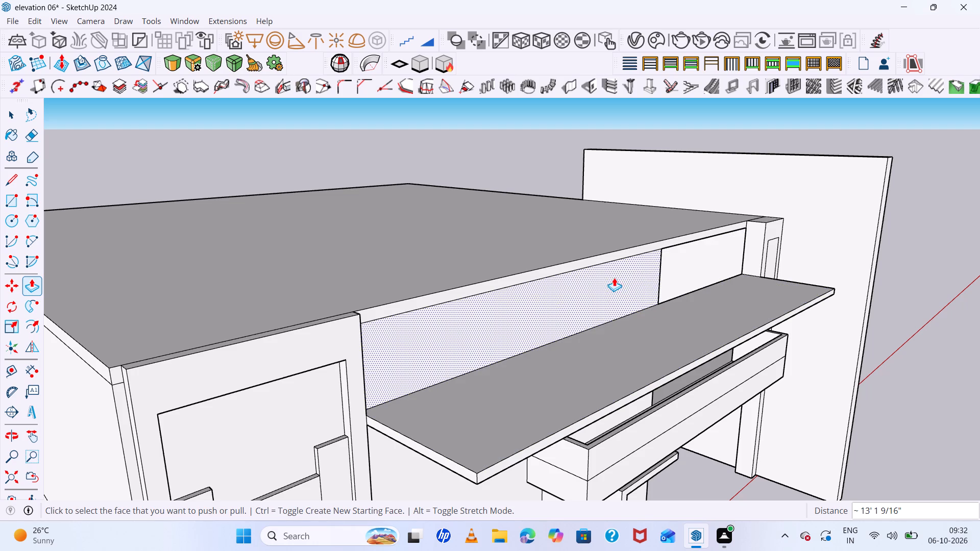
scroll(433, 375, "down", 6)
middle_click_drag(513, 381, 500, 291)
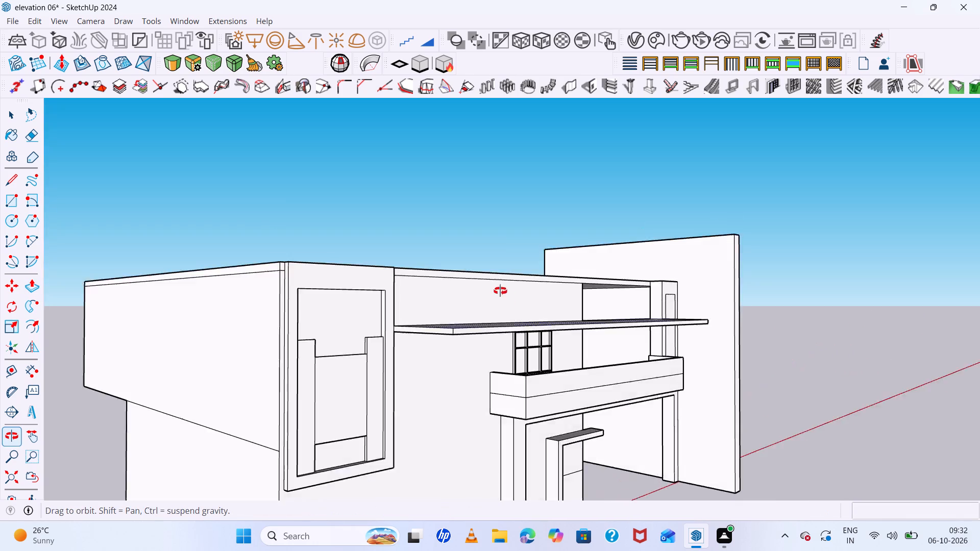
middle_click_drag(500, 291, 396, 265)
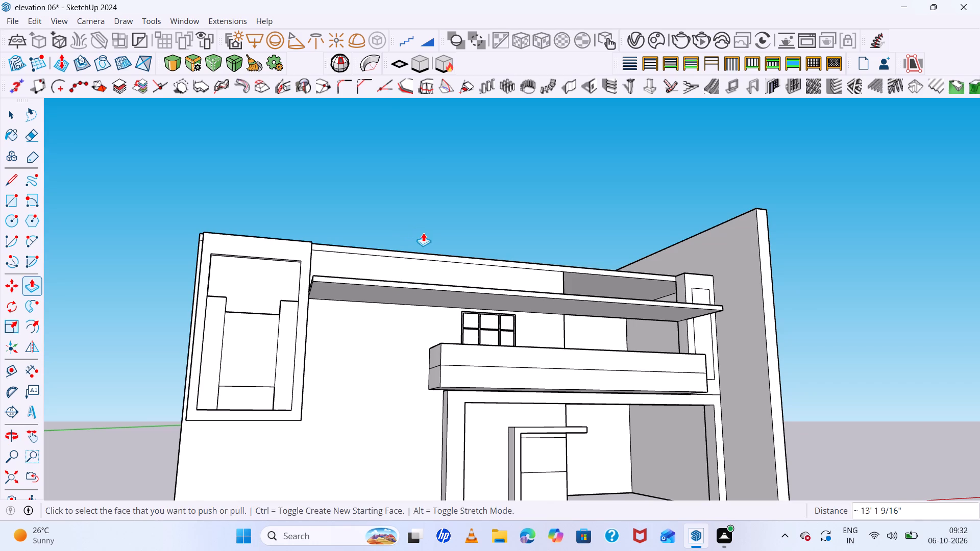
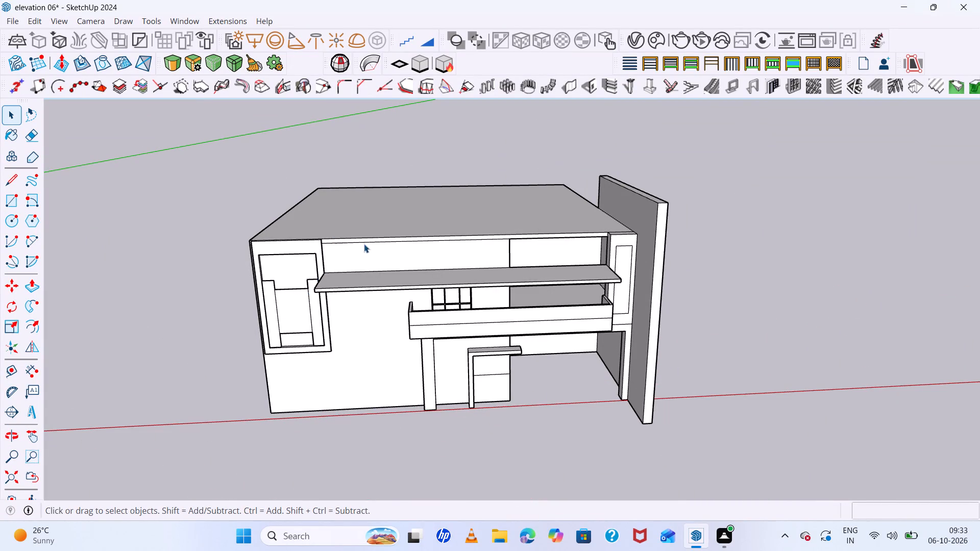
Undo the canopy slab's last extension towards the large framed bay.
scroll(345, 278, "down", 4)
scroll(341, 280, "up", 1)
middle_click_drag(341, 280, 456, 264)
scroll(339, 292, "up", 5)
scroll(402, 293, "up", 5)
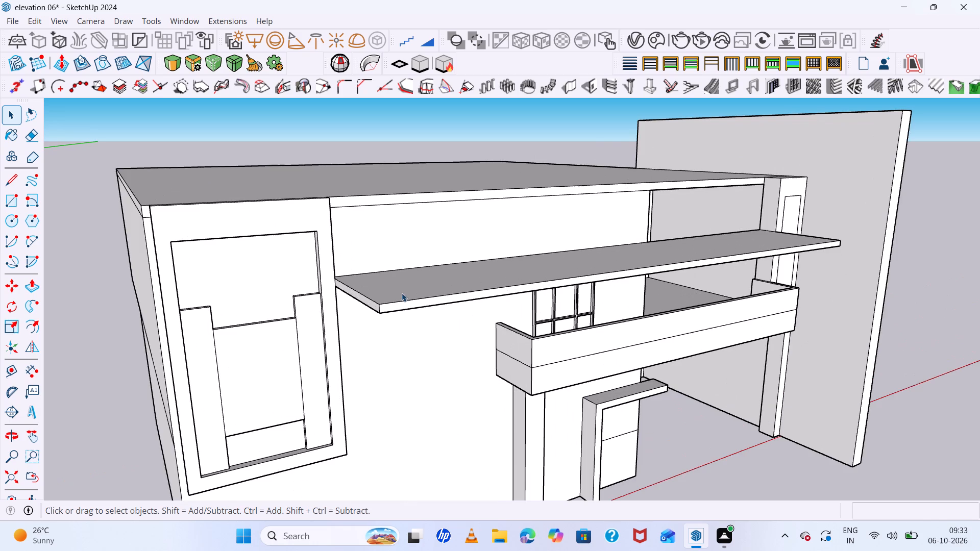
middle_click_drag(401, 254, 335, 240)
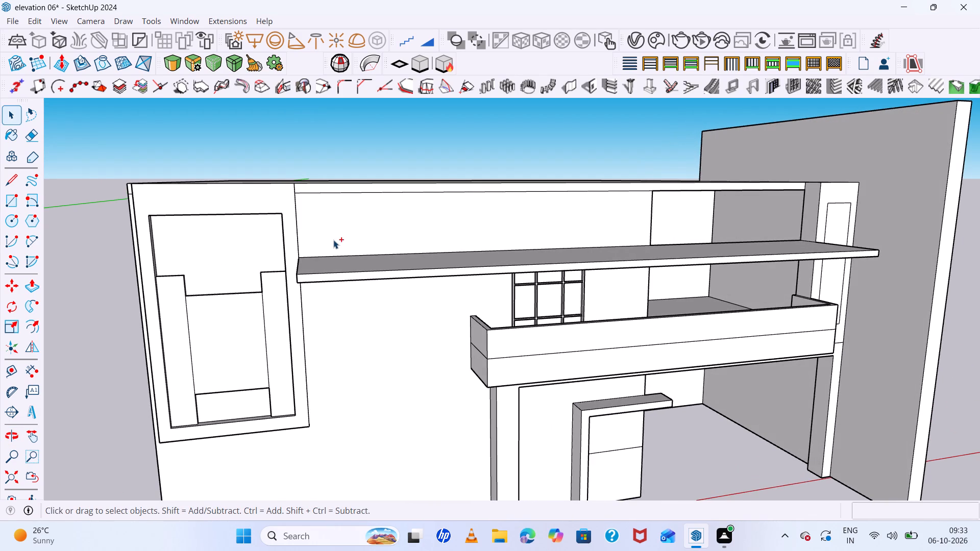
key("ctrl+z")
Push/Pull the canopy slab's free end face about 13' 1 5/16" to the side of the large framed bay.
scroll(551, 248, "up", 4)
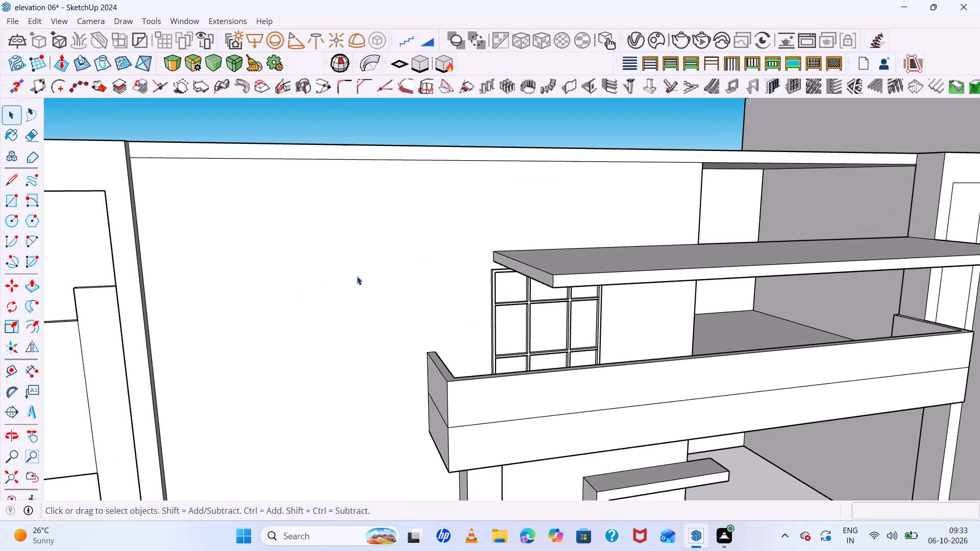
scroll(417, 263, "down", 5)
scroll(473, 260, "up", 1)
middle_click_drag(473, 260, 307, 280)
scroll(276, 265, "up", 5)
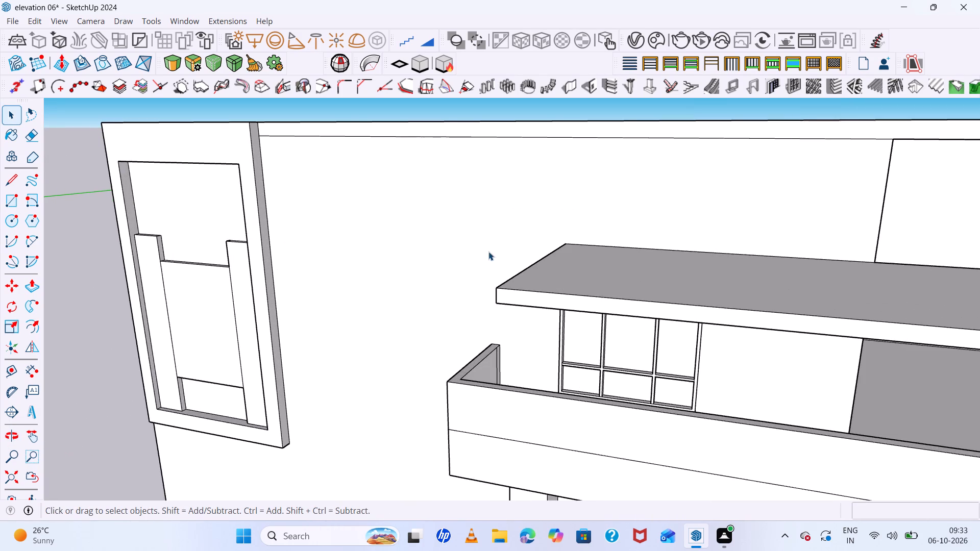
middle_click_drag(501, 254, 680, 232)
scroll(651, 247, "up", 3)
double_click(647, 254)
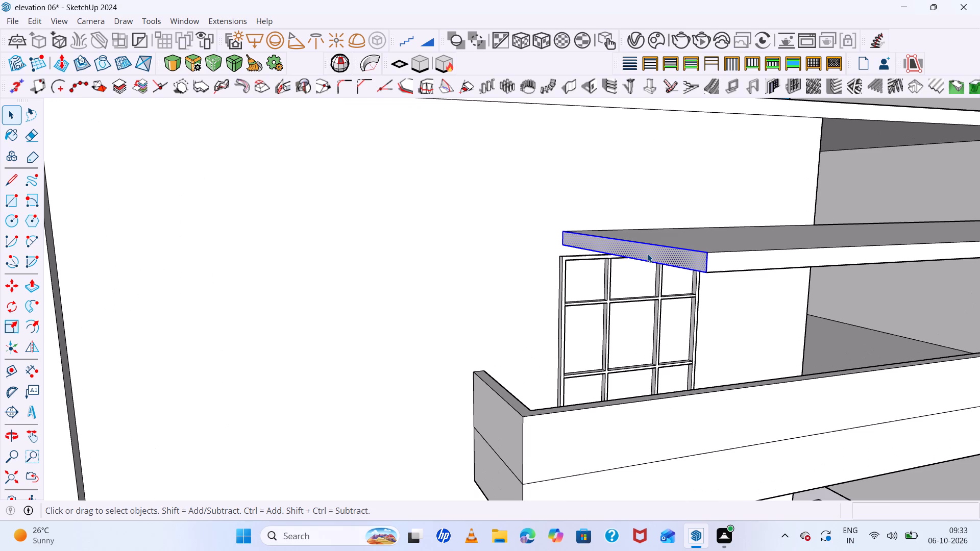
key("p")
left_click(646, 254)
scroll(229, 333, "down", 7)
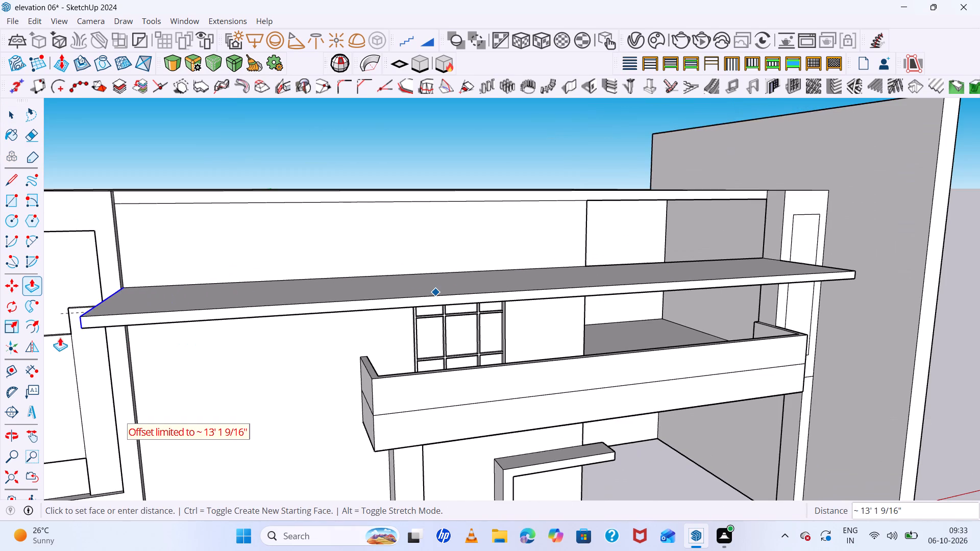
left_click(99, 315)
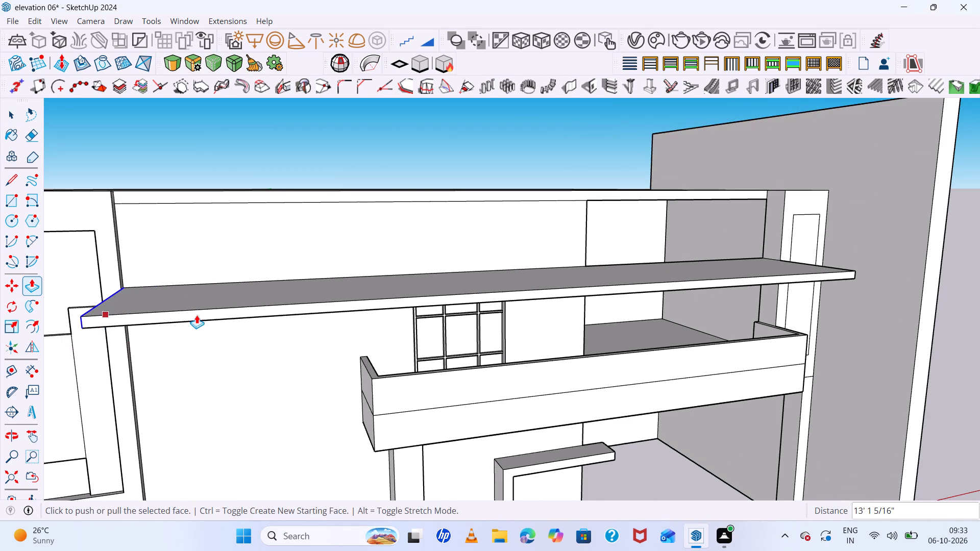
Push/Pull the slab's end face onward across the front of the large framed bay, finishing with a pull of about 7' 5 3/8".
middle_click_drag(573, 267, 716, 208)
double_click(330, 178)
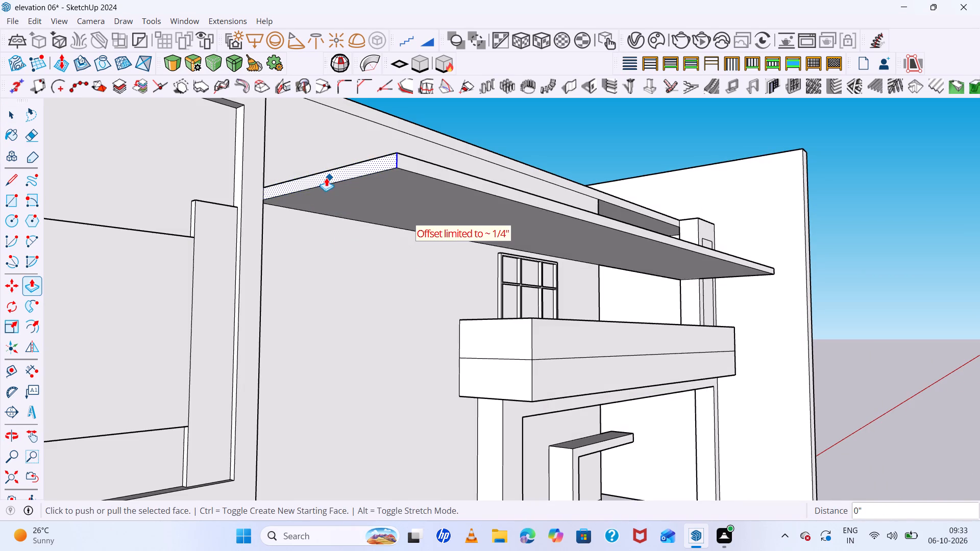
key("space")
left_click(346, 176)
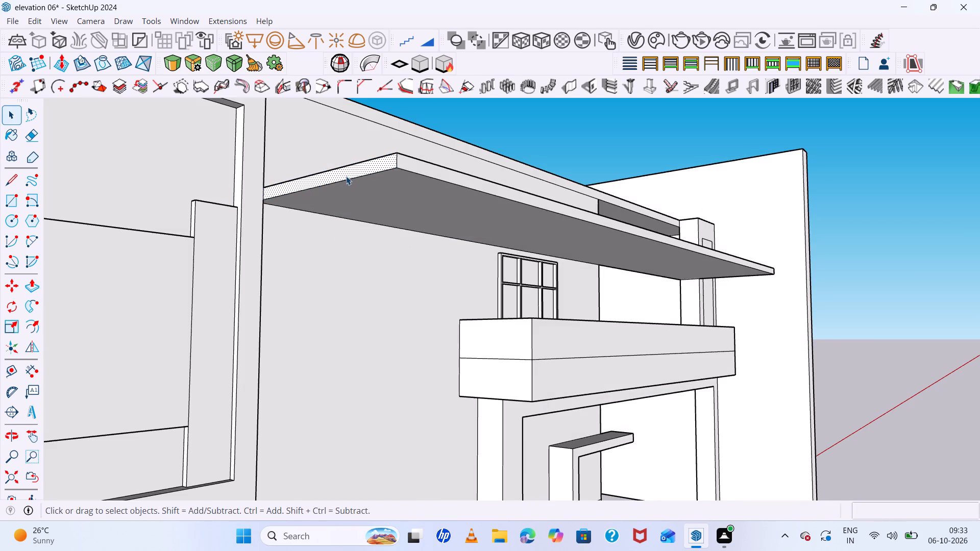
left_click(345, 176)
key("p")
left_click_drag(345, 176, 339, 176)
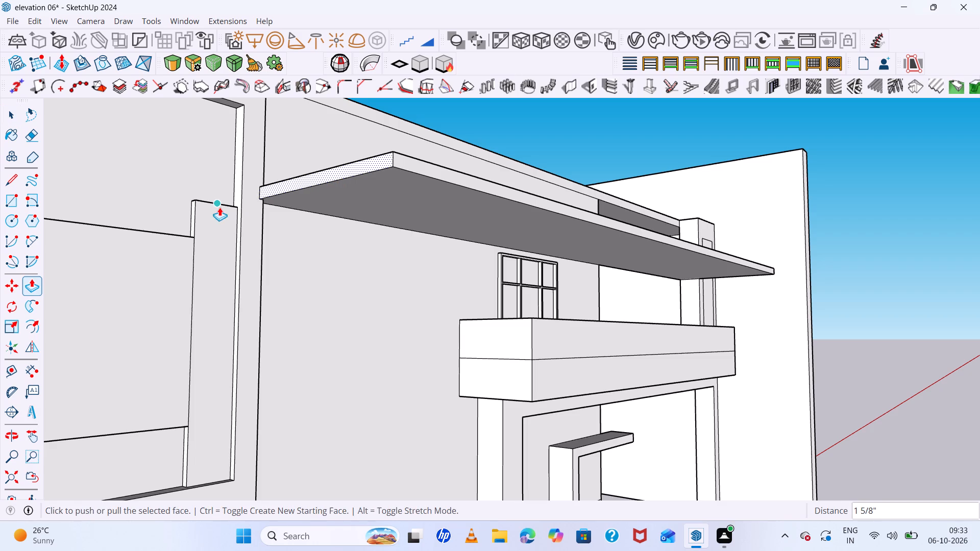
left_click_drag(269, 186, 176, 216)
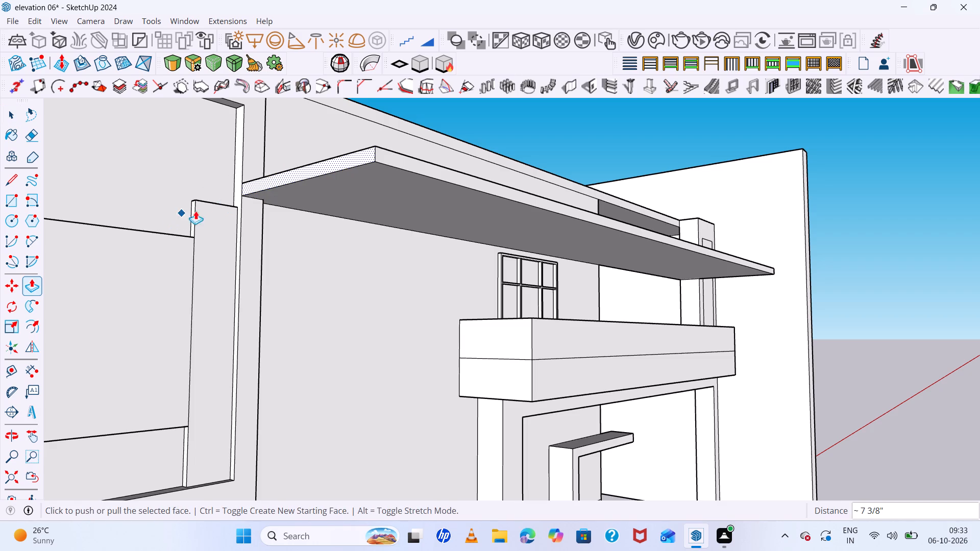
scroll(265, 180, "down", 7)
scroll(331, 189, "down", 4)
middle_click_drag(383, 212, 403, 341)
scroll(277, 319, "up", 6)
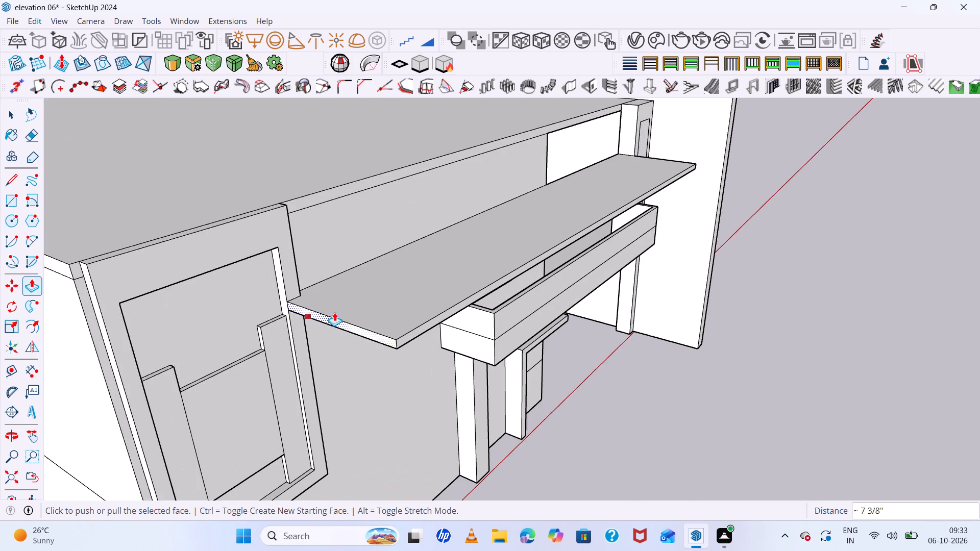
left_click(329, 320)
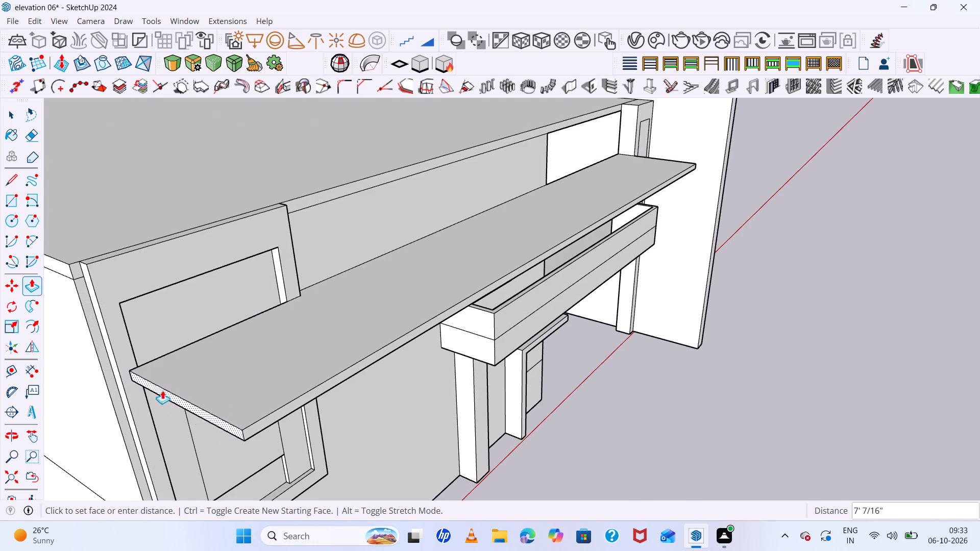
double_click(158, 392)
Push/Pull the top face of the framed bay's side panel nearest the balcony upward, so it stands higher above the canopy slab.
middle_click_drag(318, 407, 427, 460)
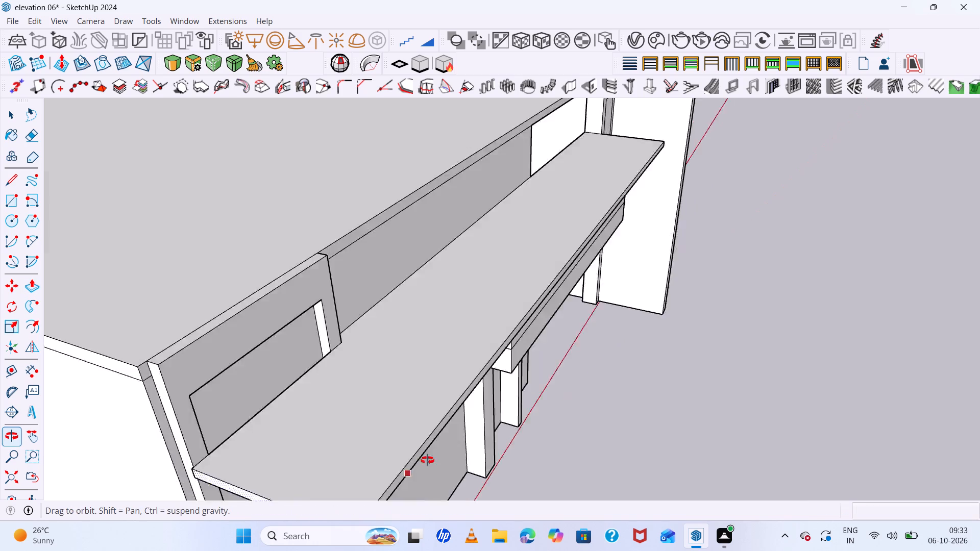
middle_click_drag(427, 460, 424, 436)
scroll(434, 441, "up", 5)
scroll(351, 357, "up", 6)
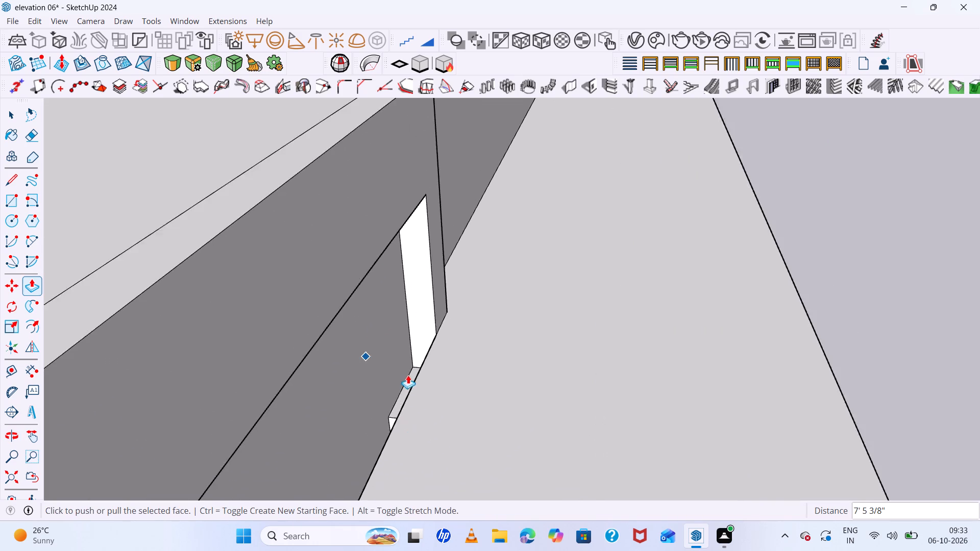
middle_click_drag(411, 379, 420, 394)
key("space")
double_click(409, 404)
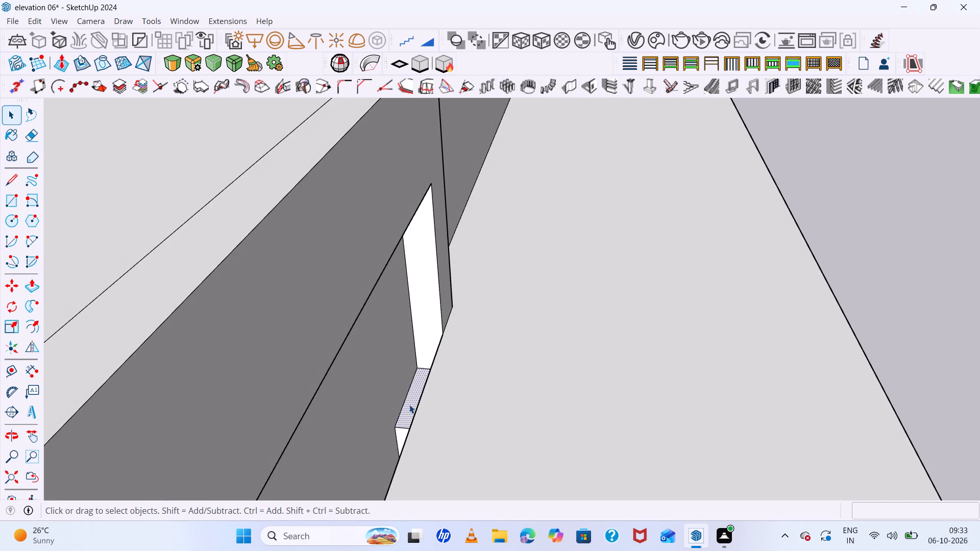
key("p")
left_click_drag(409, 405, 390, 335)
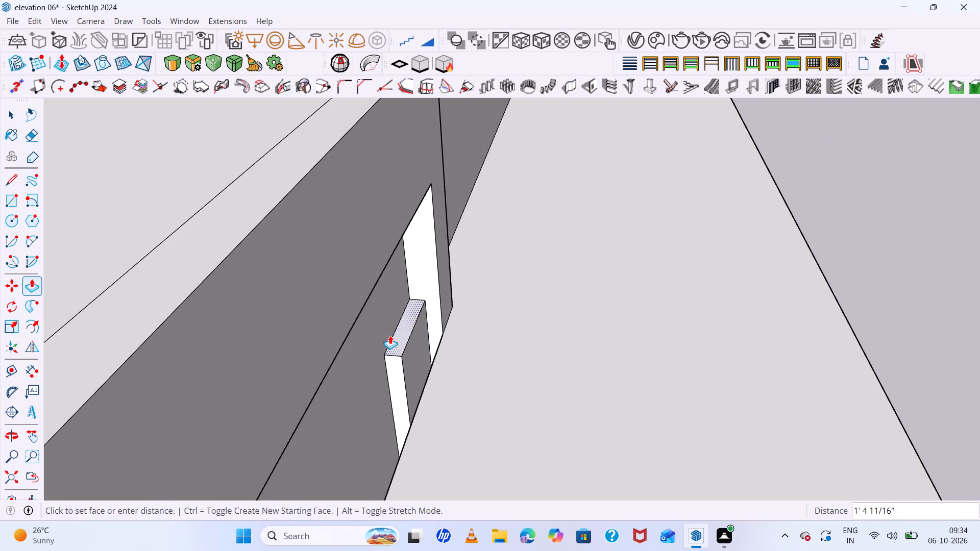
left_click_drag(390, 335, 397, 352)
left_click(397, 352)
scroll(519, 350, "down", 5)
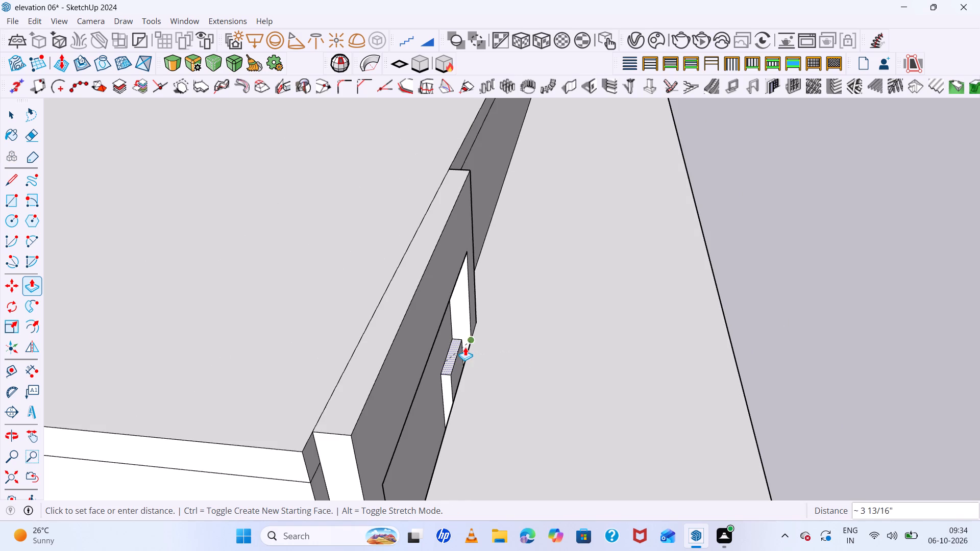
left_click(464, 346)
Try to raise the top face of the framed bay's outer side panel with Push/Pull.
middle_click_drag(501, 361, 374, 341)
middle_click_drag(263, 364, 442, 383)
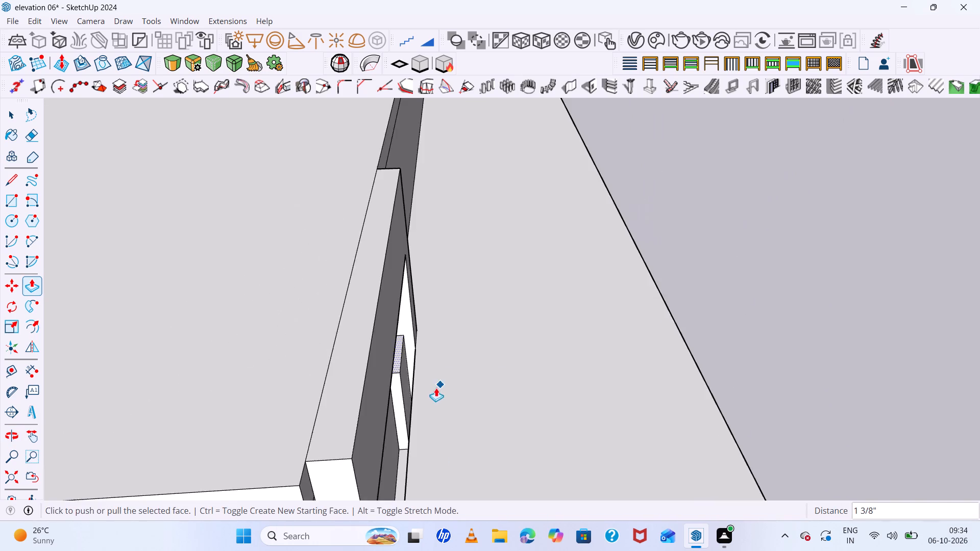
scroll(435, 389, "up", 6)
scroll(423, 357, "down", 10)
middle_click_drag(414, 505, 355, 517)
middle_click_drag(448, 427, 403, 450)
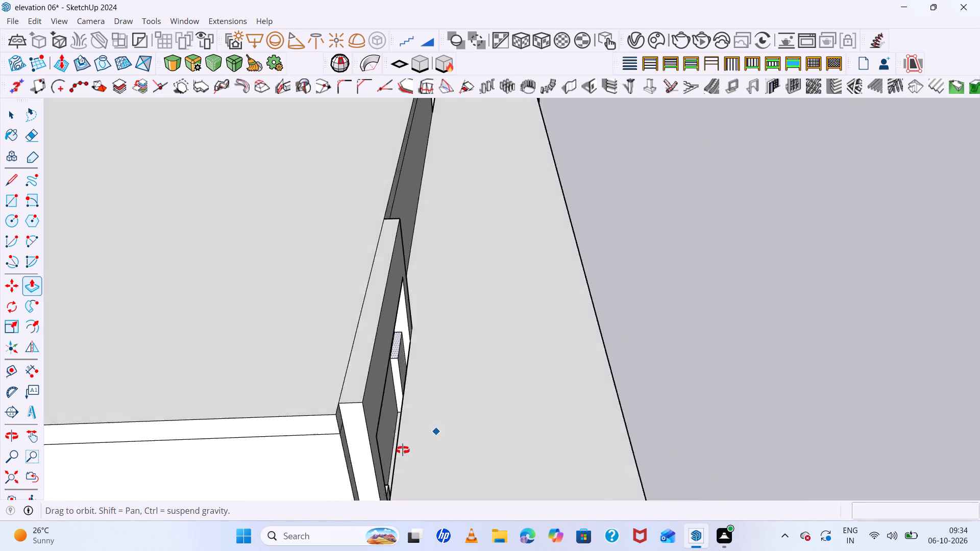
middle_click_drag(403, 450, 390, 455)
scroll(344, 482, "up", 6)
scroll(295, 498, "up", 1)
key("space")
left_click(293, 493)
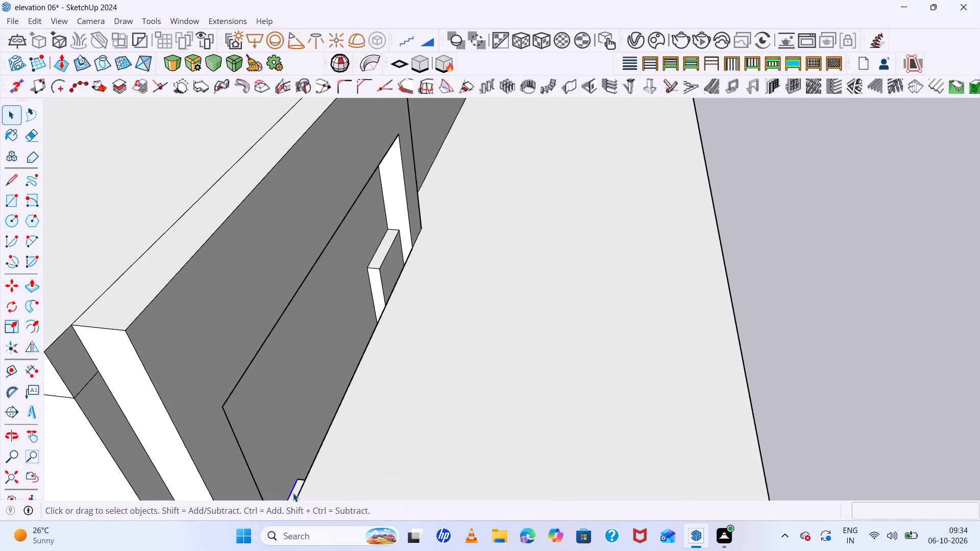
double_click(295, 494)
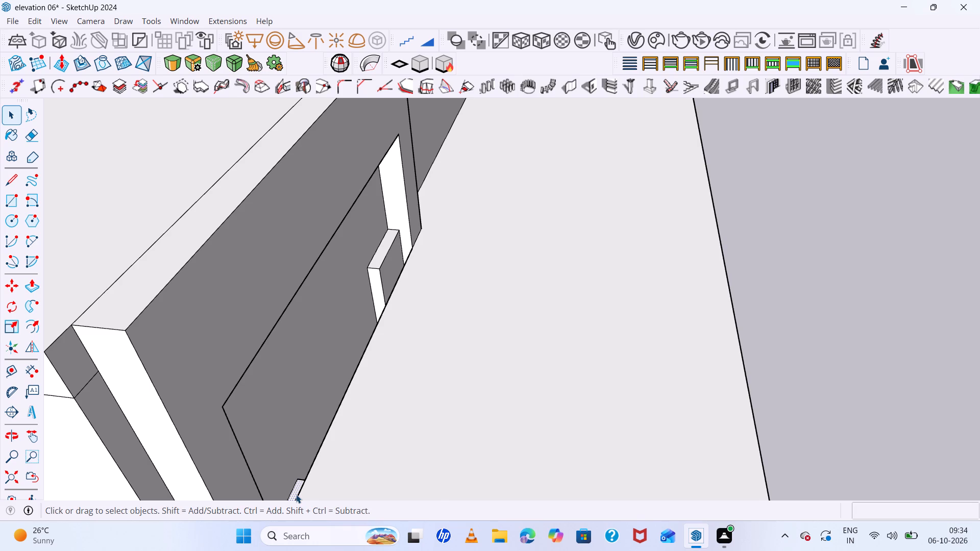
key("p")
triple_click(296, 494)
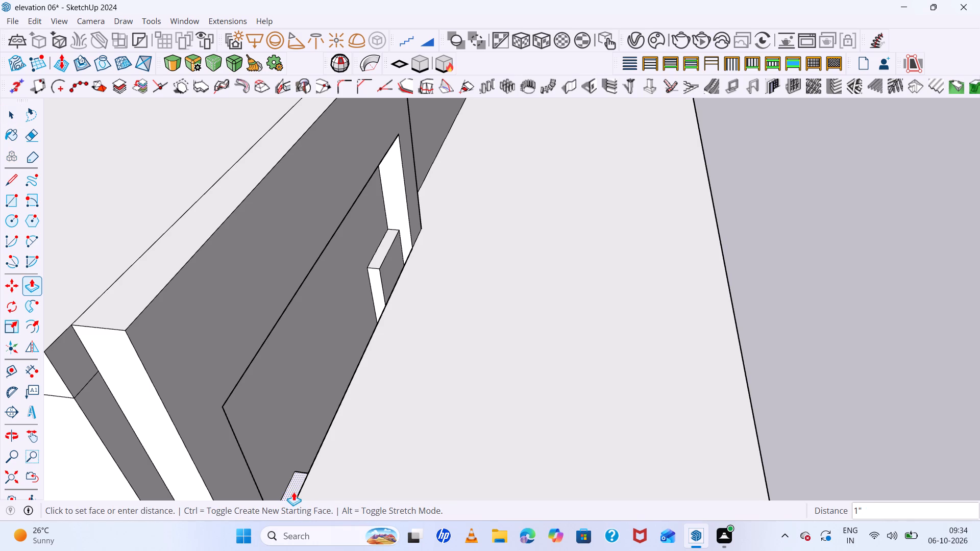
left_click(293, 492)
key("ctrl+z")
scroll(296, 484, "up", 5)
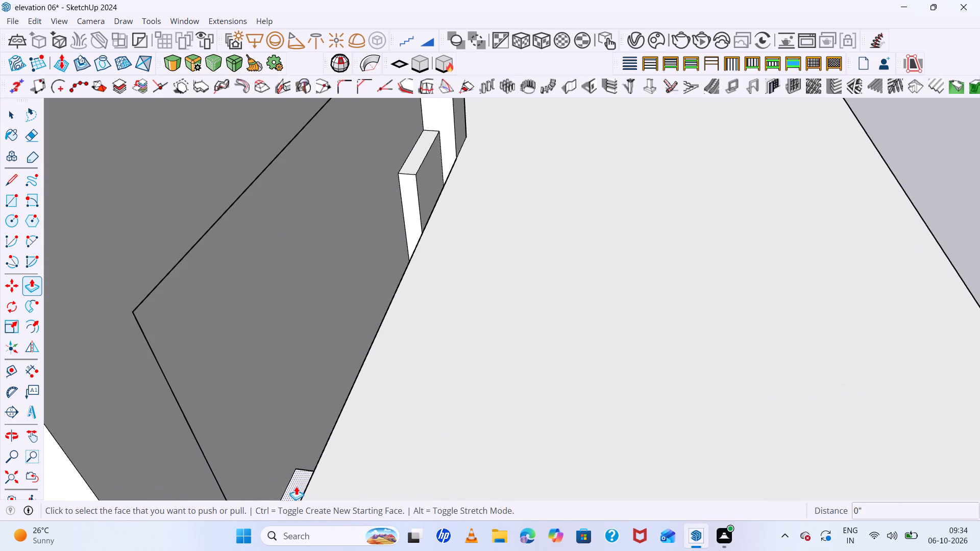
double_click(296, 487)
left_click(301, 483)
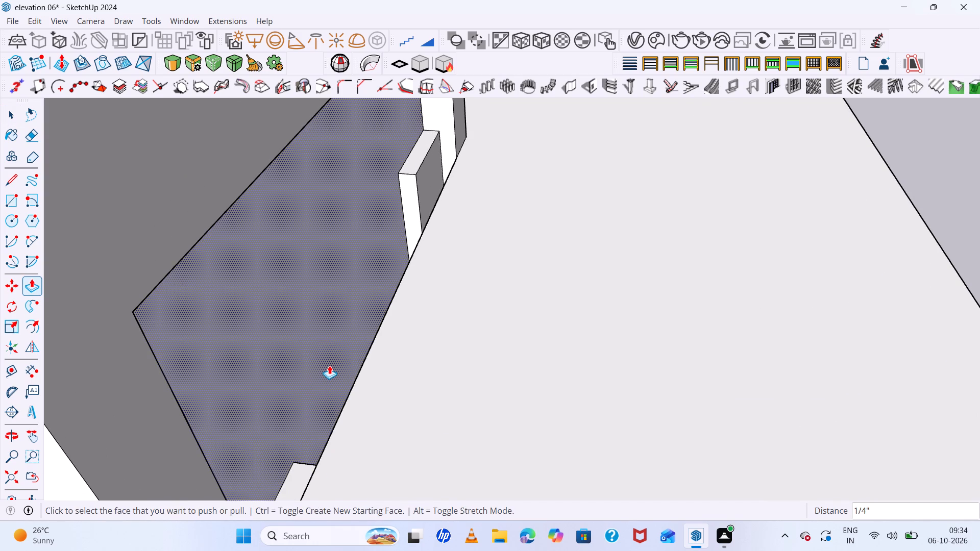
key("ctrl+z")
Push/Pull the outer side panel's top face up about 11 5/8", level with the raised panel on the bay's opposite side.
scroll(327, 378, "down", 7)
middle_click_drag(405, 404, 347, 495)
scroll(287, 442, "up", 9)
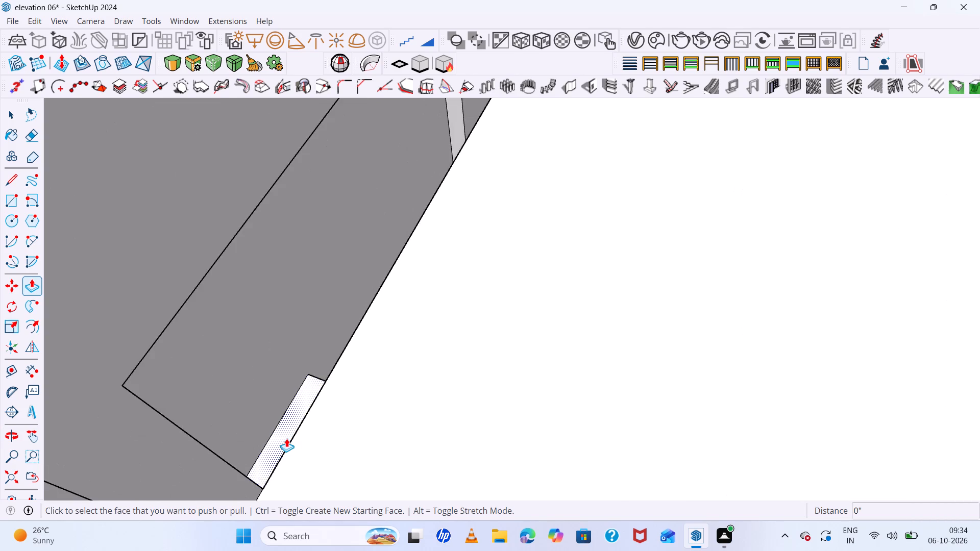
scroll(286, 438, "up", 4)
triple_click(285, 435)
scroll(345, 288, "down", 13)
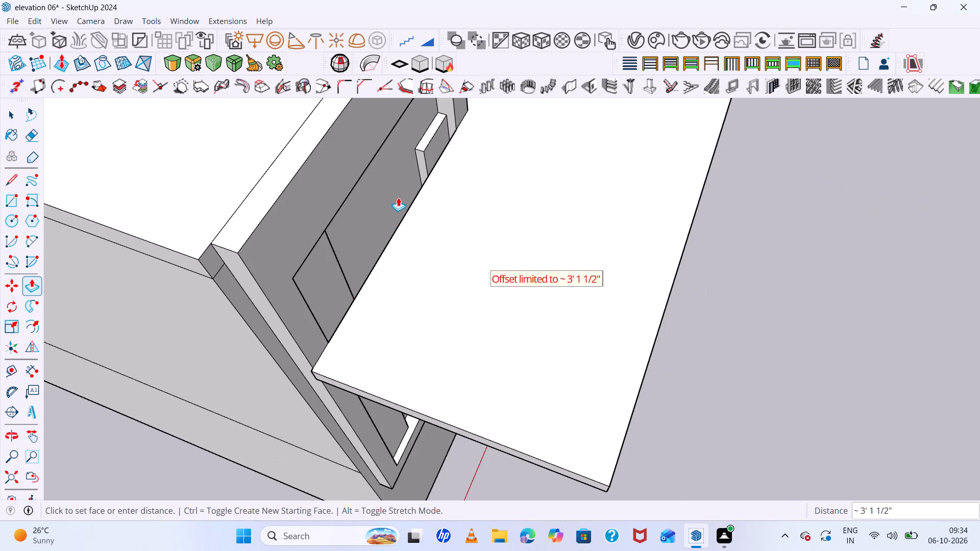
left_click(424, 145)
Examine the whole elevation, checking the canopy slab across the framed bay, over the balcony and at the panelled column.
middle_click_drag(460, 211, 311, 162)
scroll(444, 193, "down", 4)
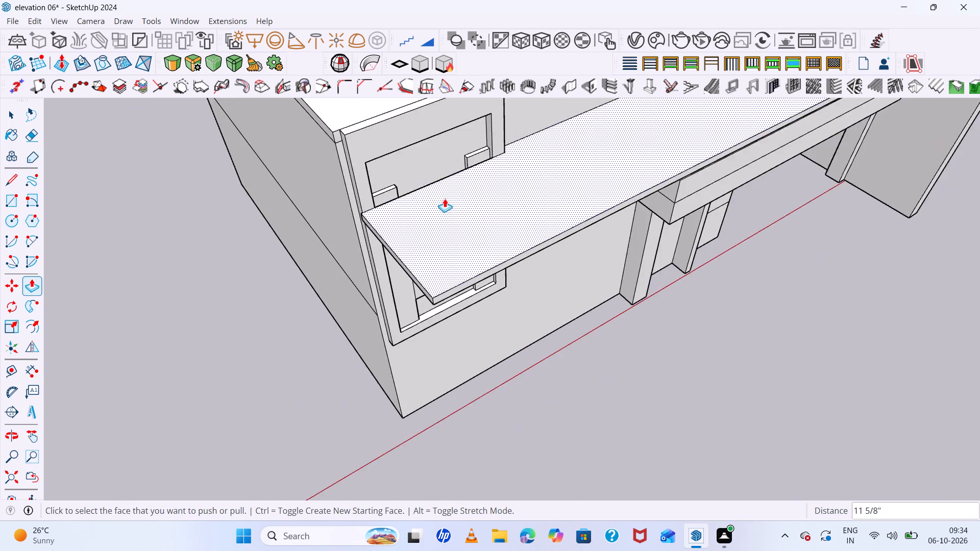
scroll(445, 198, "down", 7)
middle_click_drag(607, 283, 507, 167)
scroll(493, 219, "up", 5)
middle_click_drag(578, 330, 473, 289)
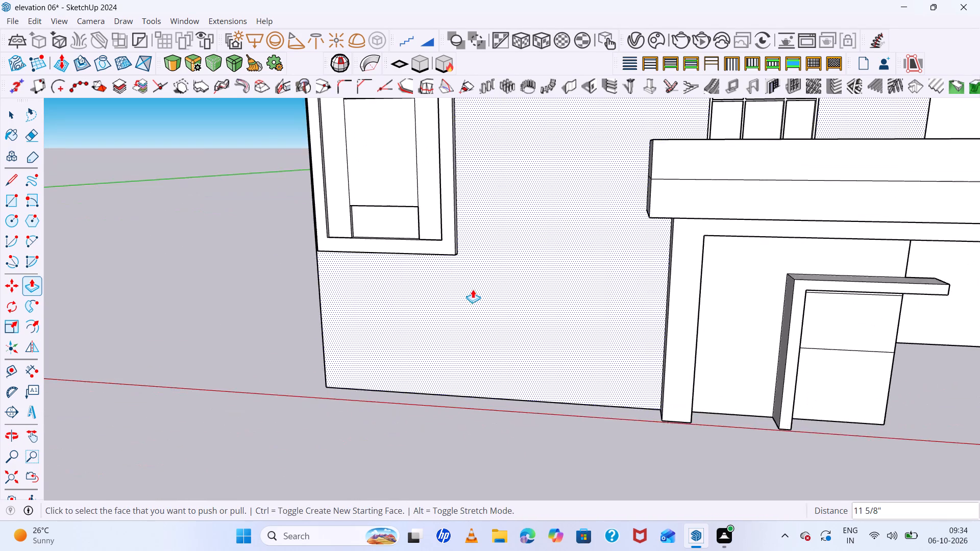
scroll(472, 293, "down", 13)
middle_click_drag(477, 307, 433, 232)
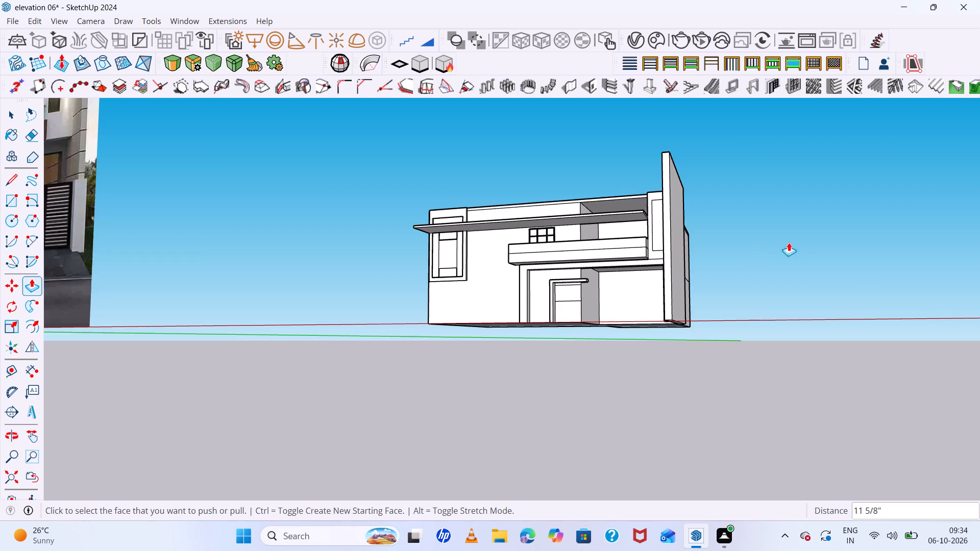
key("space")
scroll(805, 238, "up", 2)
left_click(748, 241)
scroll(476, 274, "up", 1)
middle_click_drag(479, 275, 694, 344)
scroll(695, 313, "up", 7)
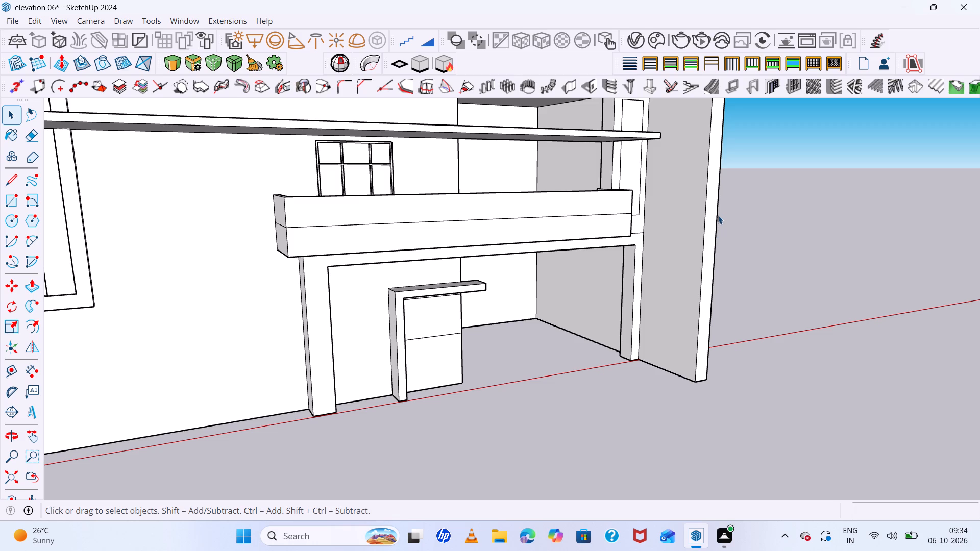
scroll(633, 211, "down", 6)
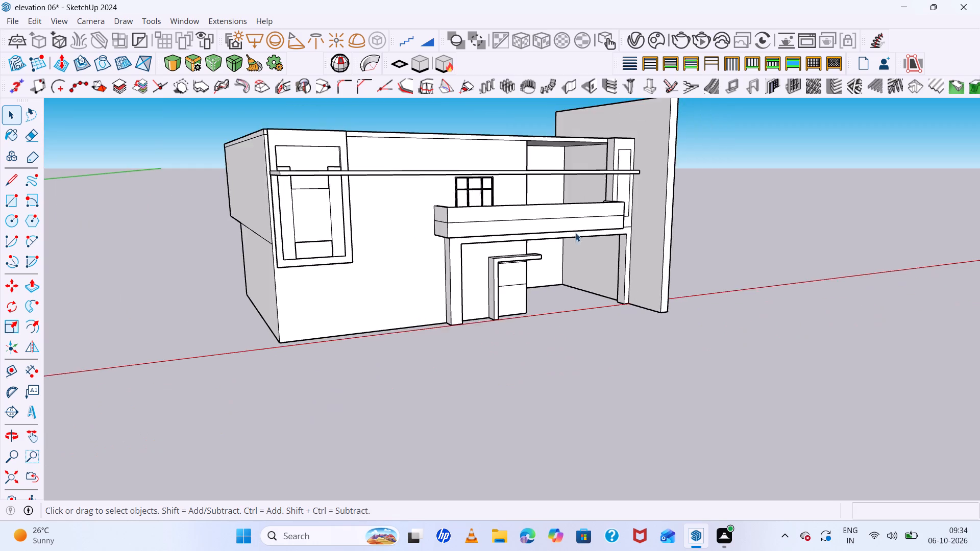
middle_click_drag(579, 232, 409, 285)
scroll(689, 177, "up", 10)
middle_click_drag(565, 208, 565, 208)
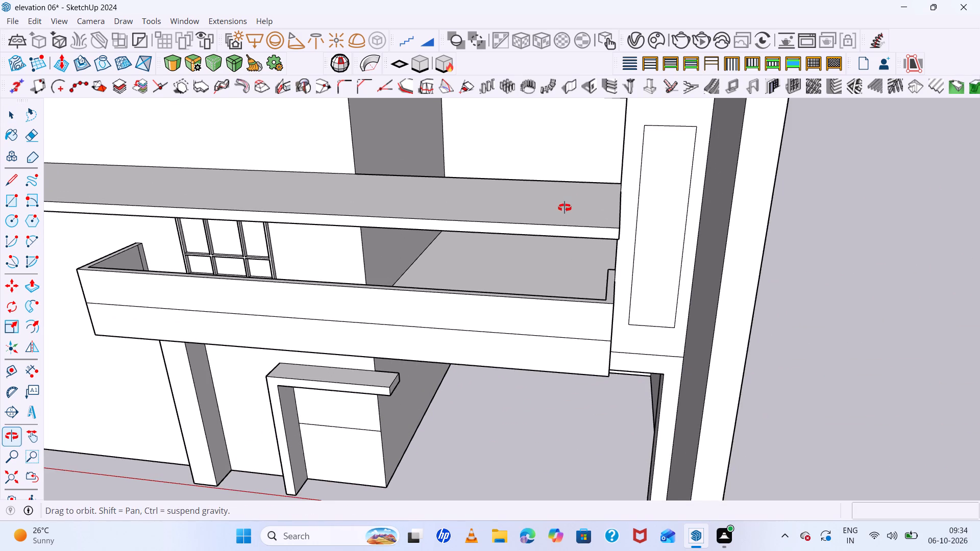
middle_click_drag(565, 208, 566, 199)
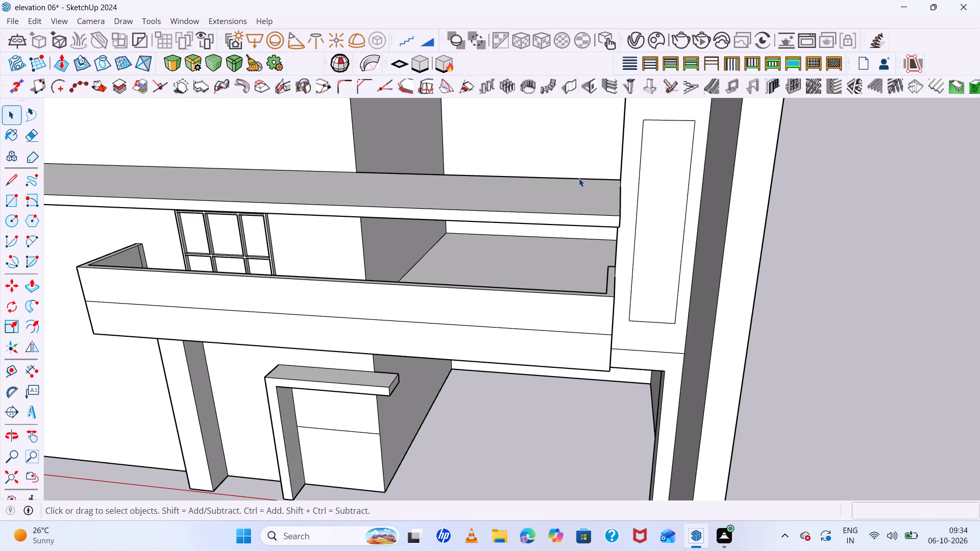
middle_click_drag(540, 218, 579, 169)
middle_click(579, 169)
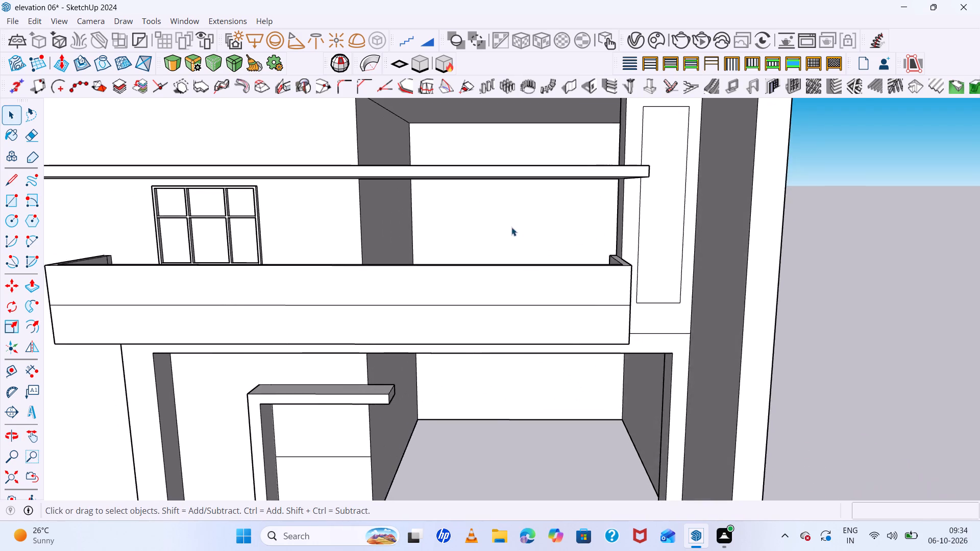
Examine the canopy slab's end beside the panelled column and the recessed balcony wall behind it.
scroll(508, 231, "up", 4)
scroll(503, 232, "down", 5)
middle_click_drag(563, 255, 563, 322)
scroll(502, 266, "up", 5)
middle_click_drag(624, 289, 589, 179)
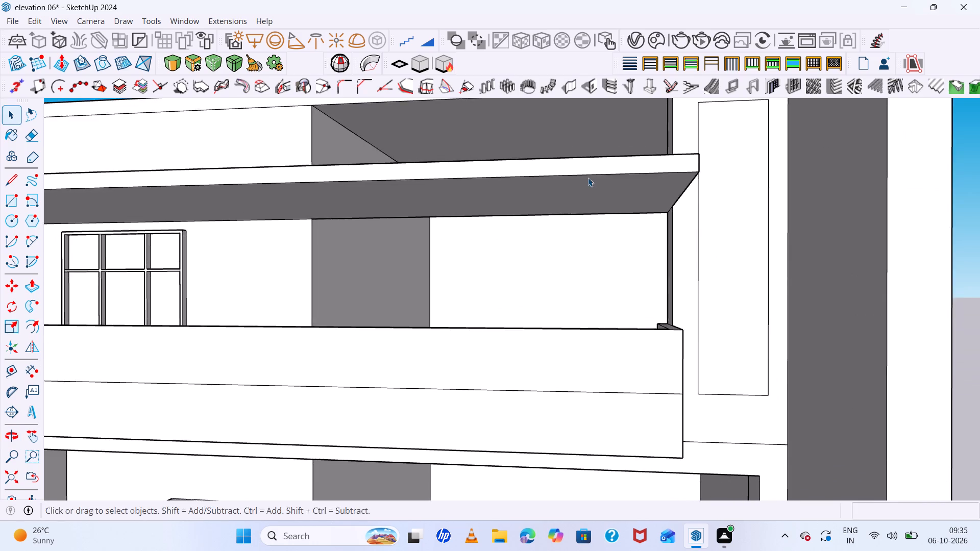
middle_click_drag(588, 192, 602, 263)
scroll(573, 230, "down", 1)
middle_click_drag(655, 274, 607, 226)
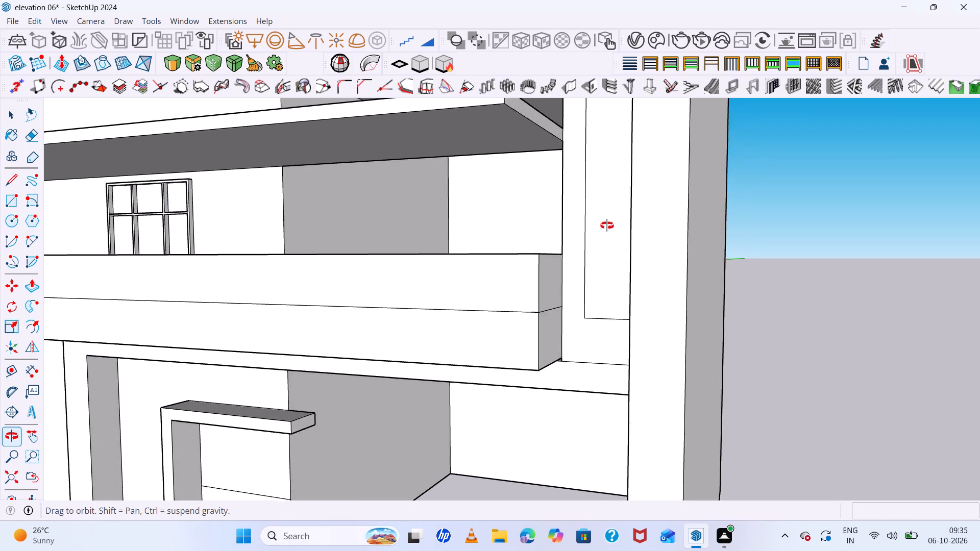
middle_click_drag(607, 226, 677, 235)
scroll(683, 230, "down", 6)
middle_click_drag(731, 244, 733, 272)
scroll(732, 273, "up", 6)
middle_click_drag(721, 237, 725, 219)
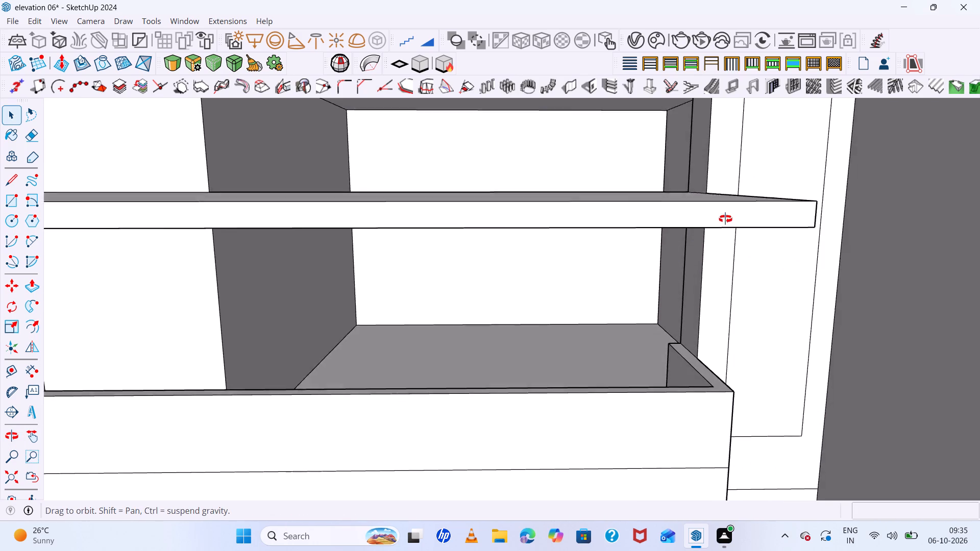
middle_click_drag(725, 219, 721, 219)
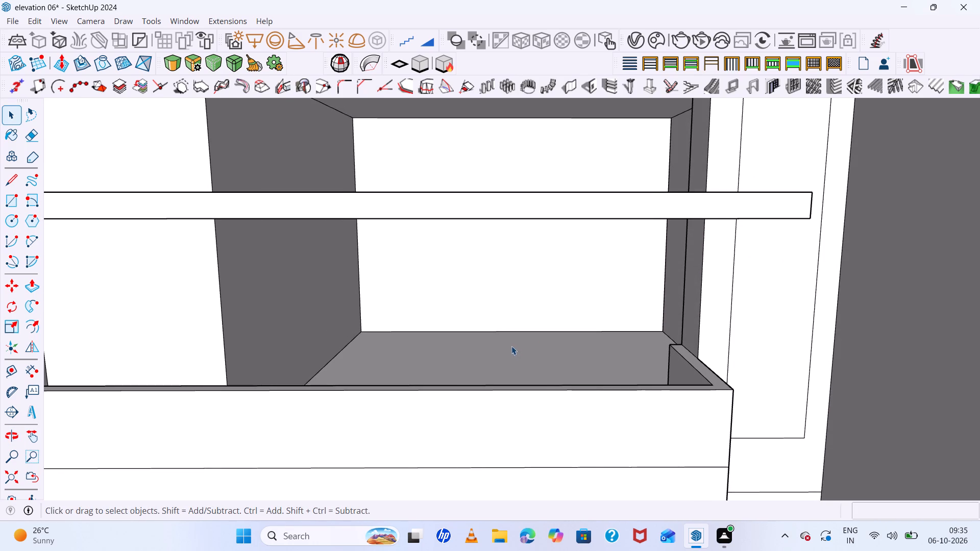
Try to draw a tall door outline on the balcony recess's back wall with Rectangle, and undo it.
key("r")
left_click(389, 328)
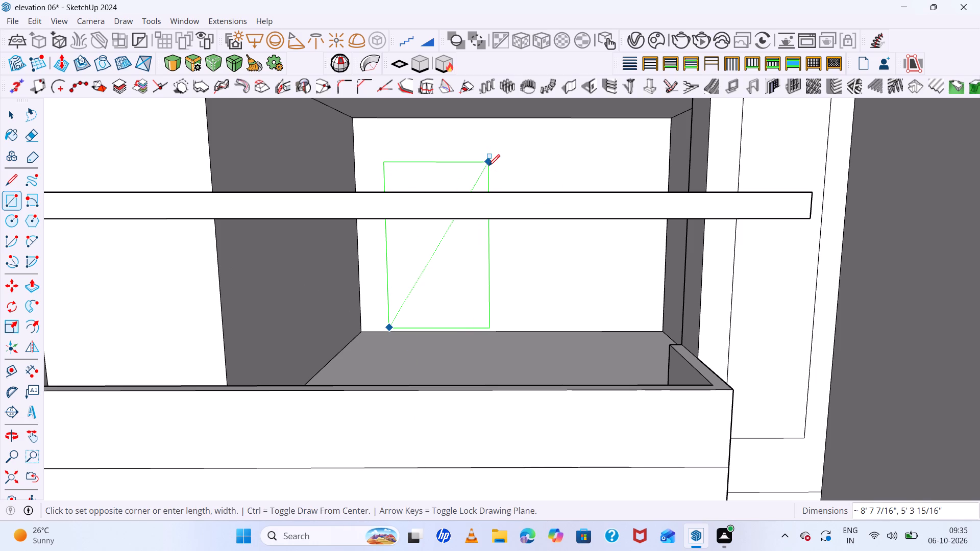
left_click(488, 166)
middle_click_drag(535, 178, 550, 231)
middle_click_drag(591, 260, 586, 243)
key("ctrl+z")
Draw a door rectangle about 4' wide by 7' high on the balcony recess's back wall, rising from the floor edge.
middle_click_drag(538, 295, 501, 185)
middle_click_drag(501, 229, 529, 312)
scroll(520, 275, "down", 15)
scroll(522, 207, "down", 1)
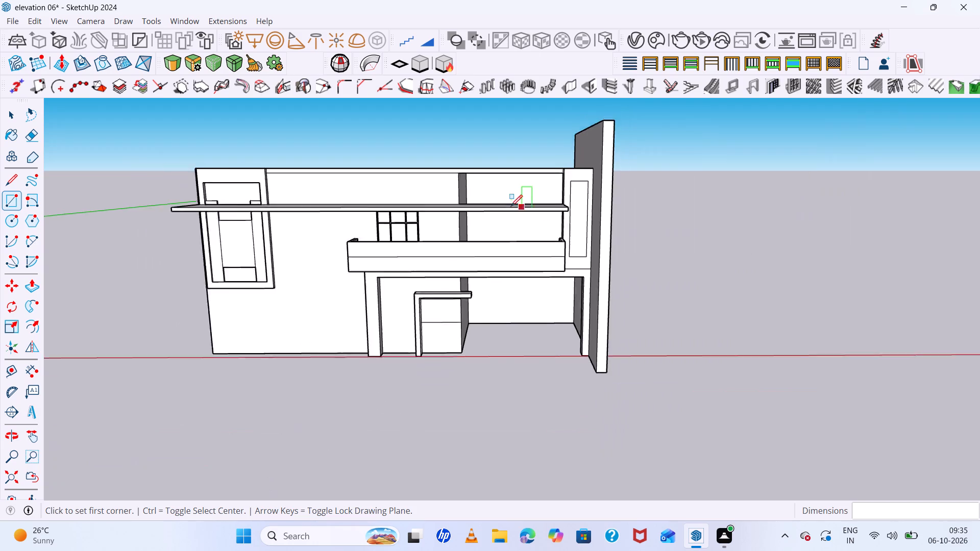
scroll(508, 207, "up", 15)
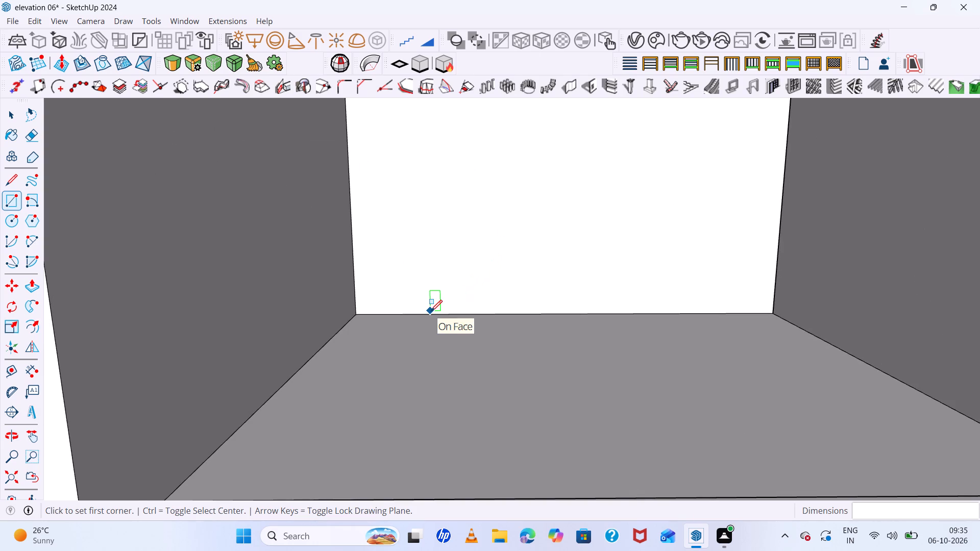
left_click(428, 313)
scroll(481, 172, "down", 7)
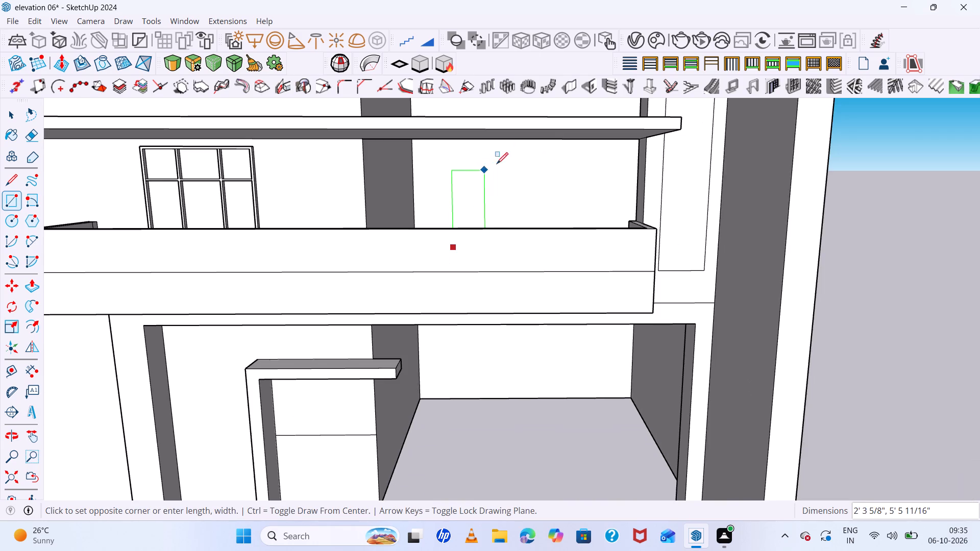
middle_click_drag(507, 151, 518, 208)
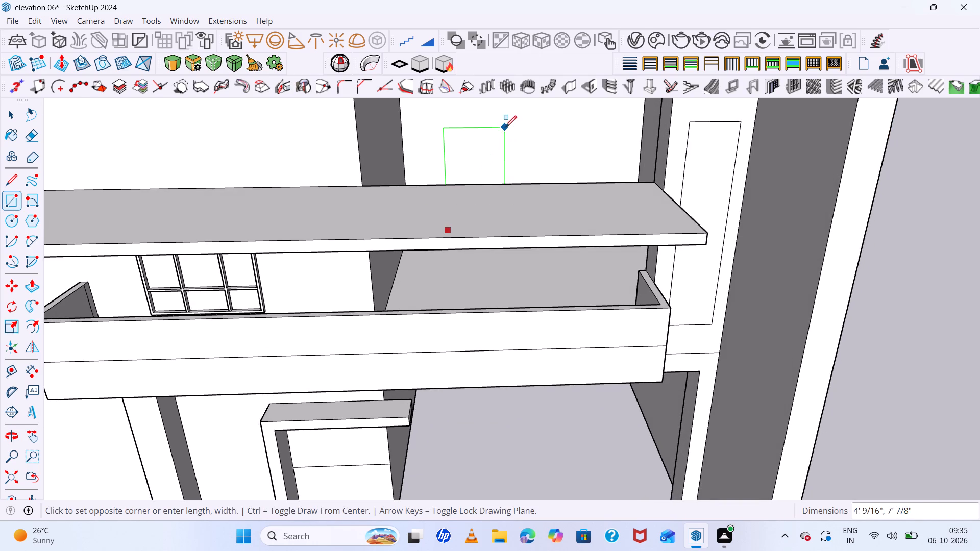
left_click(513, 122)
Draw a window rectangle about 5' 9" by 3' 5" on the recess's back wall, between the door outline and the panelled column.
scroll(556, 142, "up", 5)
middle_click_drag(568, 158, 560, 140)
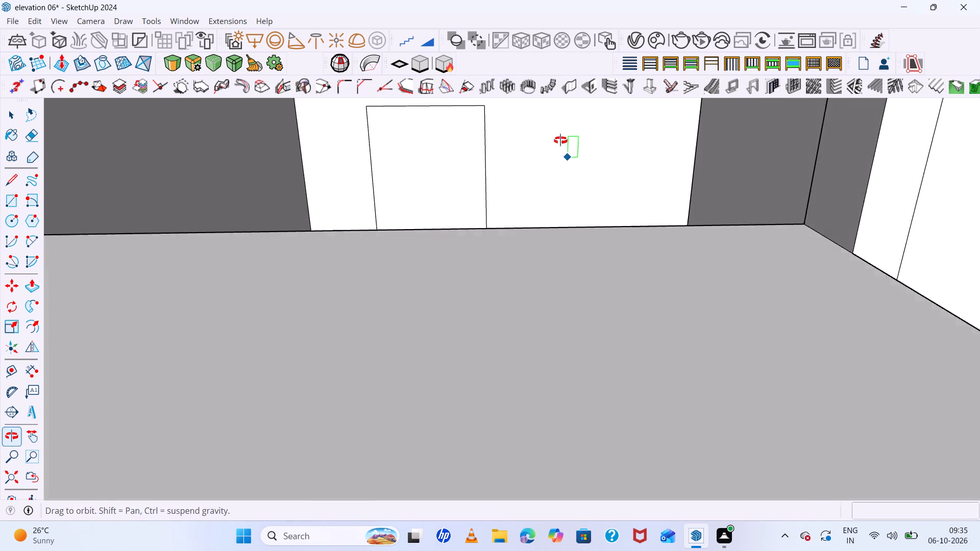
middle_click_drag(560, 140, 560, 139)
middle_click_drag(594, 289, 558, 180)
scroll(644, 350, "up", 2)
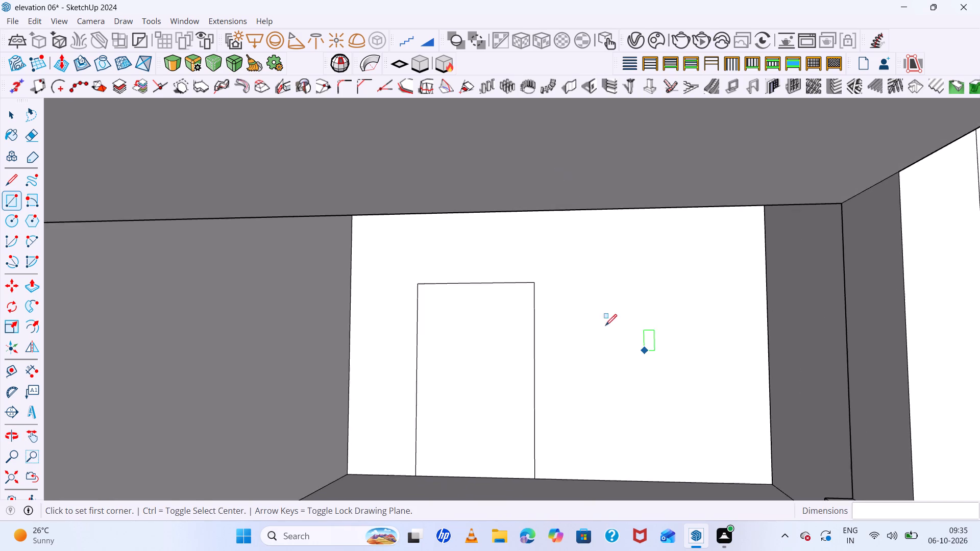
scroll(605, 325, "up", 2)
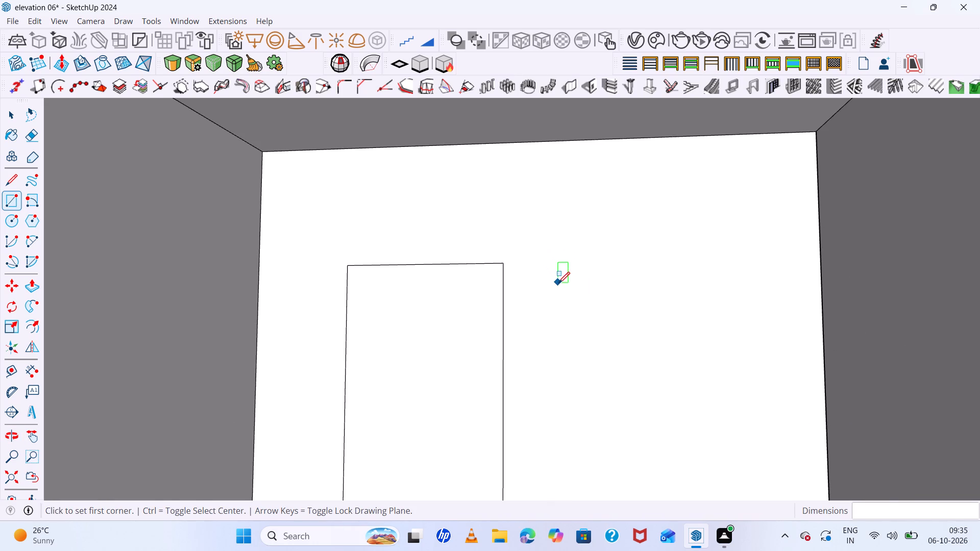
left_click(558, 283)
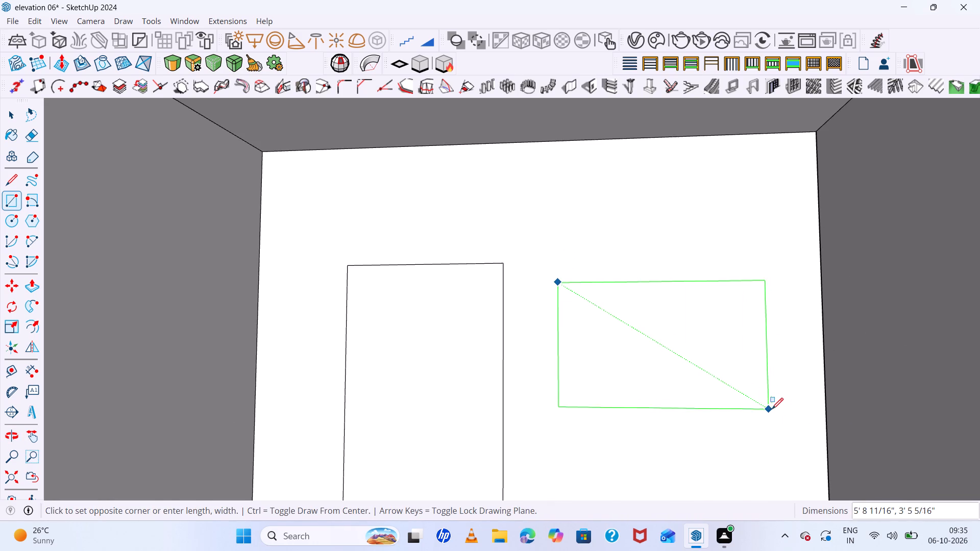
left_click(775, 415)
key("space")
Examine the balcony recess from several angles, checking the door and window outlines and the recess's side wall face.
scroll(599, 288, "down", 13)
middle_click_drag(611, 297, 650, 411)
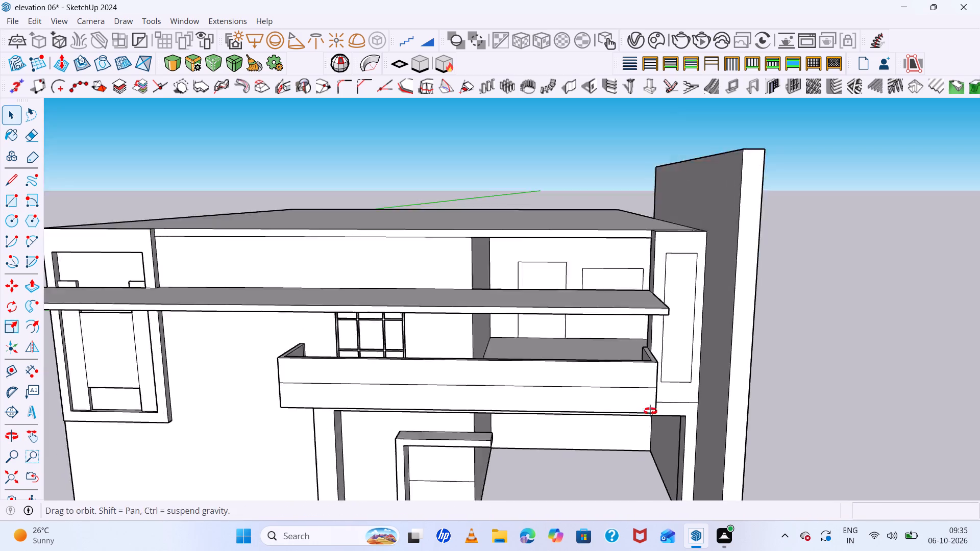
middle_click_drag(650, 411, 650, 412)
scroll(650, 407, "down", 1)
scroll(611, 319, "up", 6)
middle_click_drag(658, 312, 622, 251)
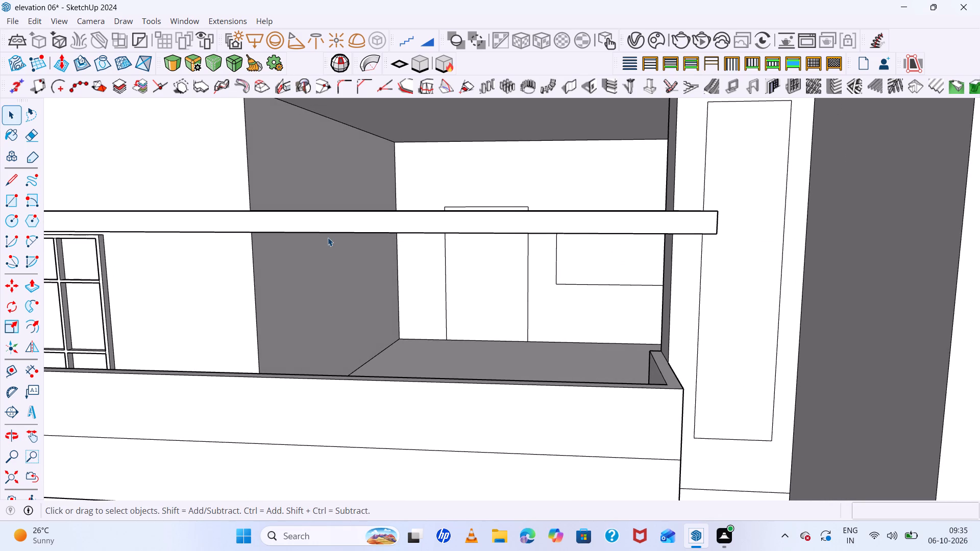
middle_click_drag(313, 334, 291, 411)
scroll(249, 211, "up", 11)
scroll(279, 248, "down", 3)
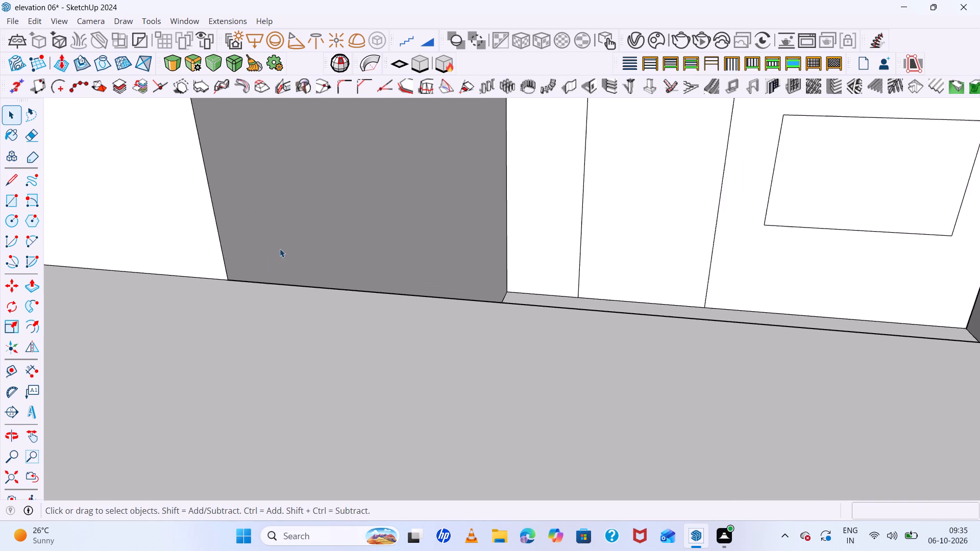
scroll(280, 248, "down", 4)
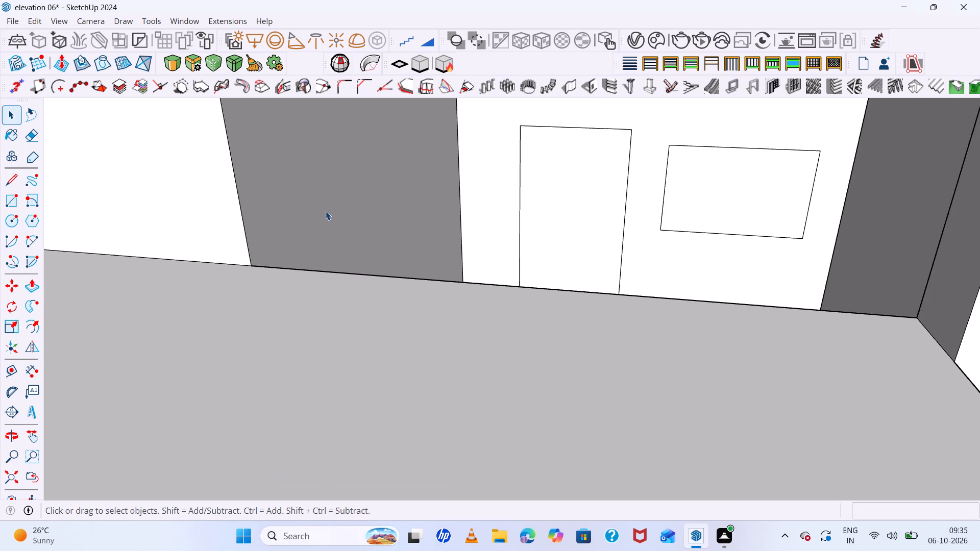
left_click(326, 211)
scroll(326, 211, "down", 6)
middle_click_drag(356, 215, 356, 196)
triple_click(356, 196)
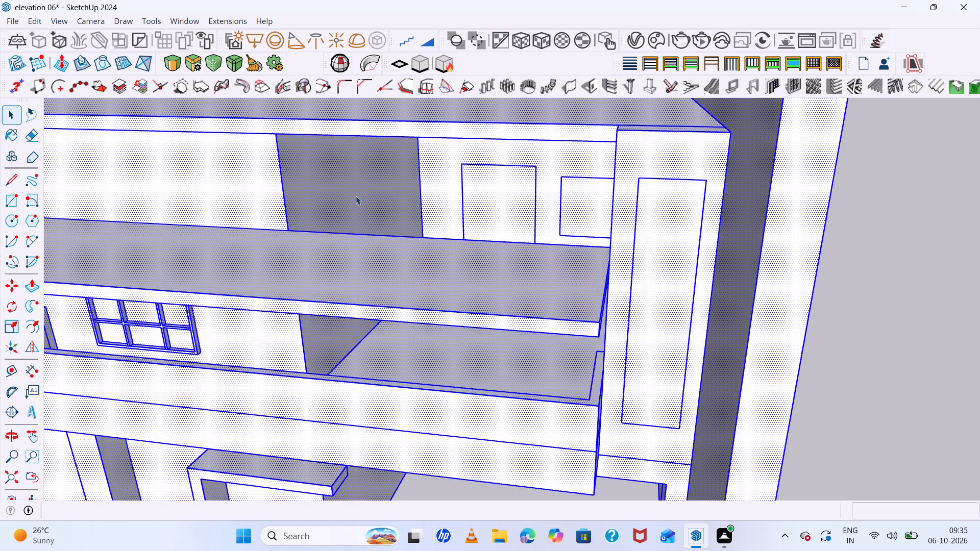
scroll(336, 202, "up", 4)
left_click(335, 202)
scroll(321, 207, "down", 3)
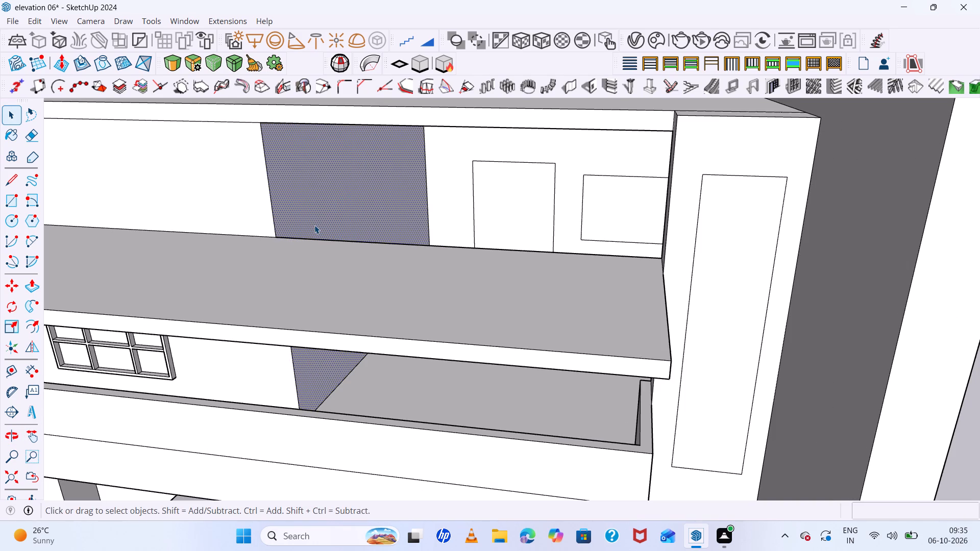
middle_click_drag(309, 225, 308, 224)
middle_click_drag(308, 224, 287, 221)
scroll(279, 202, "up", 1)
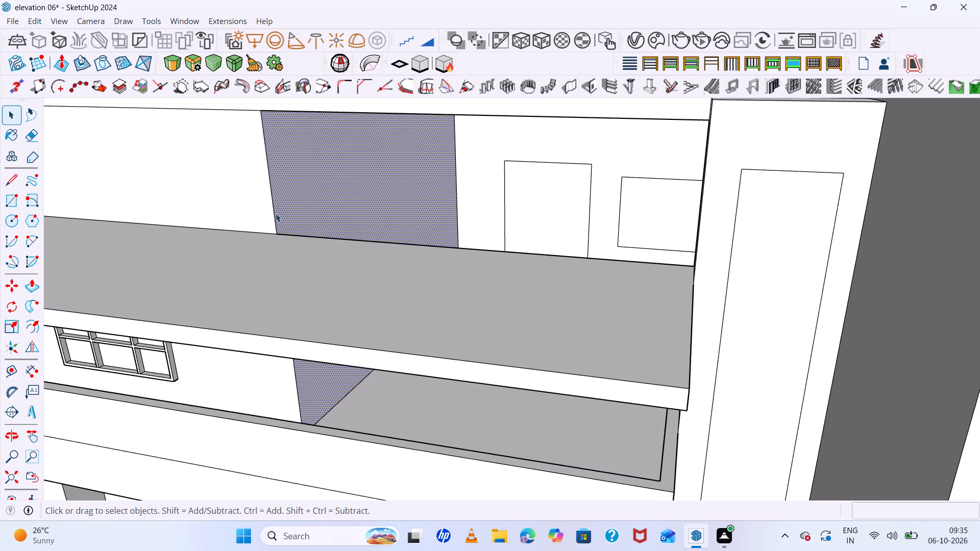
Copy the front vertical edge of the recess's side wall inward along the green axis by about 2 3/8".
key("space")
left_click(276, 220)
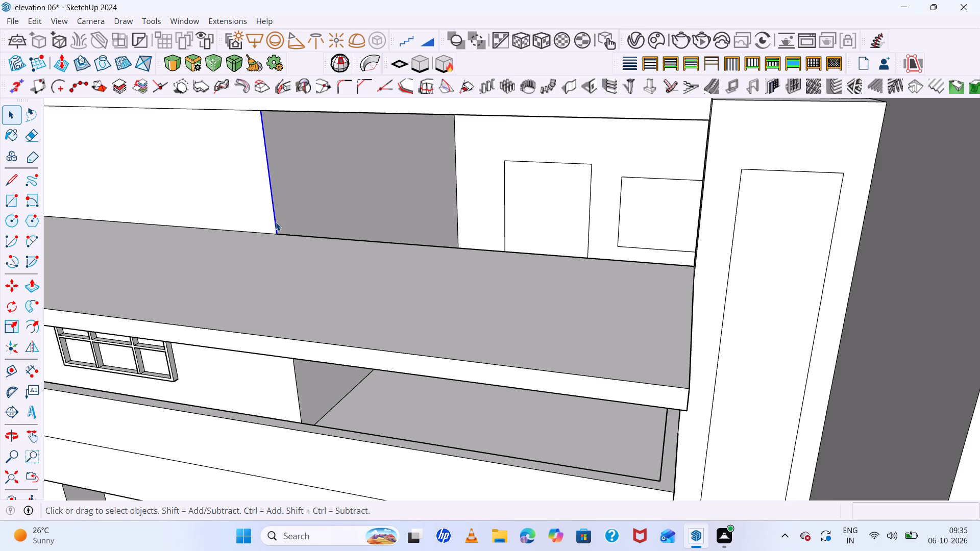
key("m")
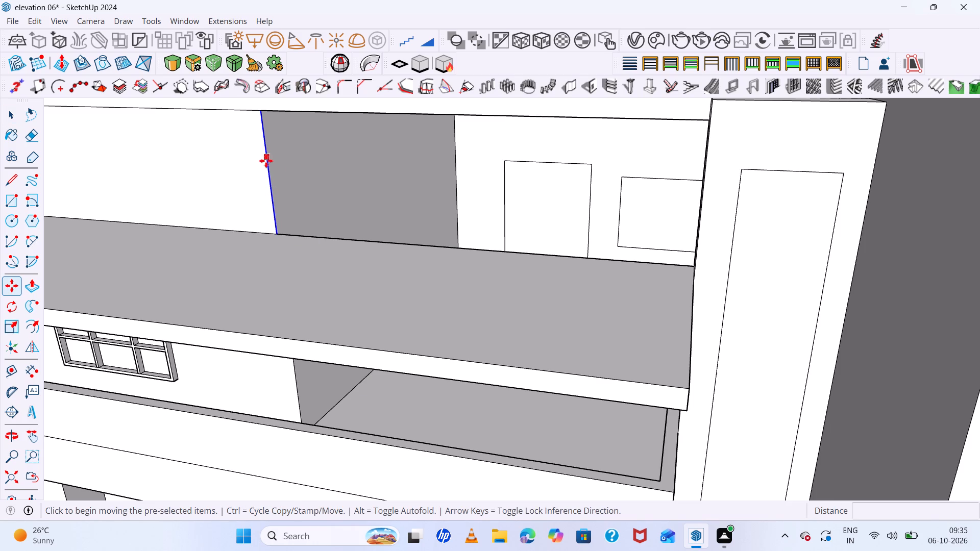
scroll(276, 169, "down", 2)
scroll(266, 132, "up", 9)
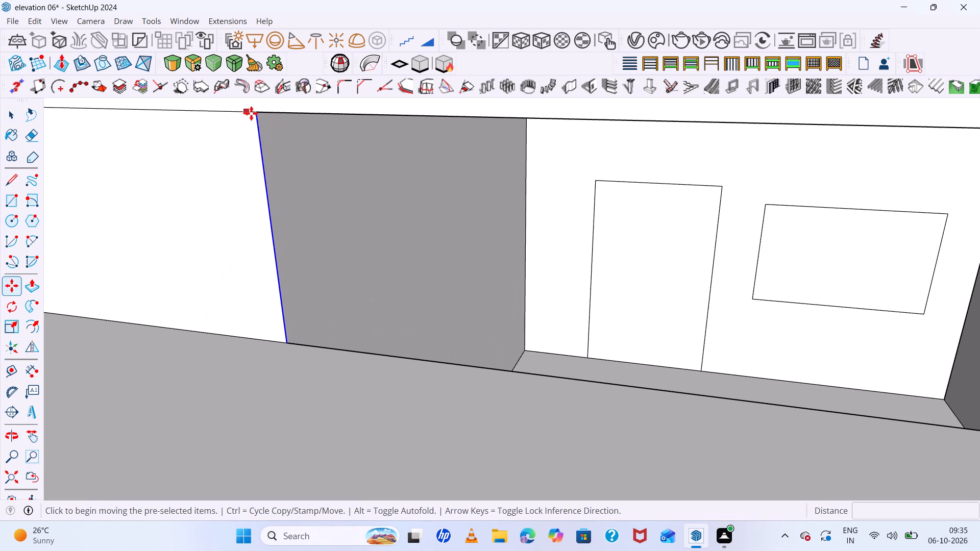
left_click(256, 114)
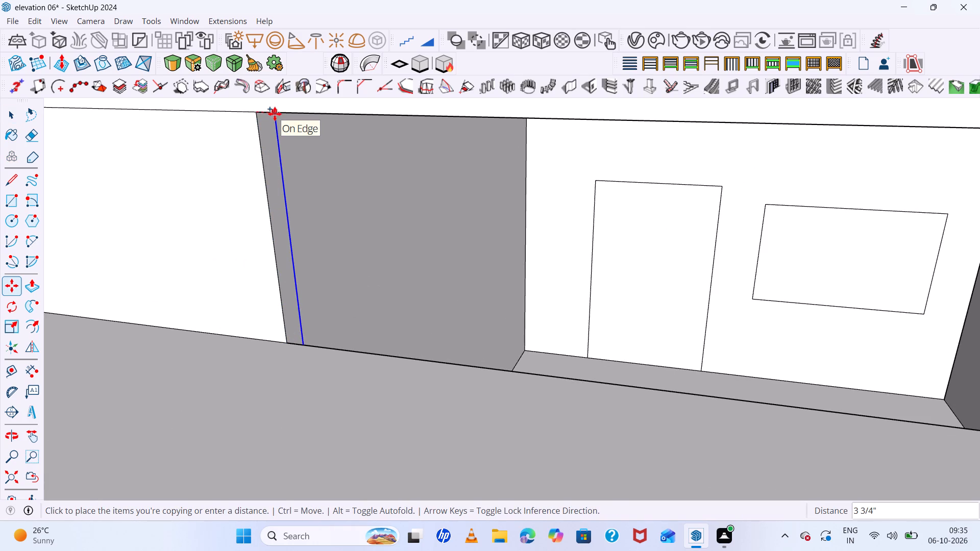
middle_click_drag(275, 115, 248, 91)
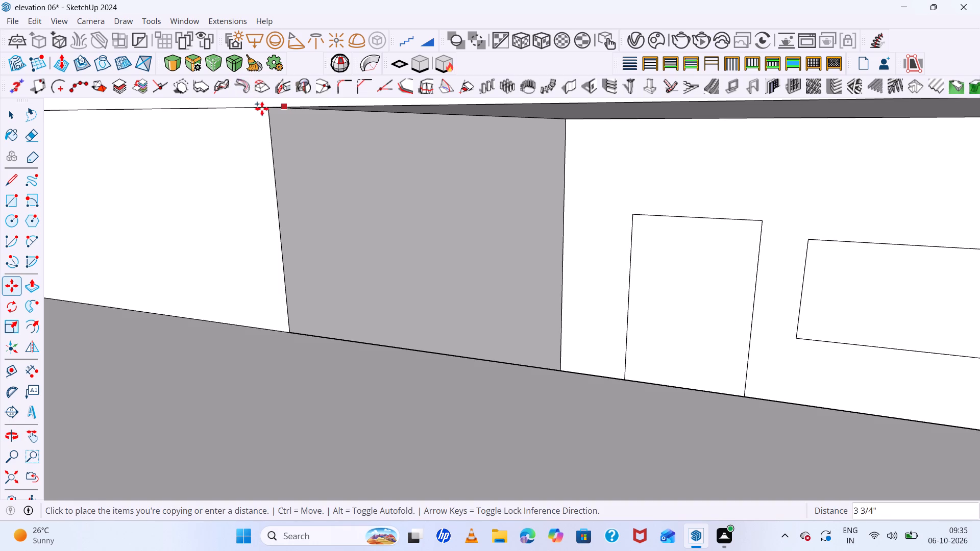
scroll(284, 127, "up", 4)
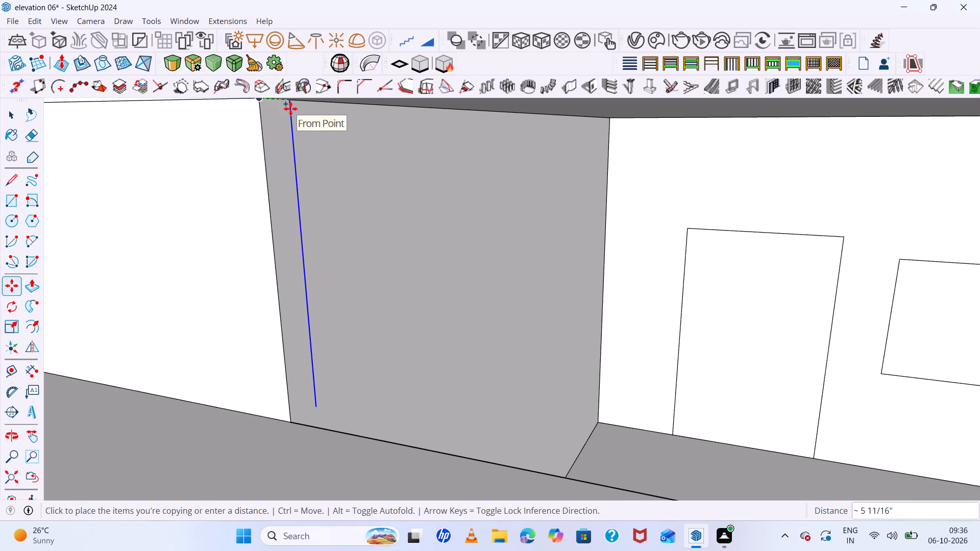
key("Left")
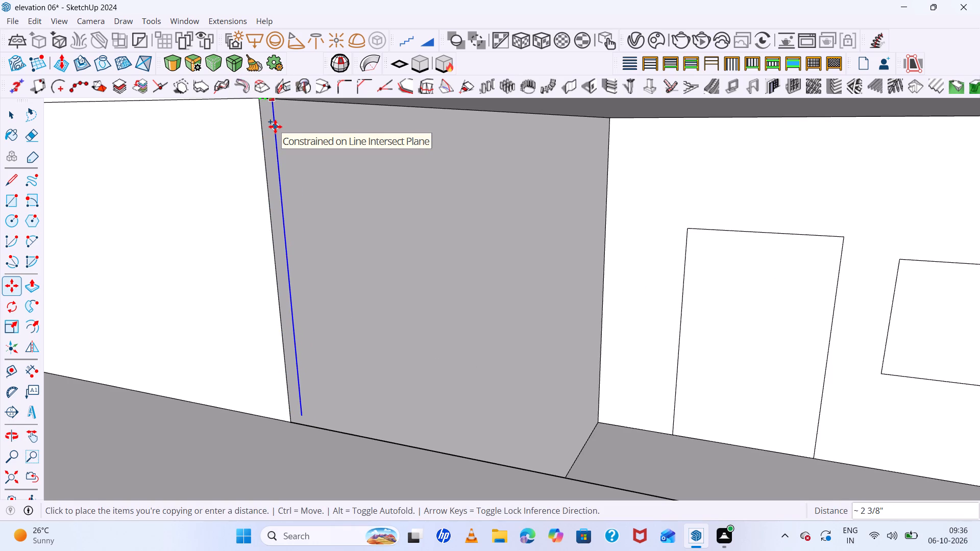
left_click(275, 127)
key("space")
Inspect the copied edge on the recess's side wall and where its lower end sits relative to the canopy slab.
scroll(317, 216, "up", 1)
middle_click_drag(317, 213, 282, 118)
scroll(282, 116, "up", 1)
scroll(282, 113, "down", 11)
scroll(305, 195, "down", 7)
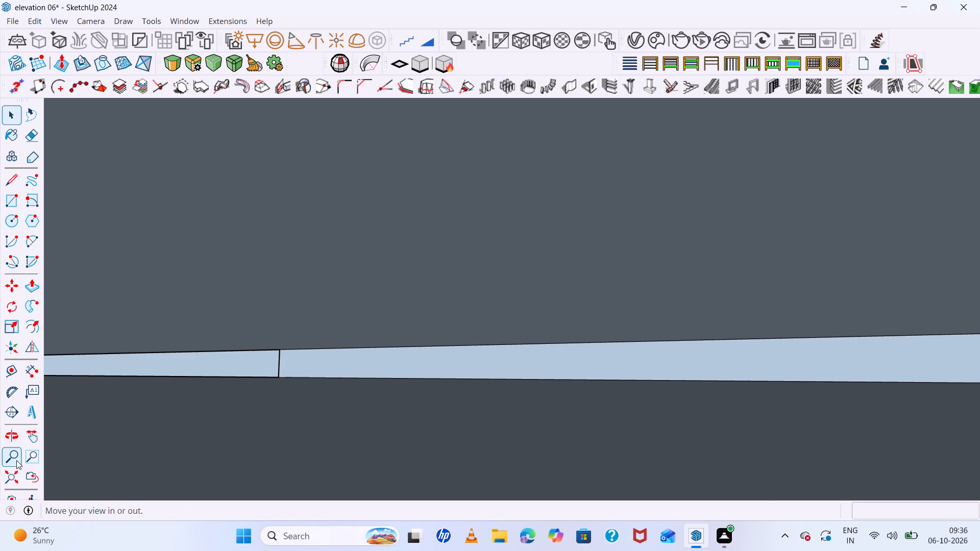
left_click(10, 480)
scroll(306, 358, "down", 1)
scroll(689, 399, "up", 12)
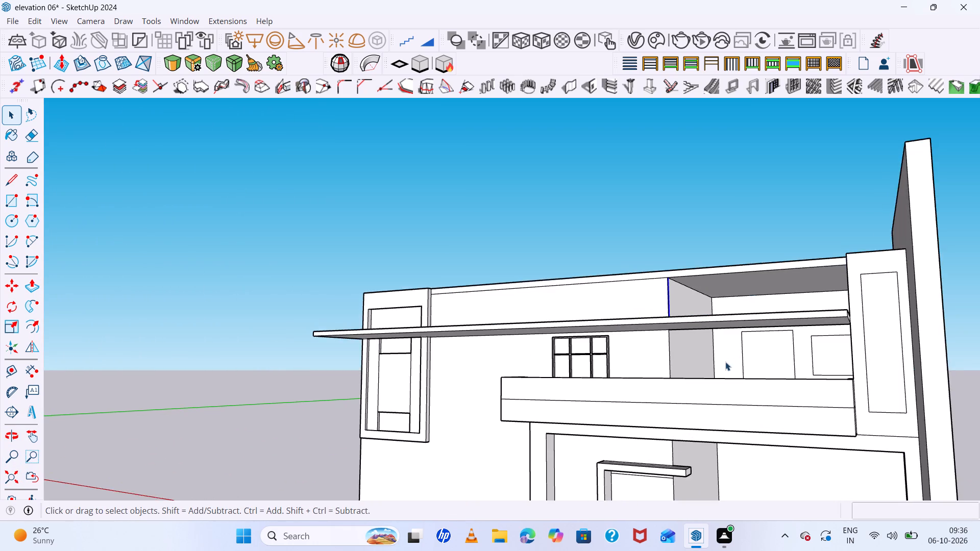
middle_click_drag(723, 358, 659, 335)
scroll(657, 321, "up", 12)
middle_click_drag(651, 309, 535, 297)
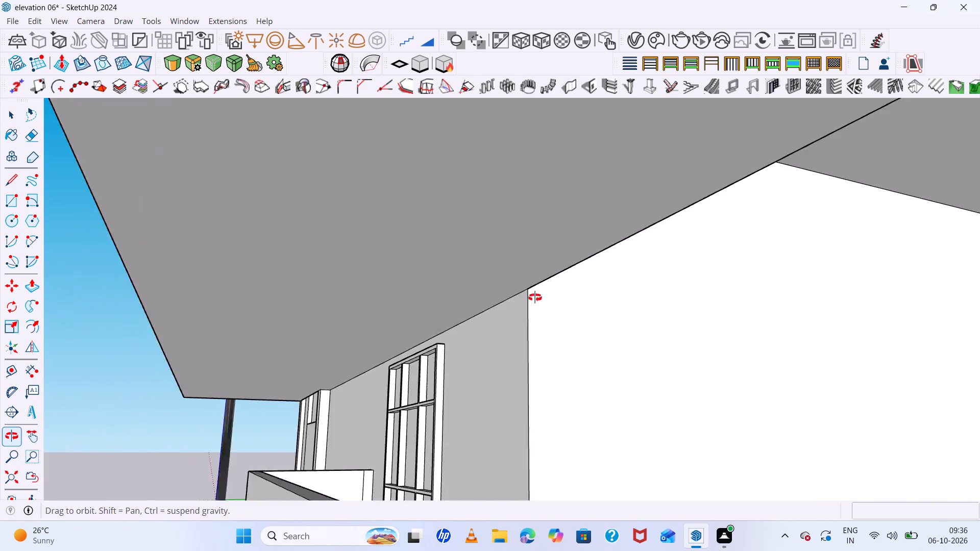
middle_click_drag(535, 297, 465, 291)
Draw a vertical line about 7' 3 3/8" from the copied edge's lower end down to the balcony floor on the recess's side wall.
key("l")
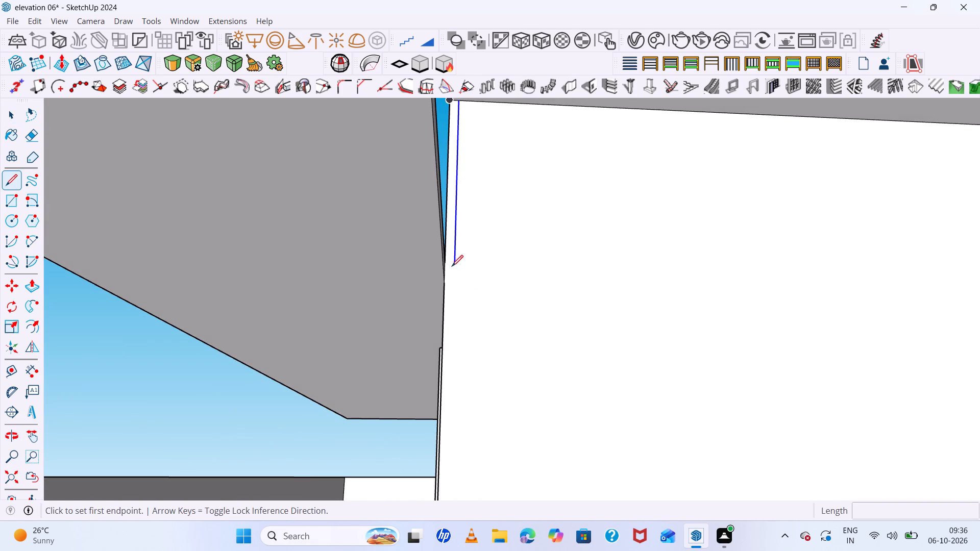
double_click(456, 263)
scroll(468, 302, "down", 13)
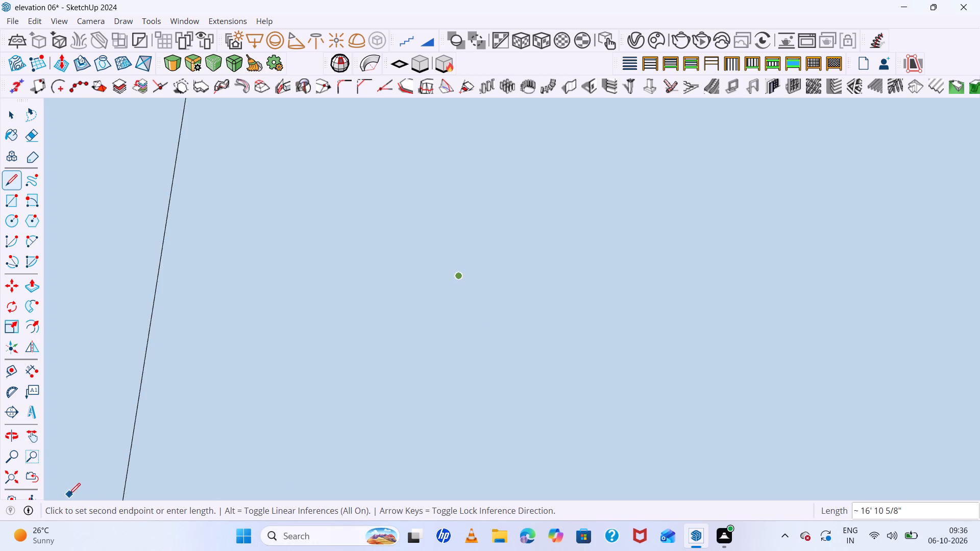
left_click(11, 483)
middle_click_drag(579, 350, 470, 350)
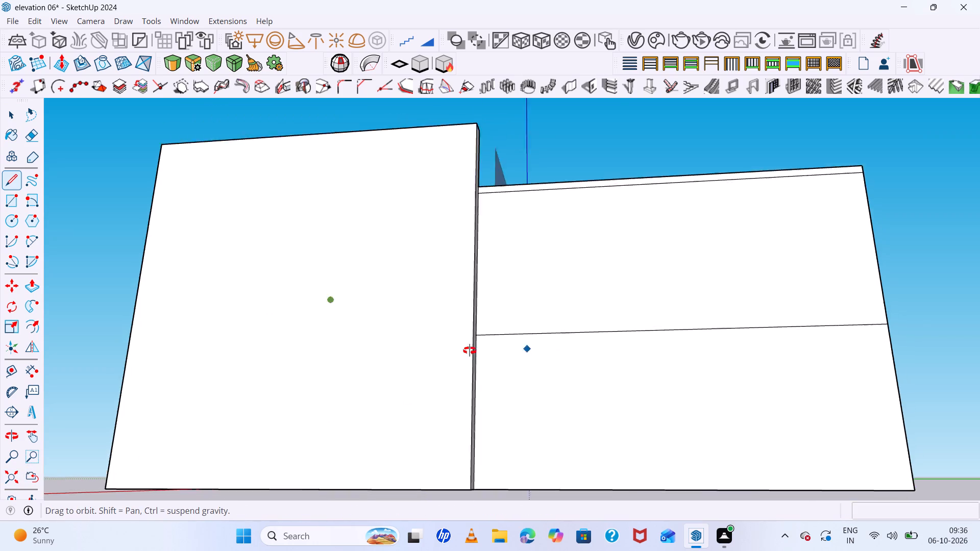
middle_click_drag(470, 350, 979, 328)
scroll(685, 302, "up", 6)
middle_click_drag(585, 309, 452, 248)
middle_click_drag(608, 293, 541, 424)
middle_click_drag(543, 275, 512, 368)
scroll(538, 318, "up", 7)
middle_click_drag(467, 367, 428, 309)
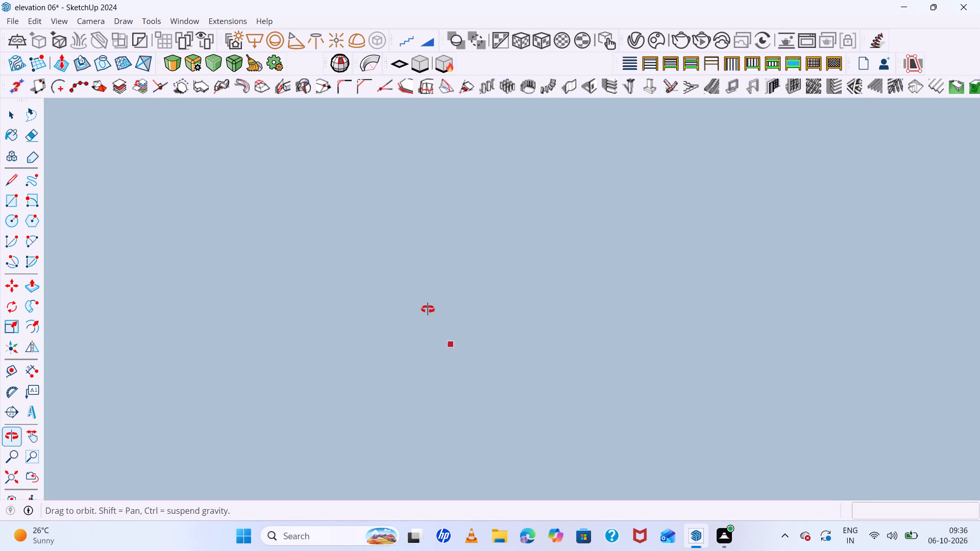
middle_click_drag(428, 309, 495, 341)
scroll(441, 315, "up", 2)
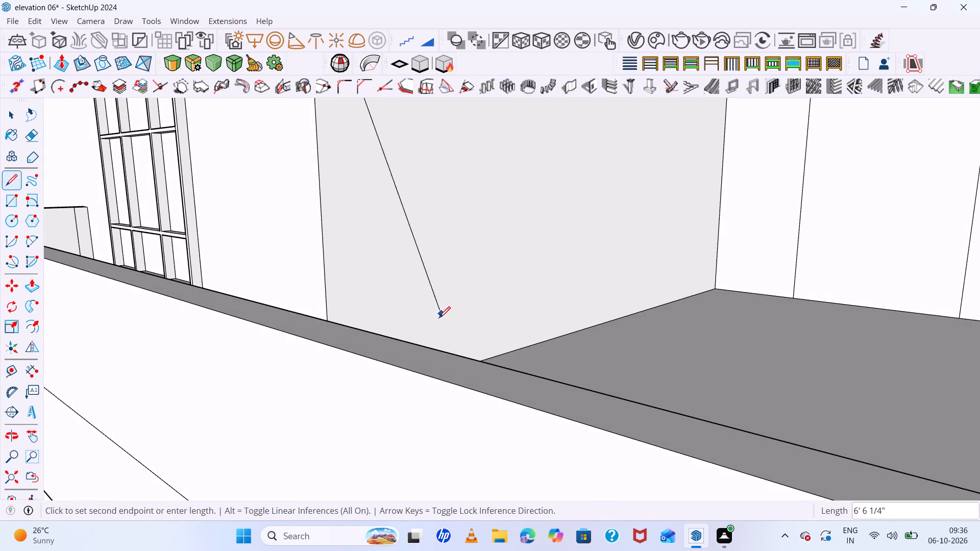
scroll(439, 318, "up", 3)
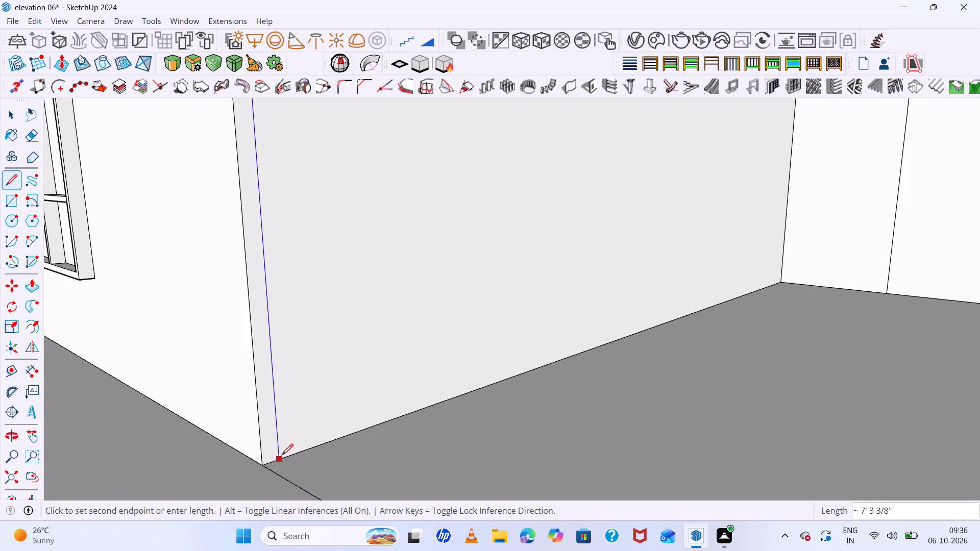
left_click(279, 456)
Draw a line about 2 3/8" at canopy level joining the side wall's front edge to the copied edge's lower end.
scroll(303, 352, "down", 9)
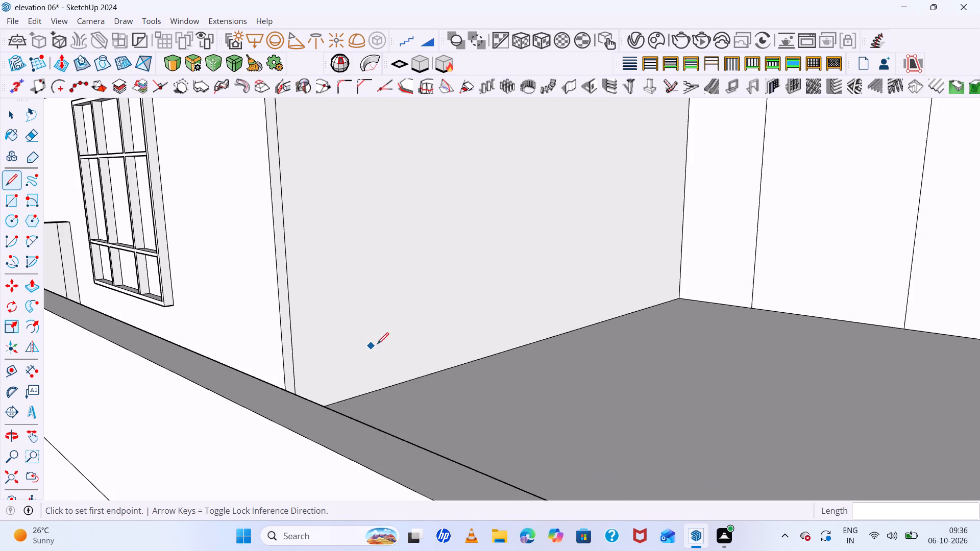
scroll(377, 344, "down", 11)
middle_click_drag(447, 357, 480, 393)
scroll(397, 268, "up", 19)
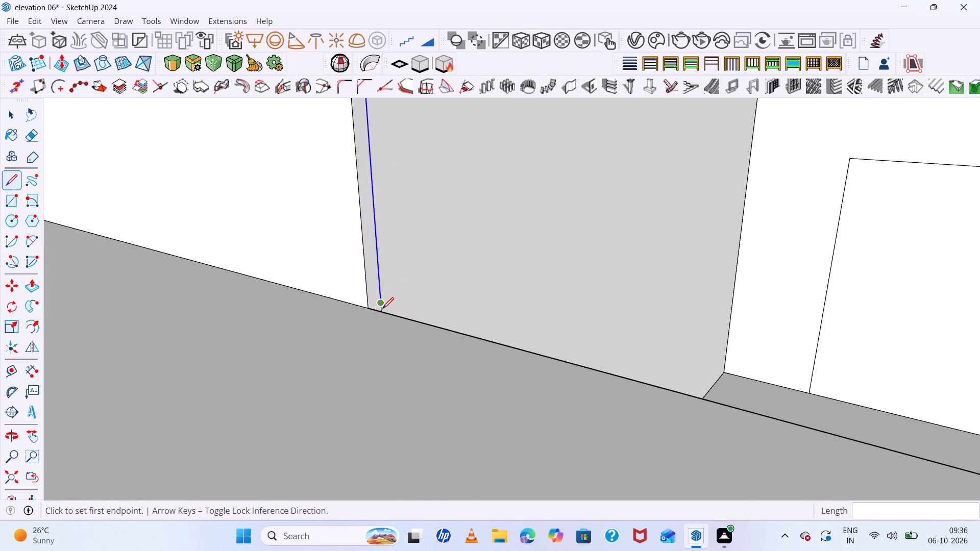
scroll(374, 311, "up", 6)
left_click(367, 309)
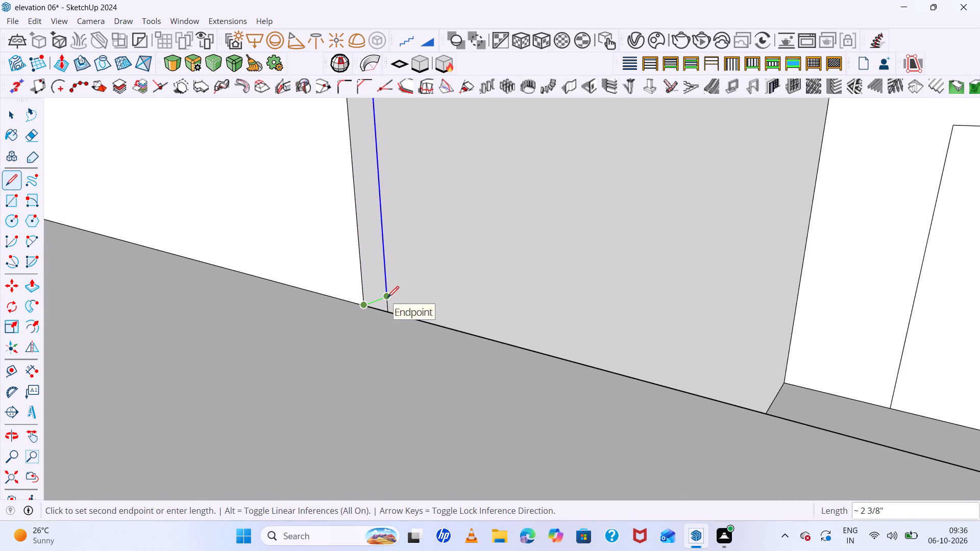
left_click(387, 297)
Push/Pull the narrow side wall strip above the canopy about 12' 7 5/16" across the recess to the panelled column.
key("space")
triple_click(375, 283)
triple_click(375, 283)
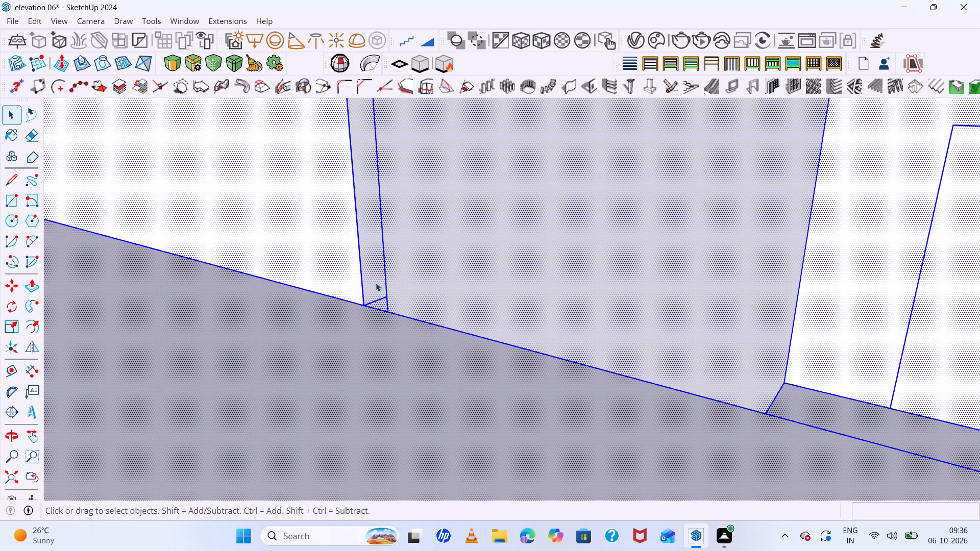
double_click(376, 283)
scroll(376, 283, "up", 6)
left_click(376, 283)
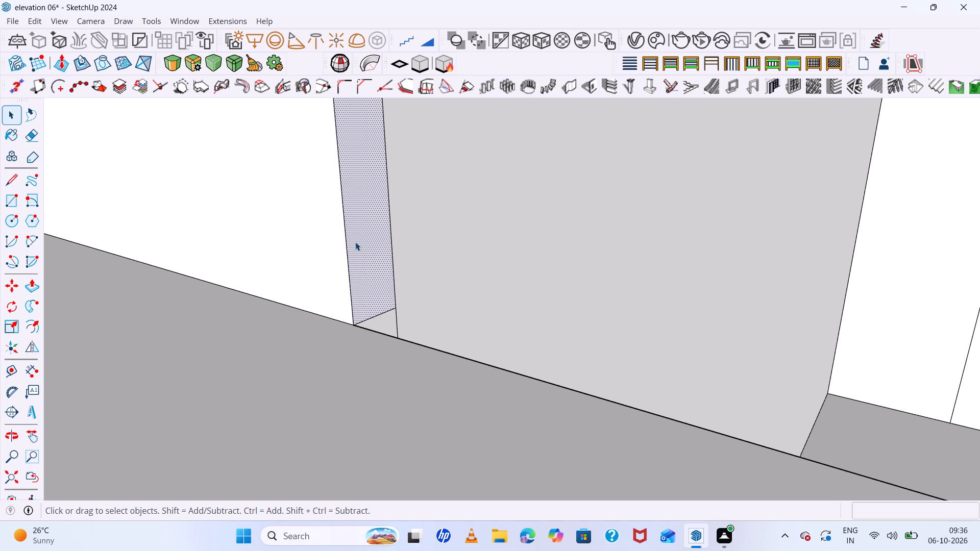
key("p")
left_click(377, 209)
scroll(639, 257, "down", 5)
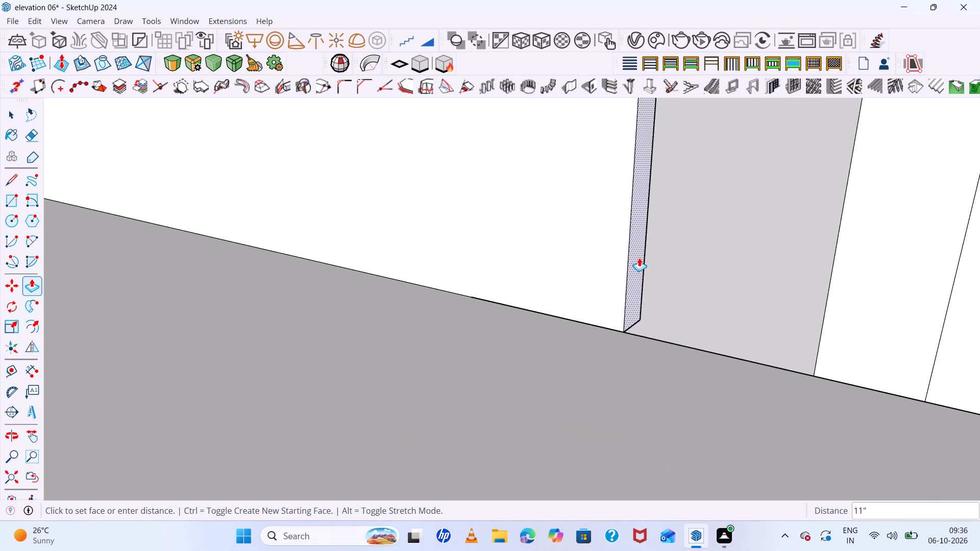
scroll(639, 258, "down", 20)
scroll(639, 258, "down", 9)
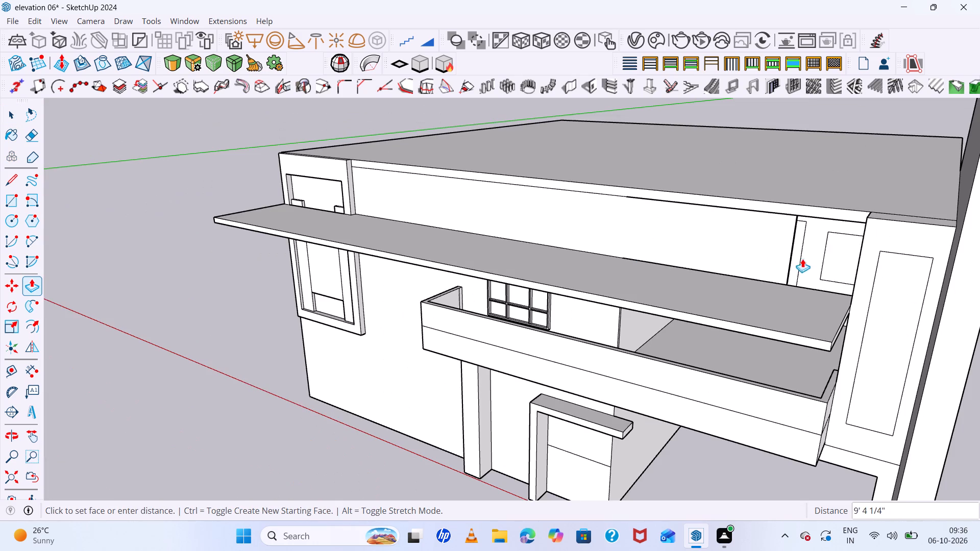
left_click(853, 295)
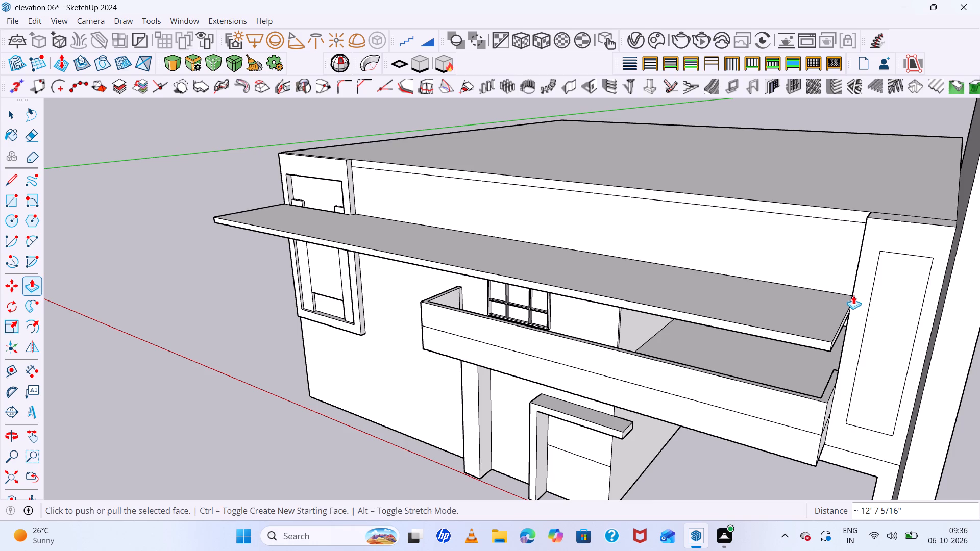
Examine the front elevation from several angles, checking the wall above the canopy, the balcony recess and the tall side wall.
middle_click_drag(842, 350, 897, 262)
scroll(894, 278, "down", 6)
middle_click_drag(956, 313, 958, 318)
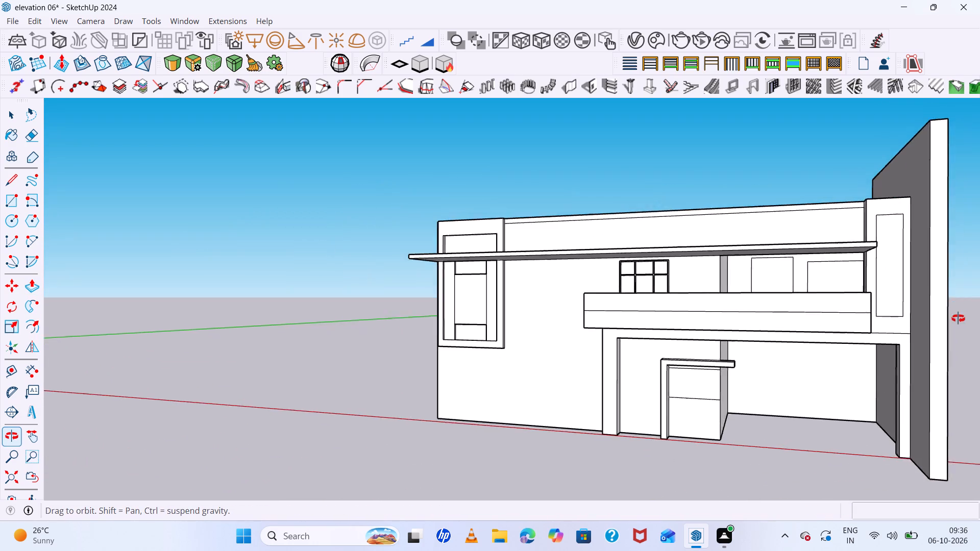
middle_click_drag(958, 318, 892, 323)
middle_click_drag(926, 291, 928, 282)
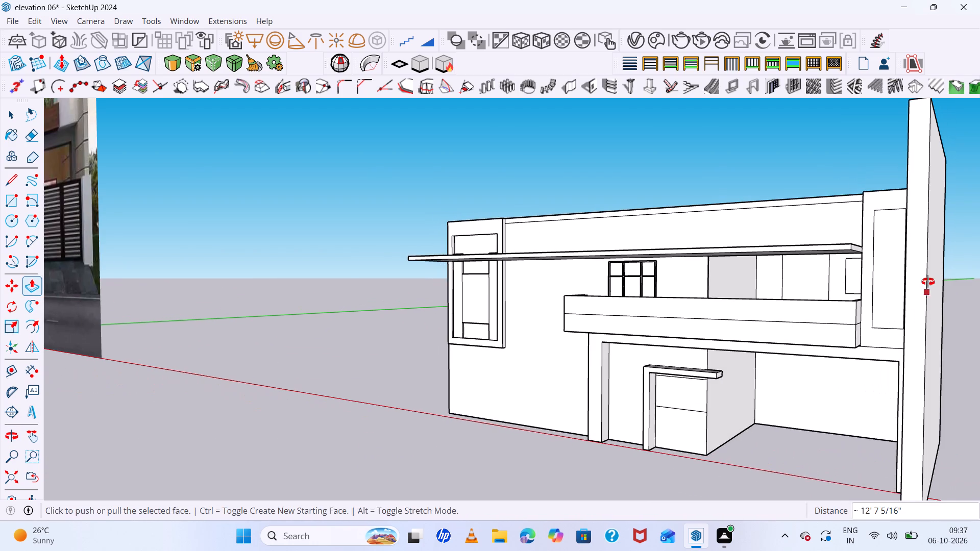
middle_click_drag(928, 282, 938, 262)
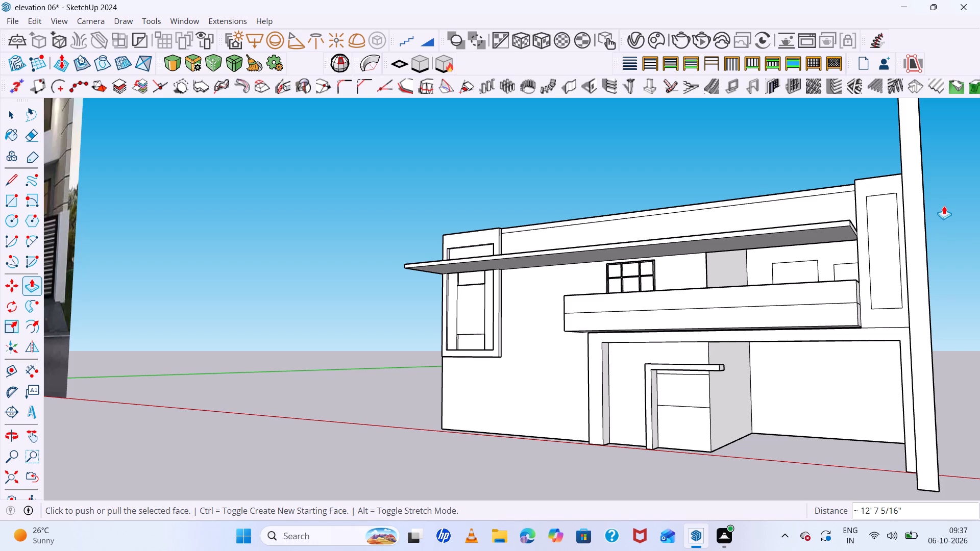
scroll(602, 212, "down", 5)
middle_click_drag(733, 283, 810, 363)
scroll(731, 253, "up", 4)
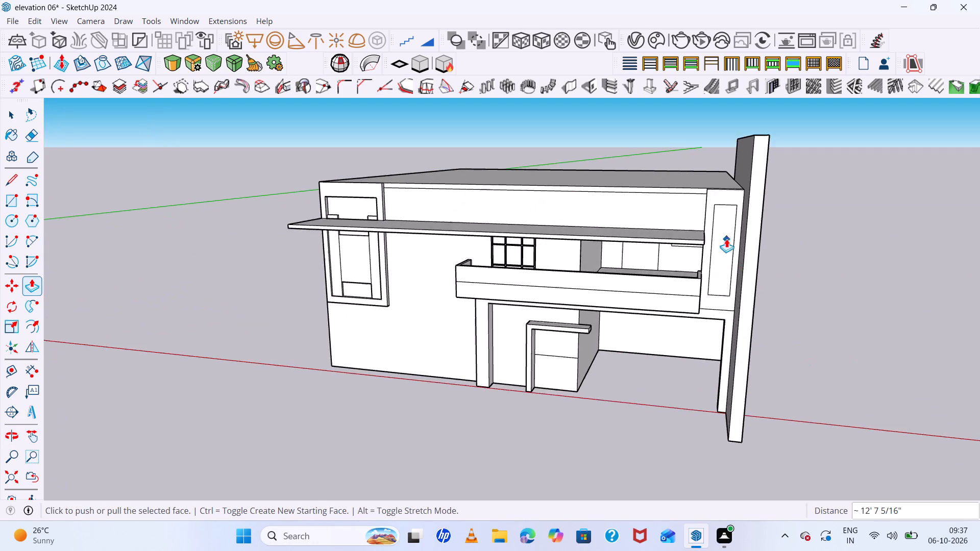
scroll(726, 239, "up", 4)
middle_click_drag(773, 281, 805, 260)
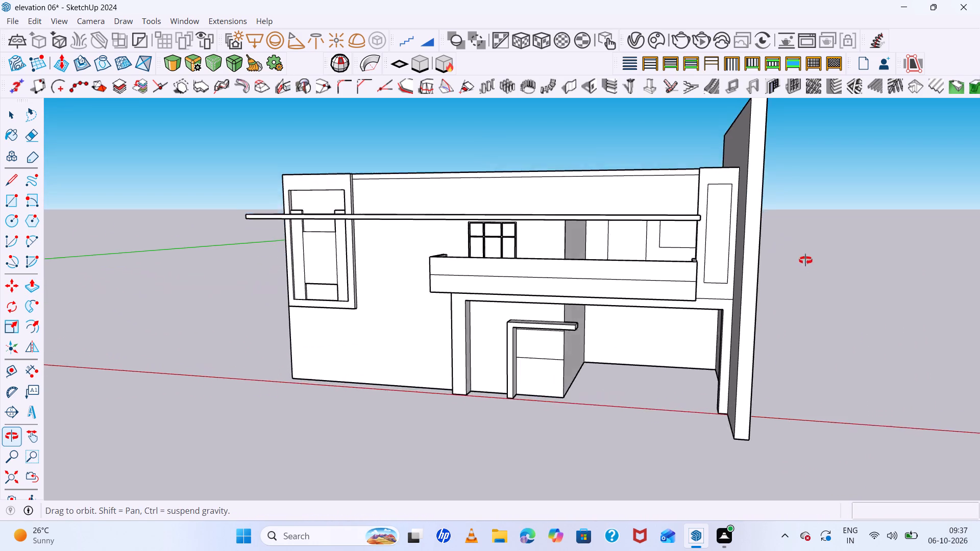
middle_click_drag(805, 260, 834, 265)
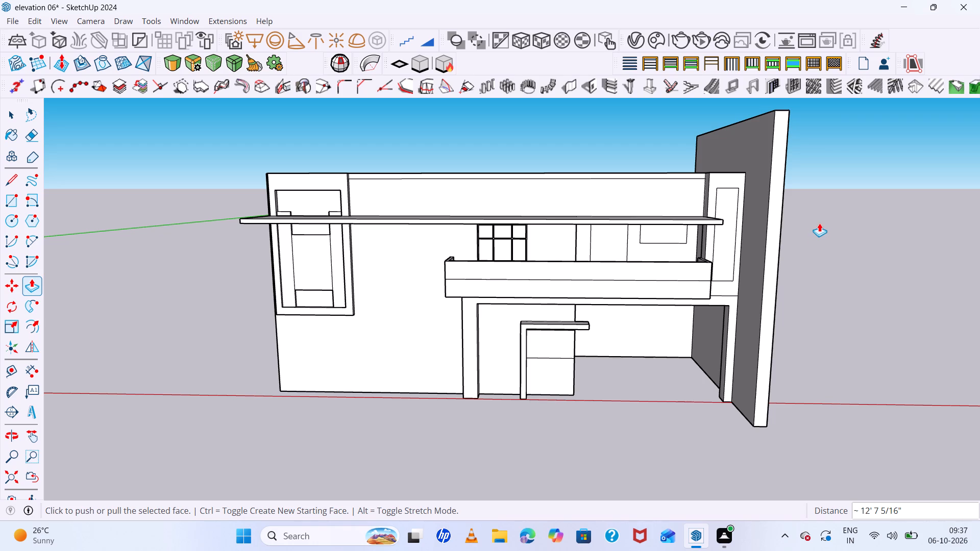
scroll(569, 241, "up", 1)
scroll(508, 227, "down", 6)
middle_click_drag(710, 277, 577, 226)
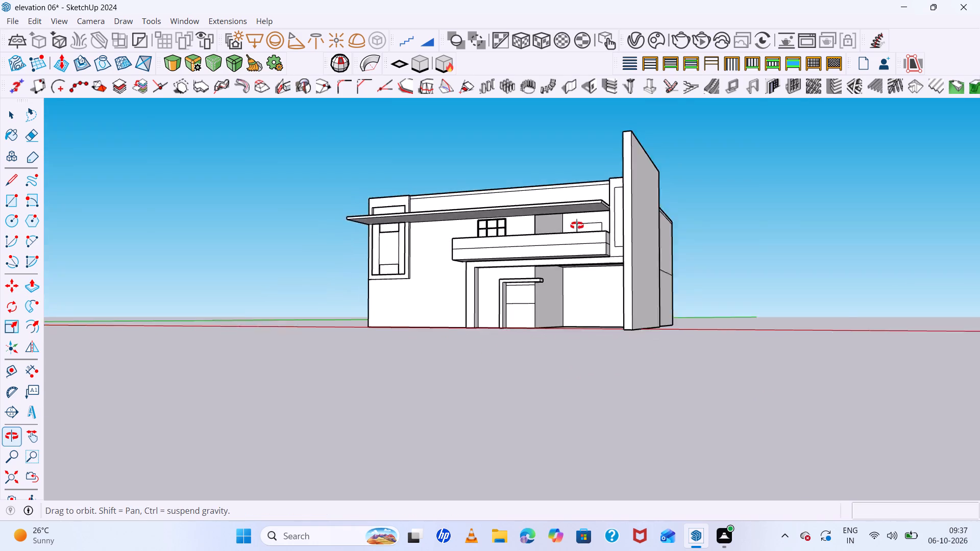
middle_click_drag(577, 226, 626, 276)
scroll(684, 361, "up", 6)
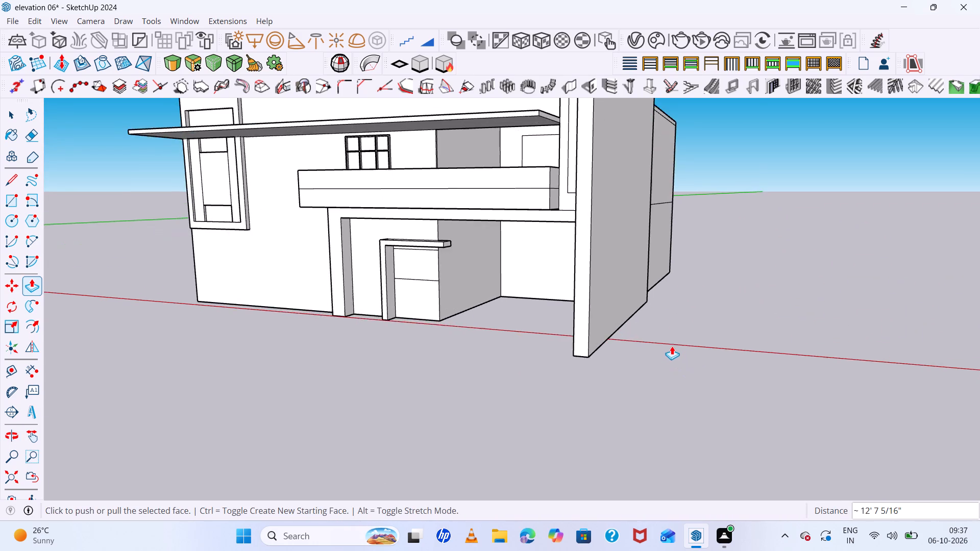
middle_click_drag(672, 346, 447, 308)
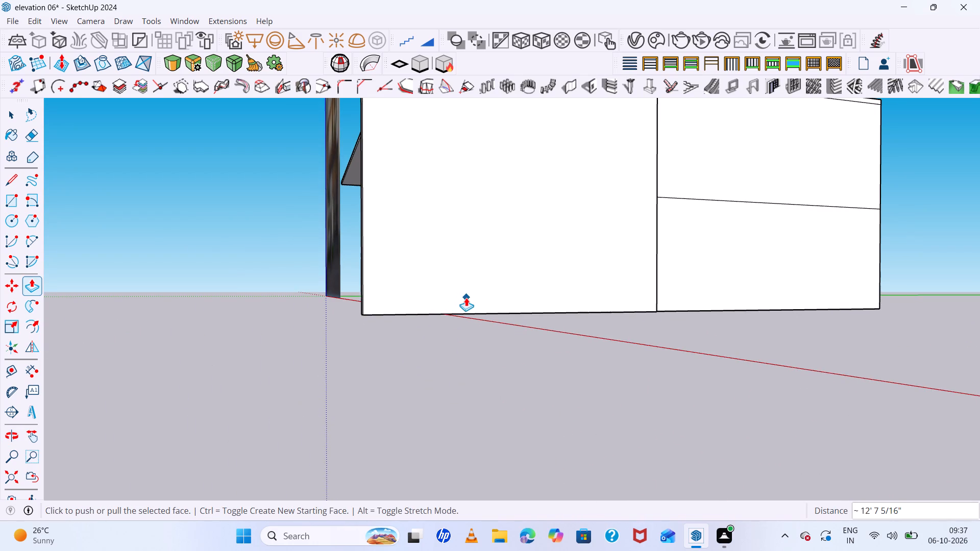
scroll(504, 245, "up", 1)
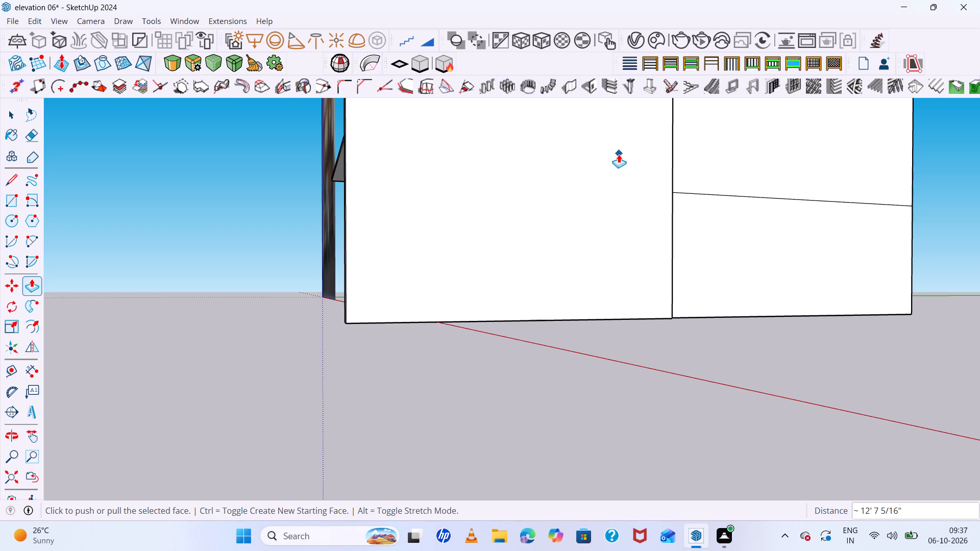
middle_click_drag(599, 224, 724, 240)
scroll(713, 241, "down", 8)
middle_click_drag(742, 266, 794, 288)
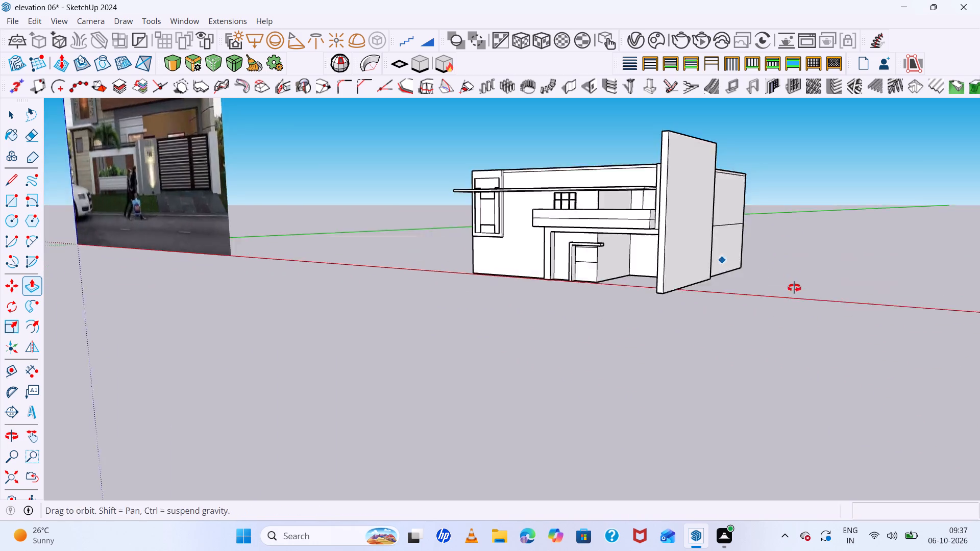
middle_click_drag(794, 288, 826, 291)
scroll(592, 186, "up", 7)
middle_click_drag(756, 294, 808, 285)
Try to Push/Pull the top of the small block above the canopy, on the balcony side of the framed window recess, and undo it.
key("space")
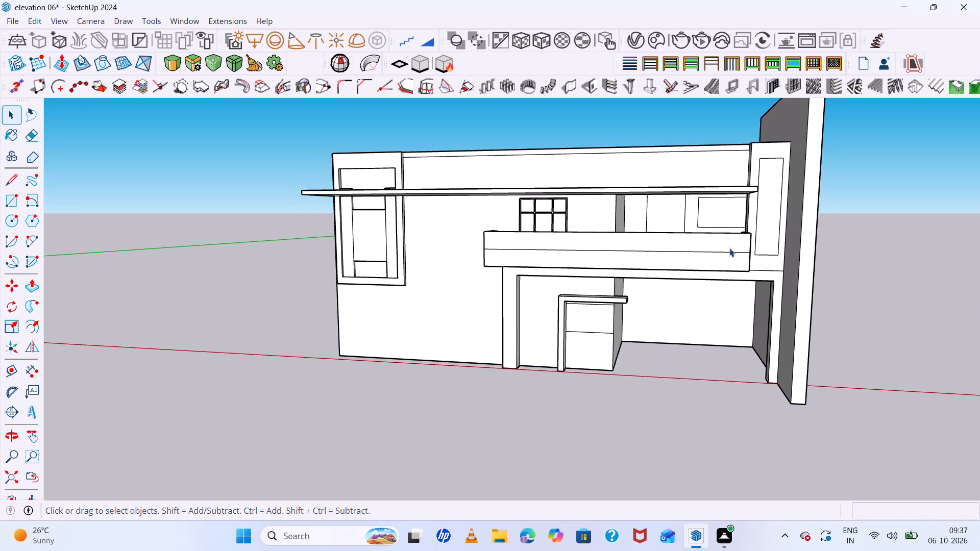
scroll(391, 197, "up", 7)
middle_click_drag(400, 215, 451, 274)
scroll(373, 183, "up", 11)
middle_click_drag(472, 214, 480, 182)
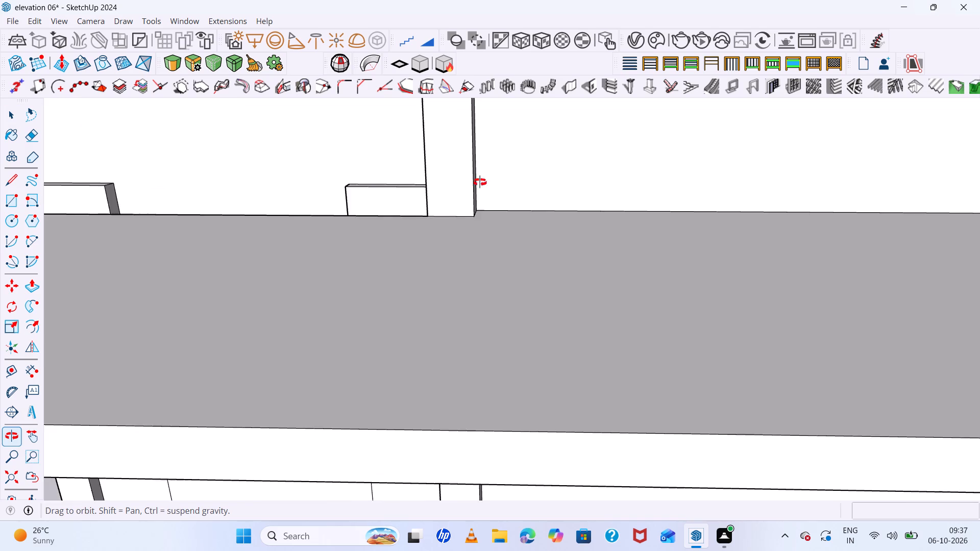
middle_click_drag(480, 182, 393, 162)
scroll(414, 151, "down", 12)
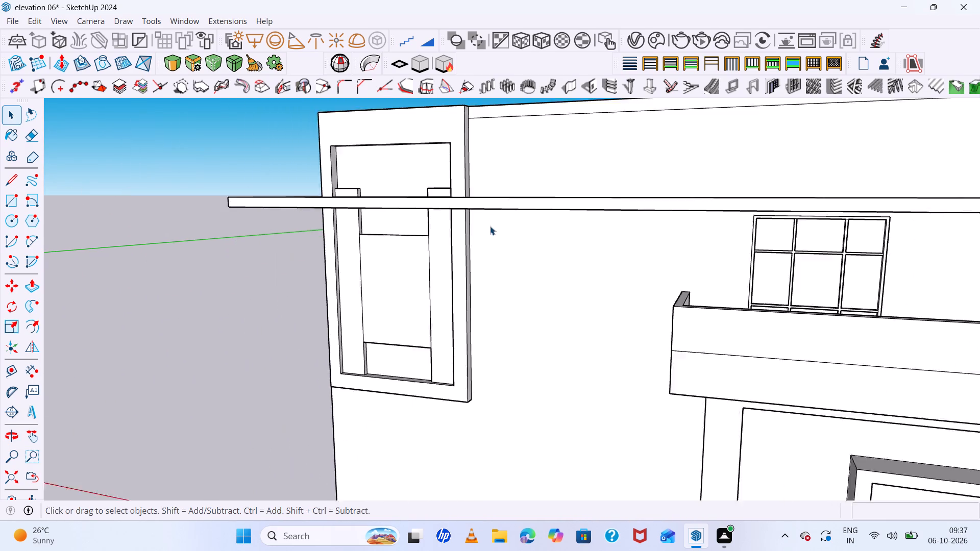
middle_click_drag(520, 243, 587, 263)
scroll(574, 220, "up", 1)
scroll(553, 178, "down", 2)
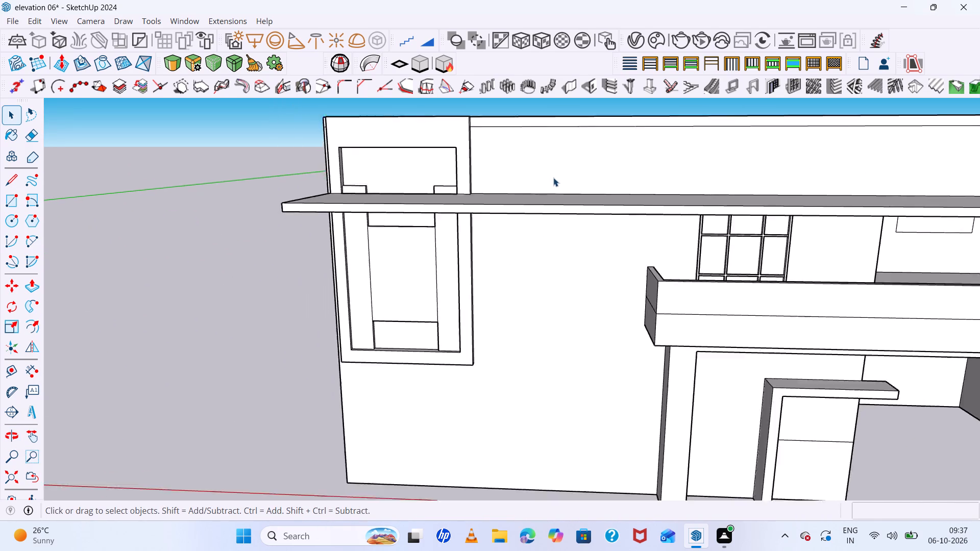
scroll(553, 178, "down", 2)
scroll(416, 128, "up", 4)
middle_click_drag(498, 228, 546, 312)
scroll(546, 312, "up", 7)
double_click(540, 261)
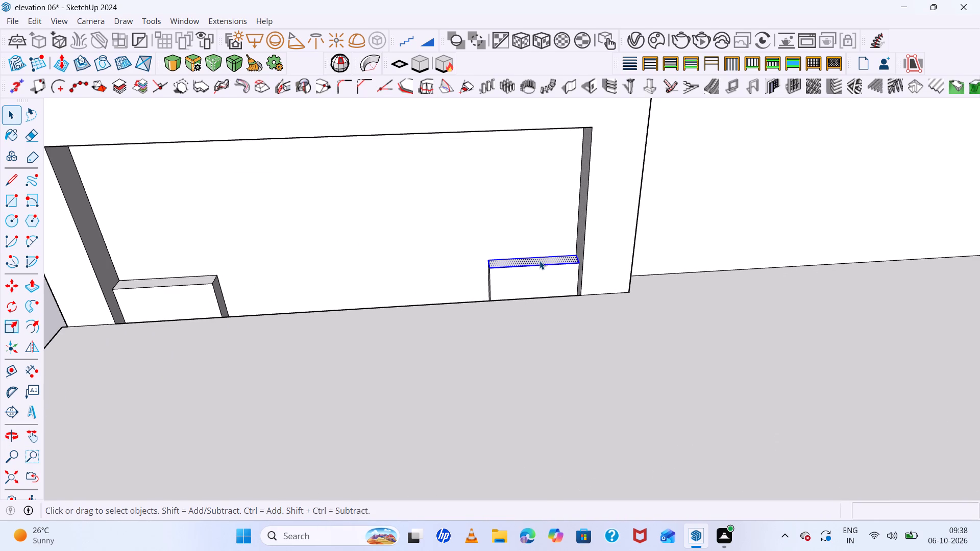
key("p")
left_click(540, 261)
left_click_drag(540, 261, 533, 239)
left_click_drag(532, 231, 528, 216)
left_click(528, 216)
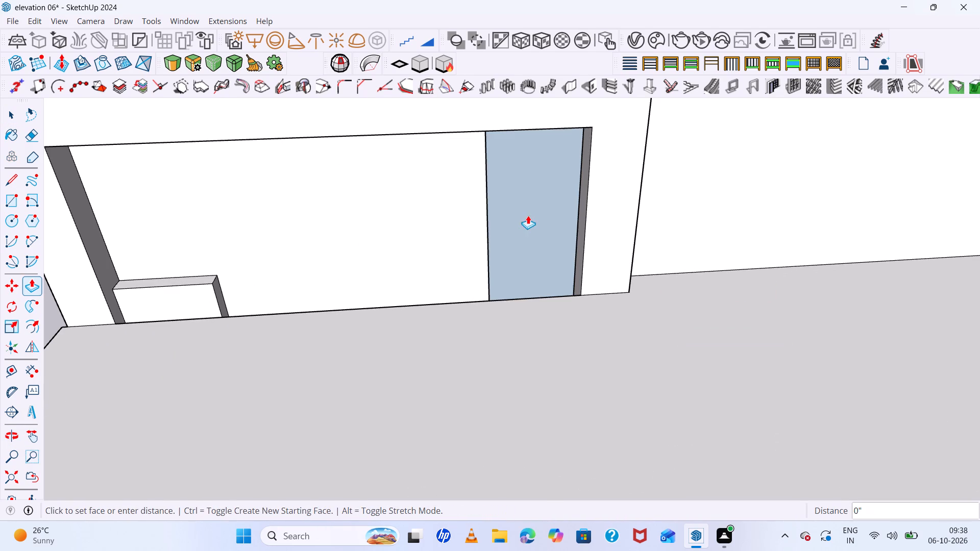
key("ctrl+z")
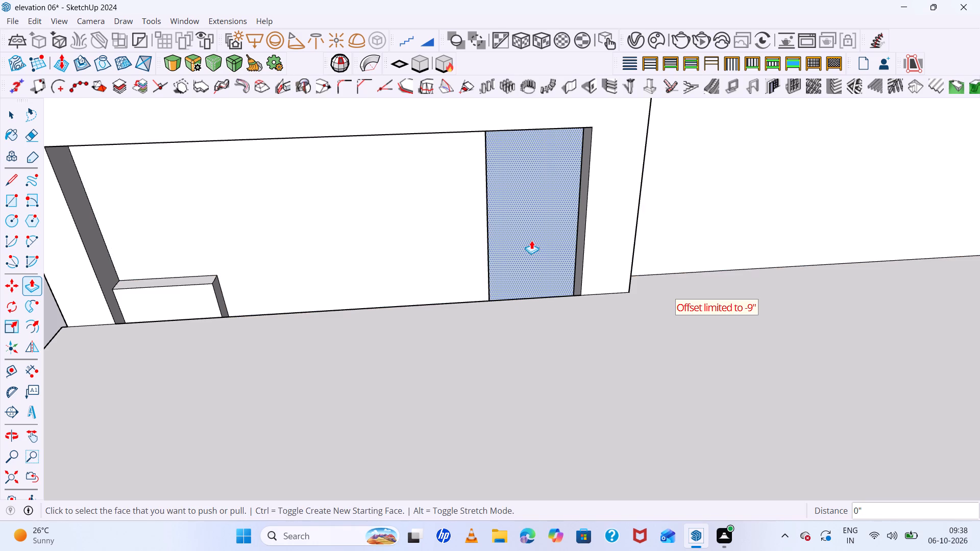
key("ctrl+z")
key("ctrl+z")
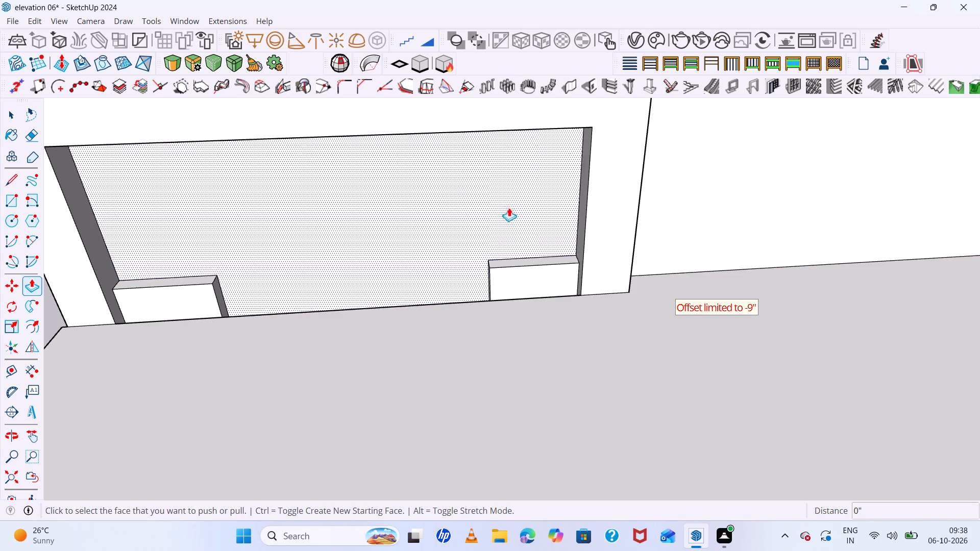
Push/Pull the top of the balcony-side block in the framed window recess upward by about 11 11/16".
left_click(533, 261)
left_click(528, 201)
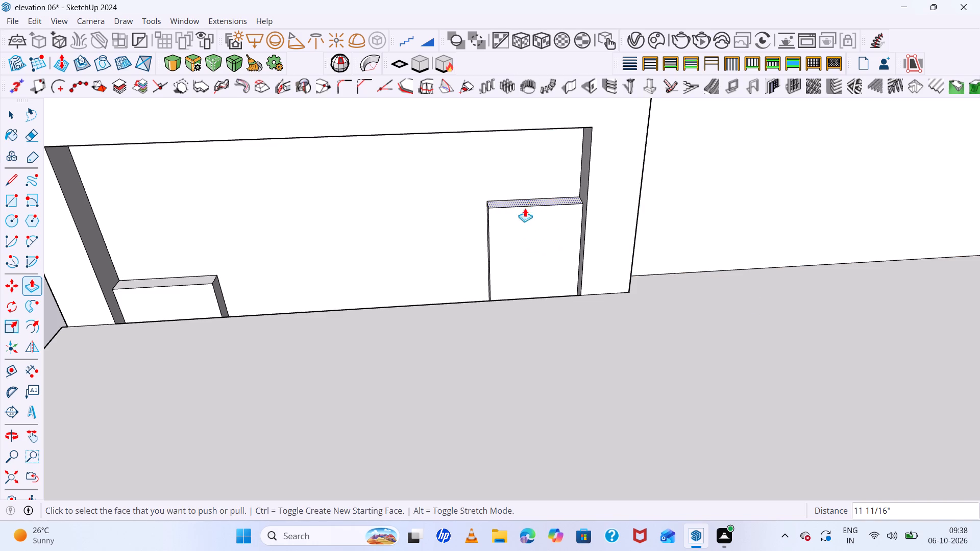
Push/Pull the top of the outer block in the framed window recess upward about 11 5/16", level with the balcony-side block.
left_click(190, 280)
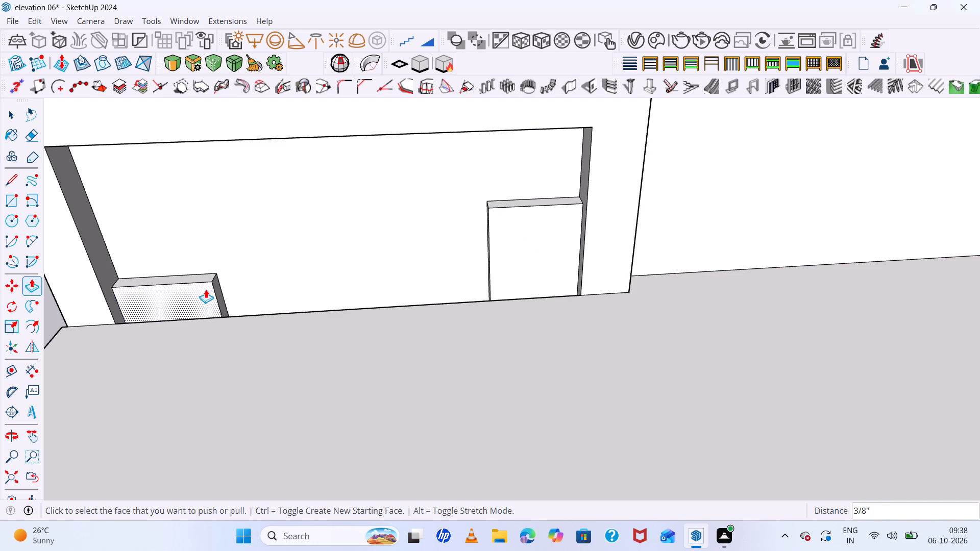
left_click(203, 277)
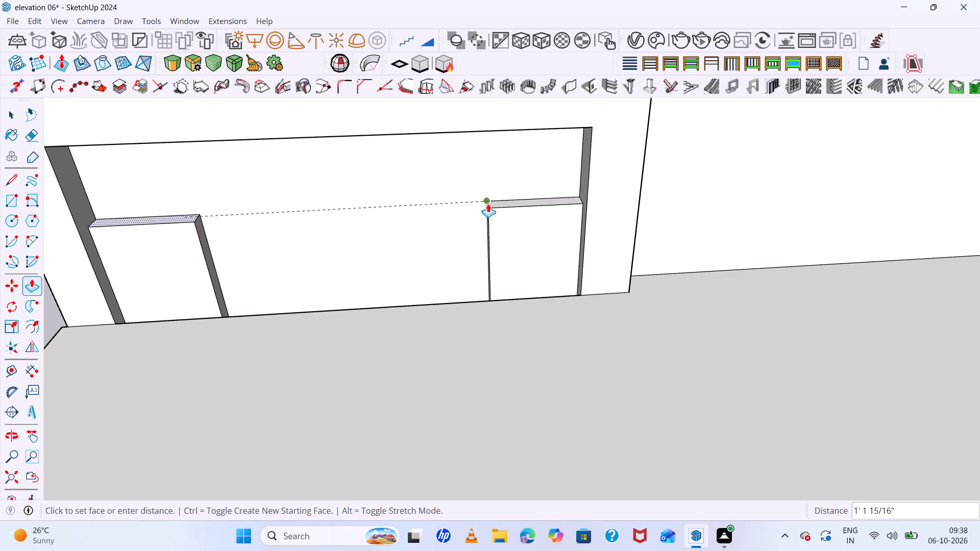
left_click(494, 206)
Examine the front elevation and the tall side wall from several angles, checking the framed window recess, canopy and balcony openings.
scroll(379, 179, "down", 12)
middle_click_drag(530, 261, 458, 137)
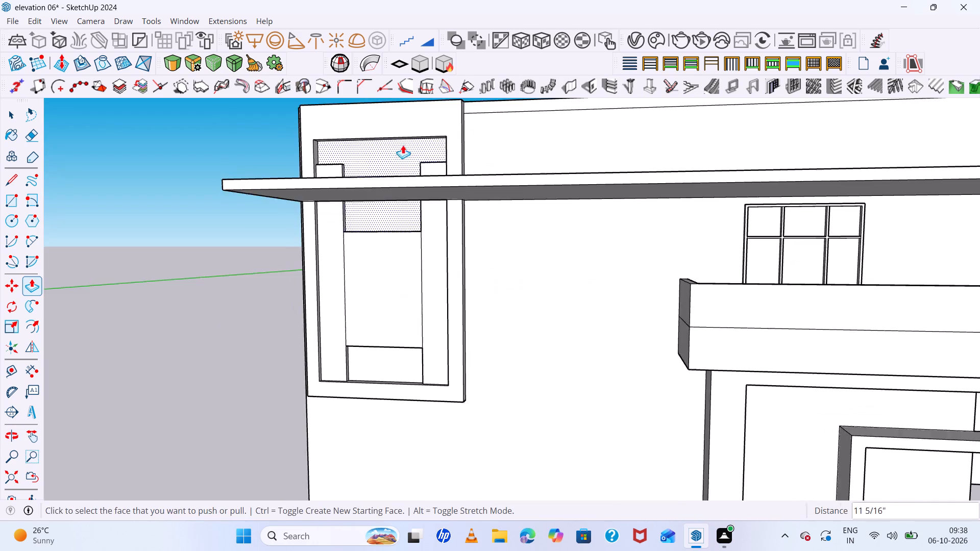
scroll(401, 149, "down", 6)
middle_click_drag(587, 323, 616, 356)
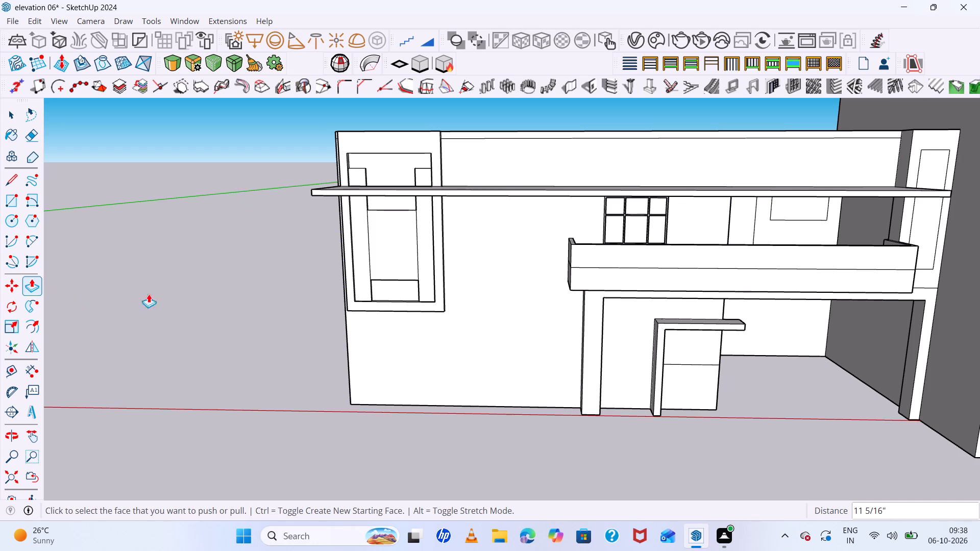
scroll(93, 284, "down", 5)
middle_click_drag(239, 299, 230, 284)
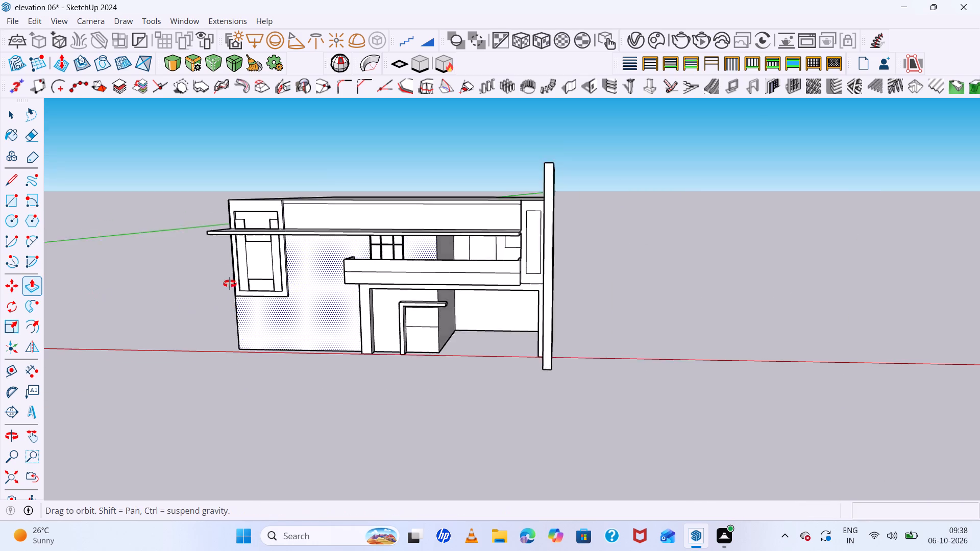
middle_click_drag(230, 284, 183, 192)
scroll(504, 161, "up", 10)
middle_click_drag(517, 247, 609, 281)
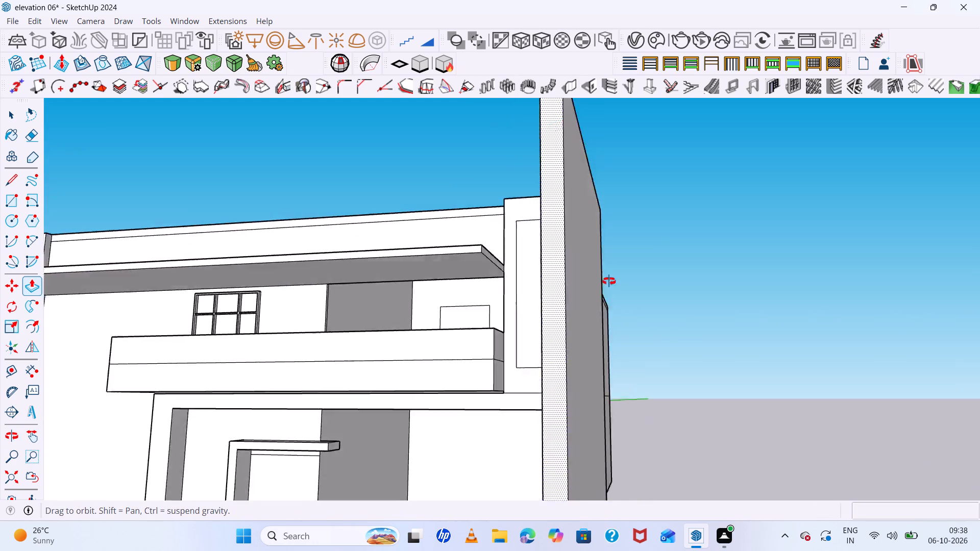
middle_click_drag(609, 281, 338, 356)
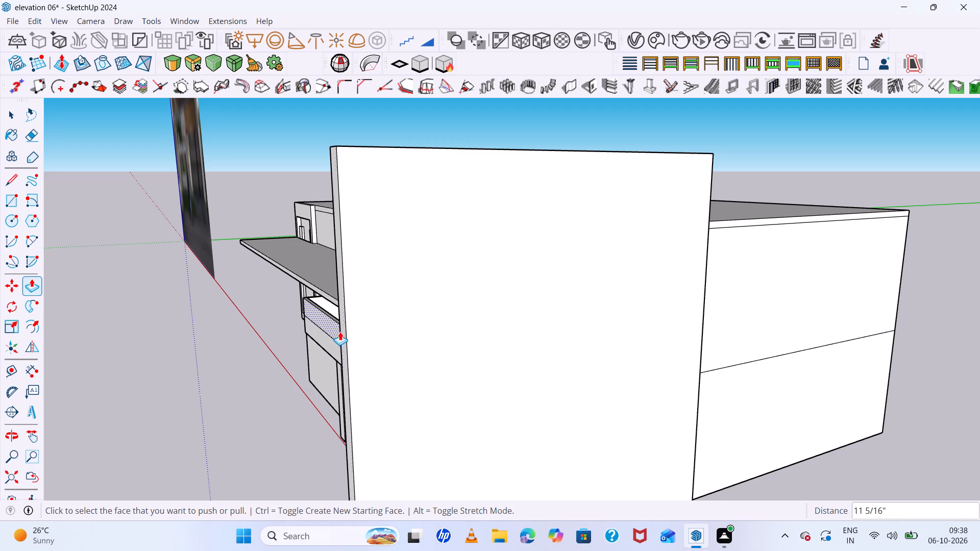
middle_click_drag(326, 379, 544, 337)
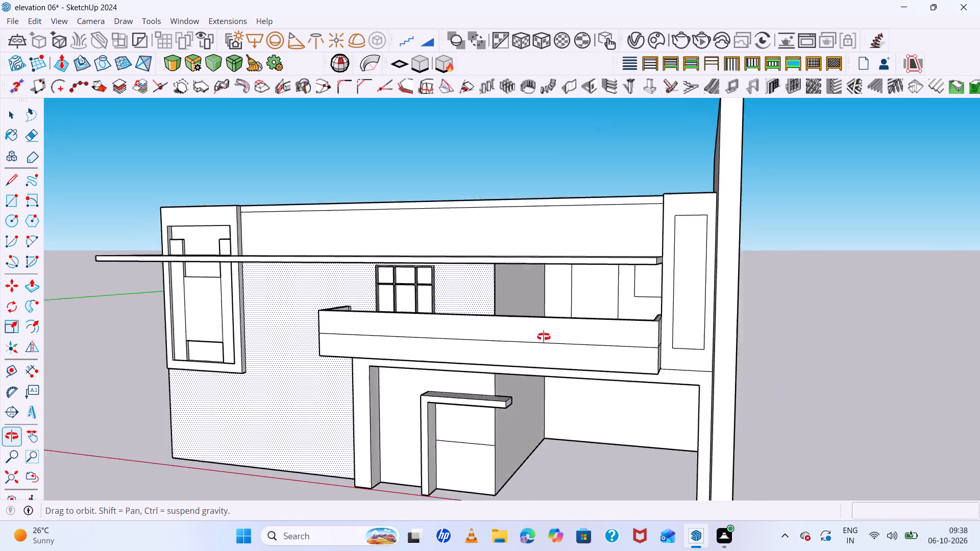
middle_click_drag(544, 337, 549, 329)
scroll(451, 278, "up", 6)
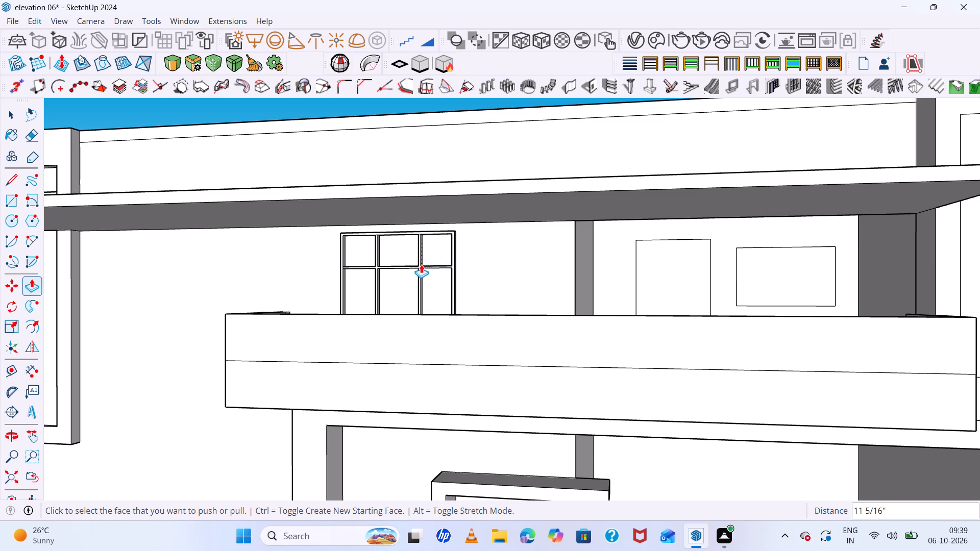
Push/Pull the top of the panelled column down about 6 9/16" to the lower line of the roof edge strip.
scroll(420, 265, "down", 6)
middle_click_drag(642, 128, 701, 333)
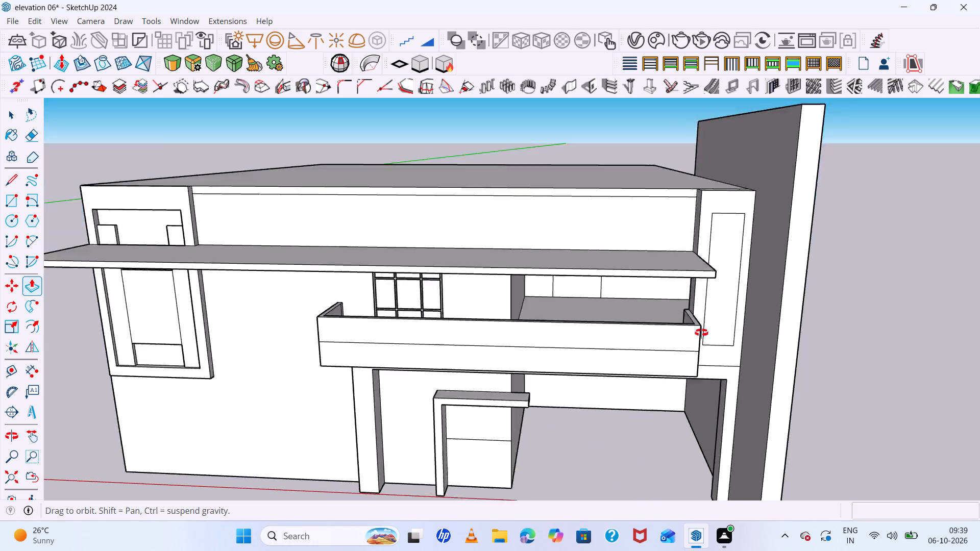
middle_click_drag(701, 333, 705, 358)
scroll(764, 280, "up", 7)
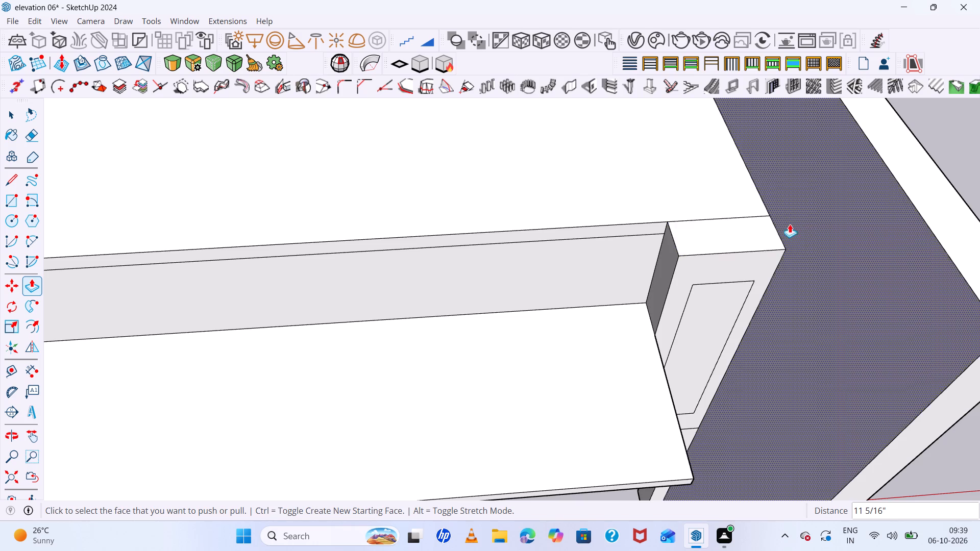
scroll(790, 224, "up", 3)
left_click(733, 245)
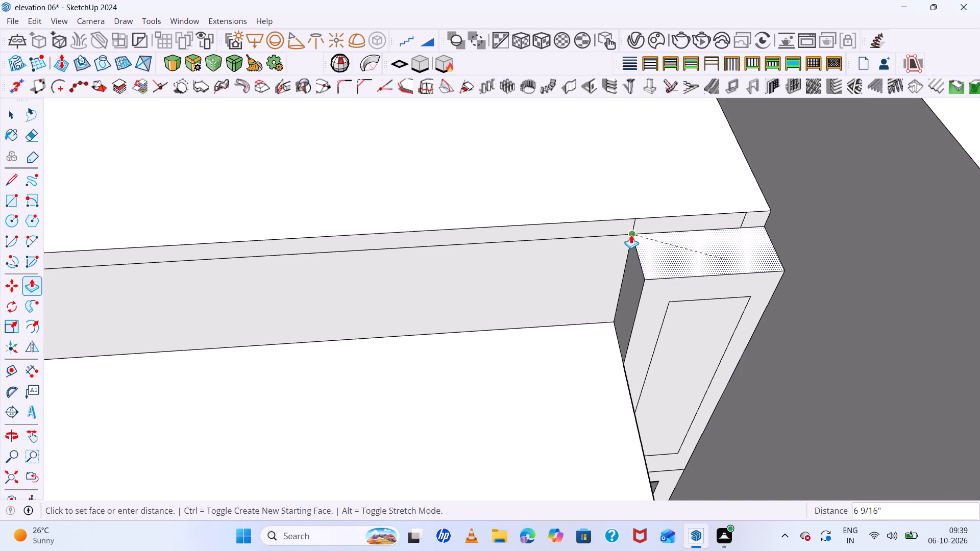
left_click(631, 235)
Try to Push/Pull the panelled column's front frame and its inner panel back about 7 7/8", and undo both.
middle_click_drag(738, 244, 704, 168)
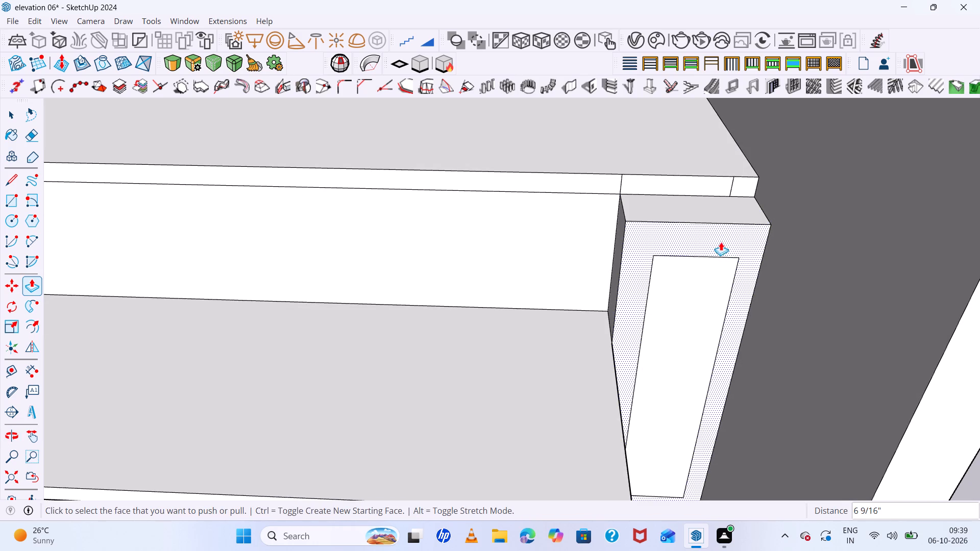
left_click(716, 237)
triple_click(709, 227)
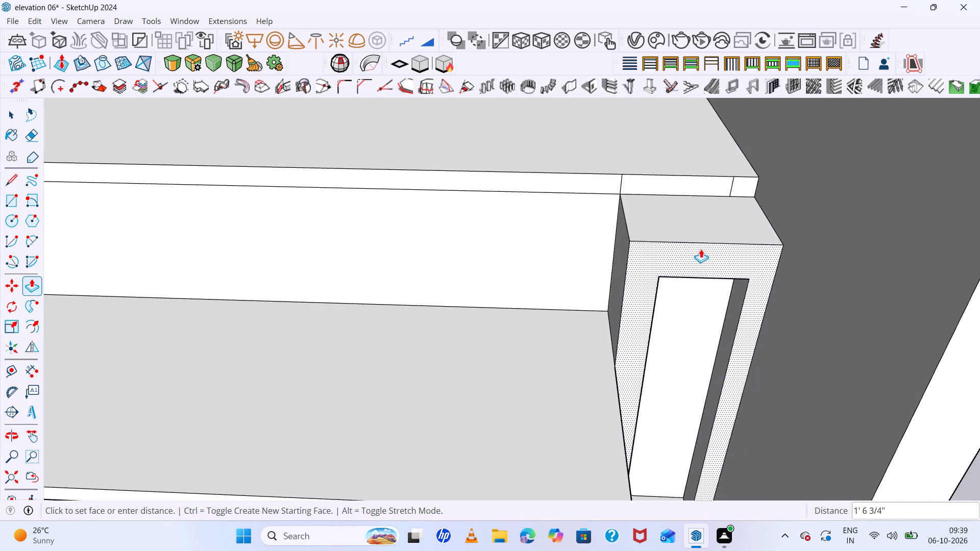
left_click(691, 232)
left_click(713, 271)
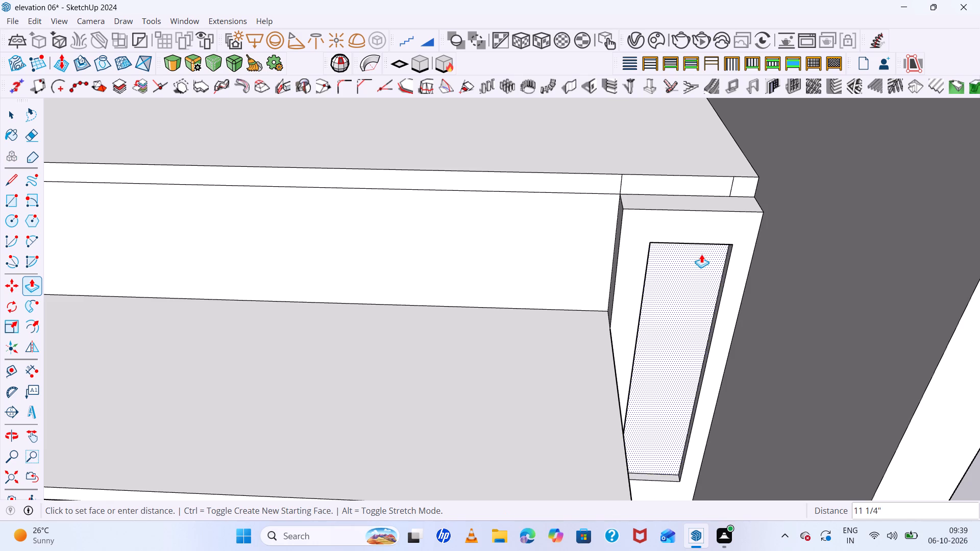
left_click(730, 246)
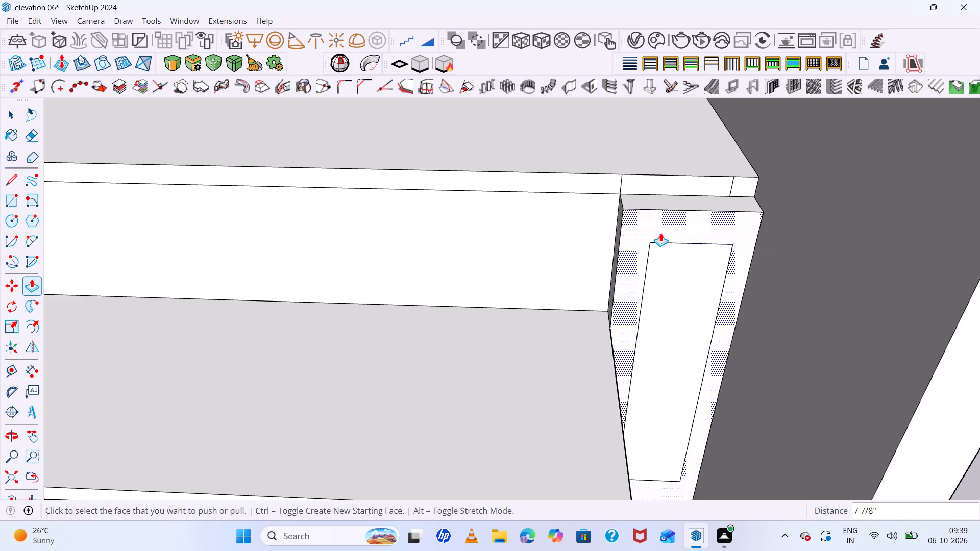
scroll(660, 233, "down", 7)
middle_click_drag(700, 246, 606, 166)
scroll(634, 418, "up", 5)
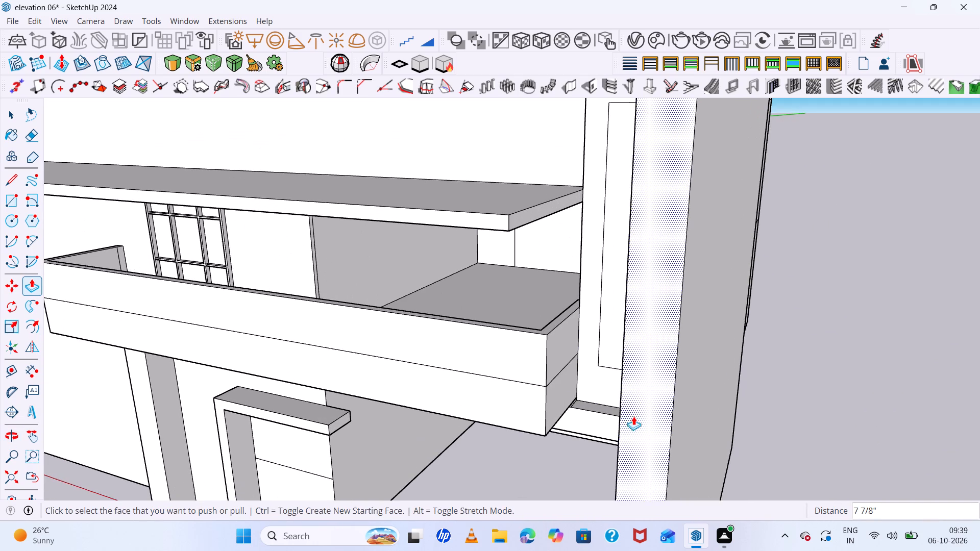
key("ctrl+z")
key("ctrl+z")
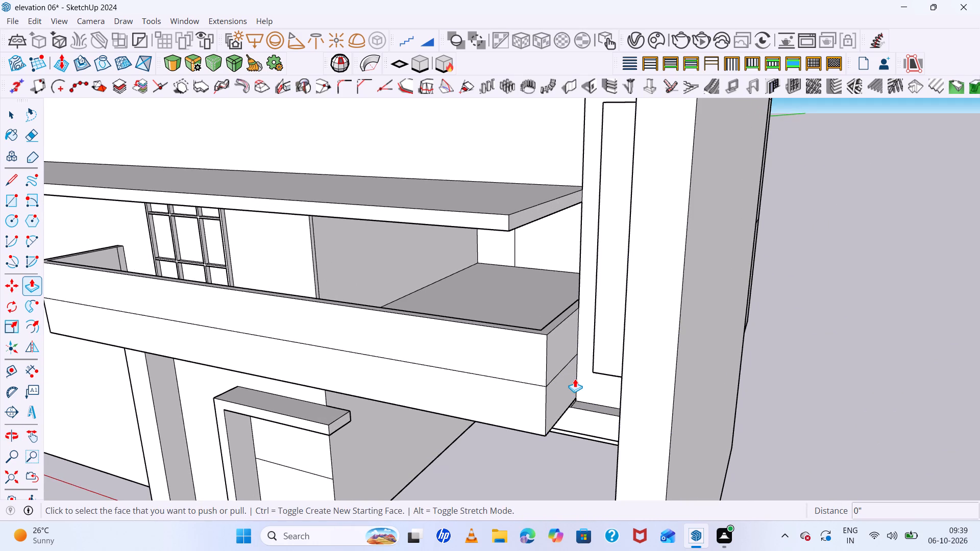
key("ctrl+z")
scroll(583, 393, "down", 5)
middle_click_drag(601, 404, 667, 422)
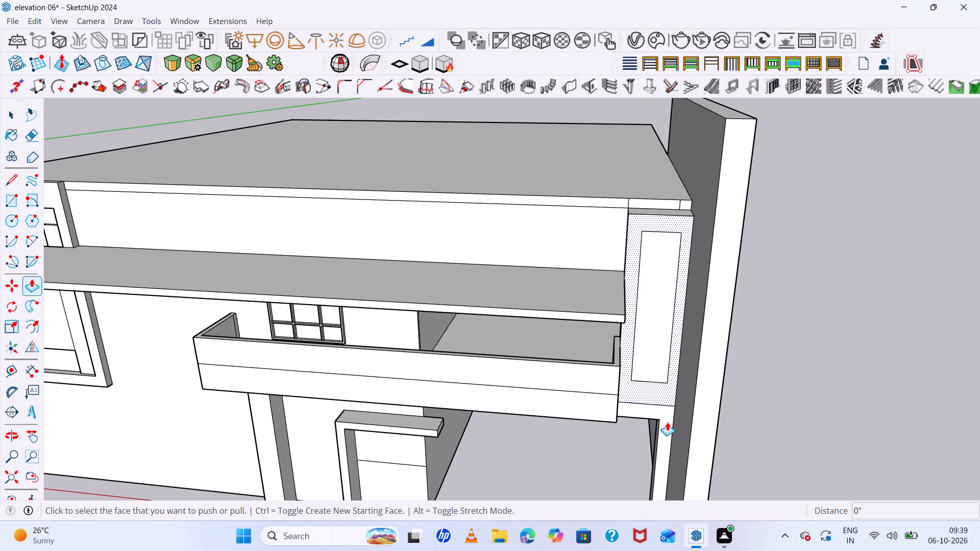
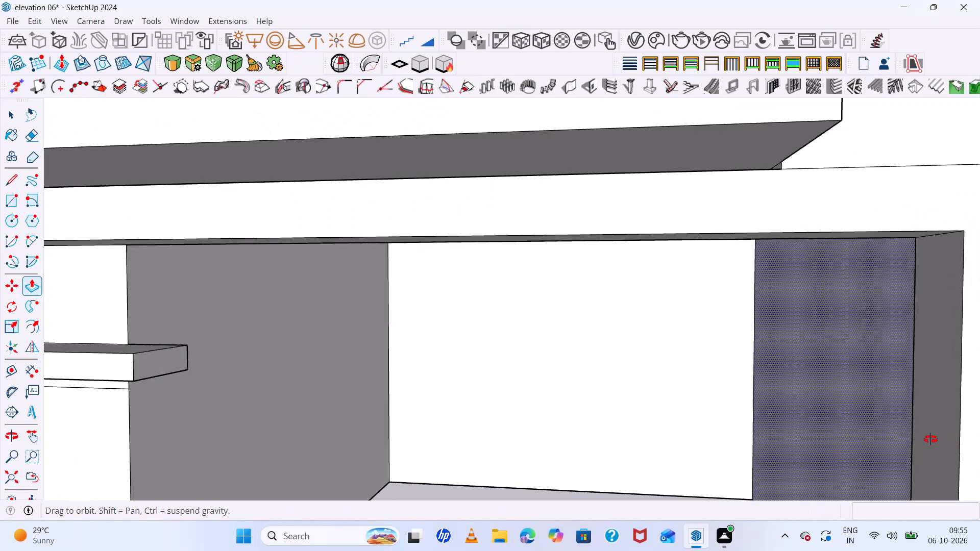
Examine the front elevation from several angles, checking the canopy, the balcony and the panelled column beside the tall side wall.
scroll(543, 260, "down", 14)
middle_click_drag(596, 265, 634, 335)
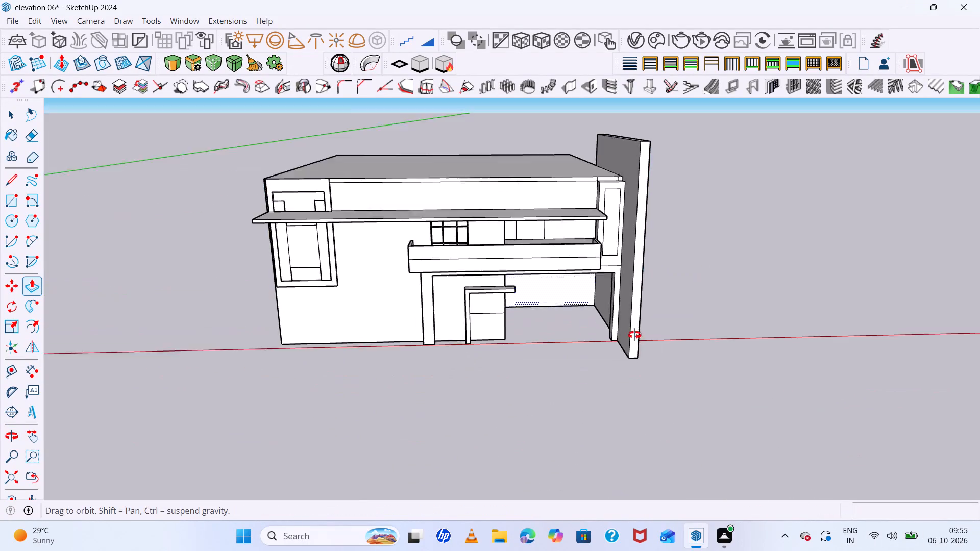
middle_click_drag(634, 335, 642, 343)
scroll(372, 164, "up", 7)
middle_click_drag(428, 279, 523, 135)
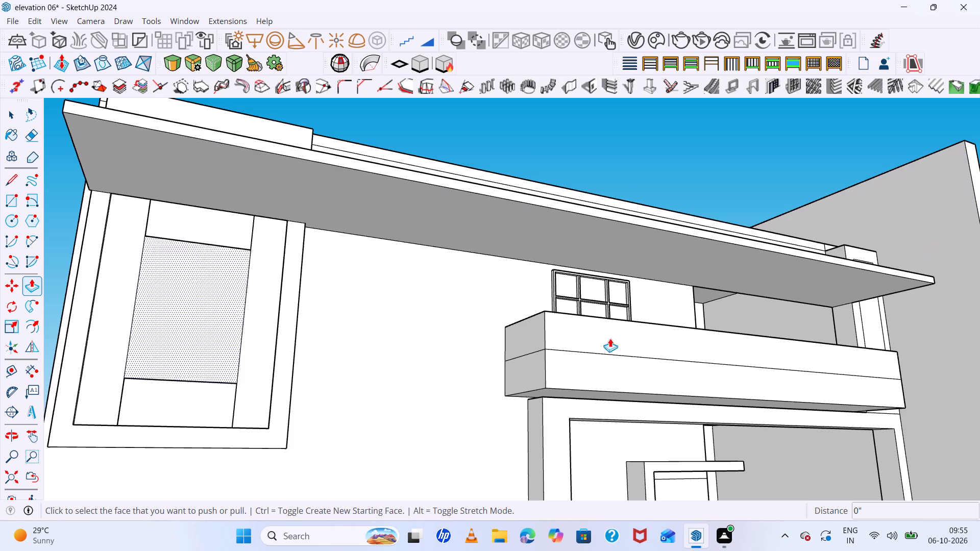
scroll(442, 306, "down", 7)
middle_click_drag(547, 344, 533, 422)
scroll(929, 373, "up", 6)
middle_click_drag(859, 360, 765, 355)
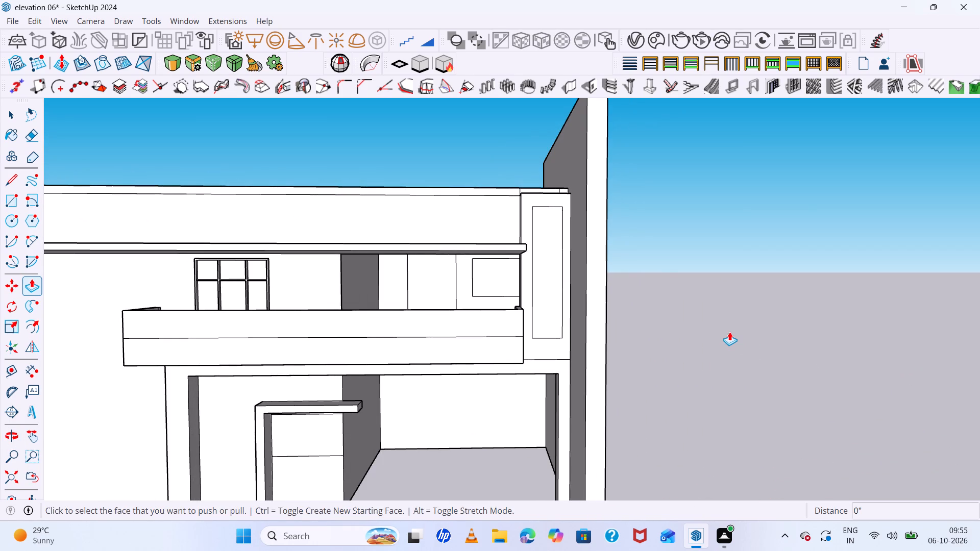
Delete the two short vertical edges that split the roof edge strip above the panelled column.
key("space")
scroll(735, 336, "down", 6)
middle_click_drag(860, 360, 698, 366)
scroll(668, 355, "down", 1)
scroll(496, 298, "up", 8)
middle_click_drag(569, 346, 864, 488)
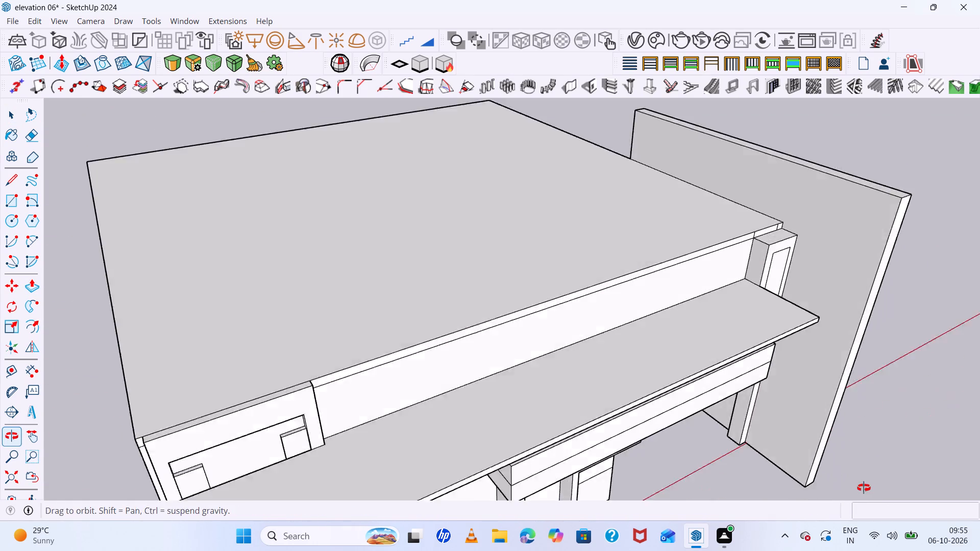
middle_click_drag(864, 488, 864, 489)
scroll(825, 262, "up", 14)
double_click(721, 172)
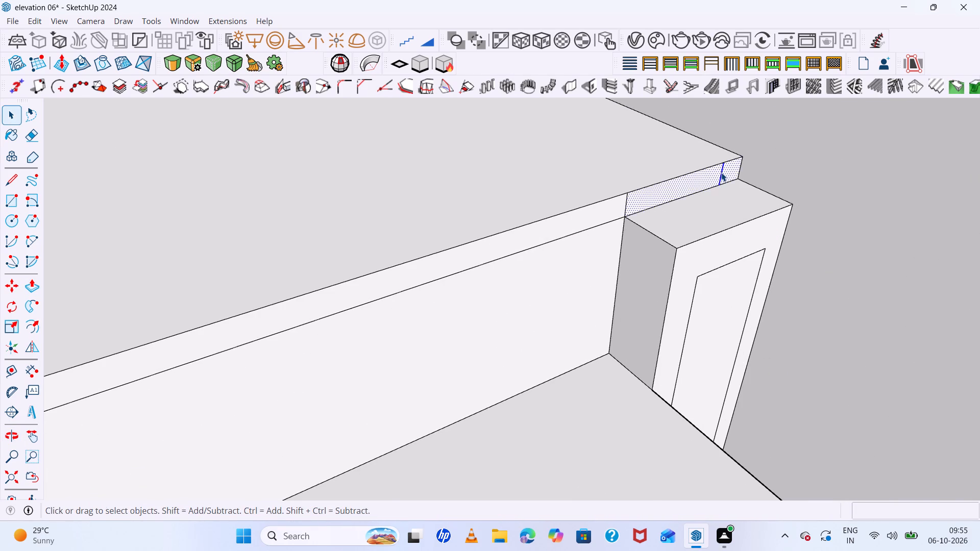
scroll(721, 172, "up", 5)
left_click(721, 173)
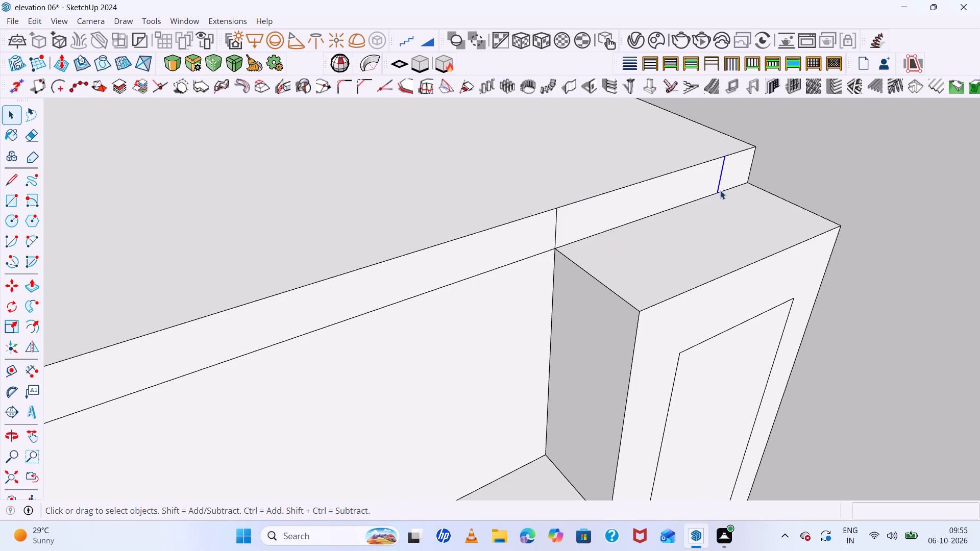
key("Delete")
double_click(557, 230)
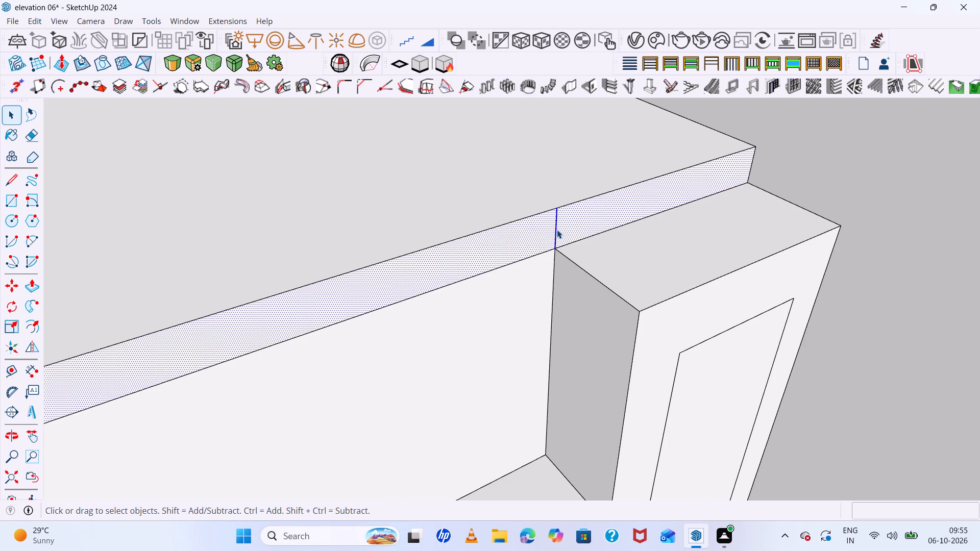
left_click(557, 231)
scroll(556, 233, "up", 3)
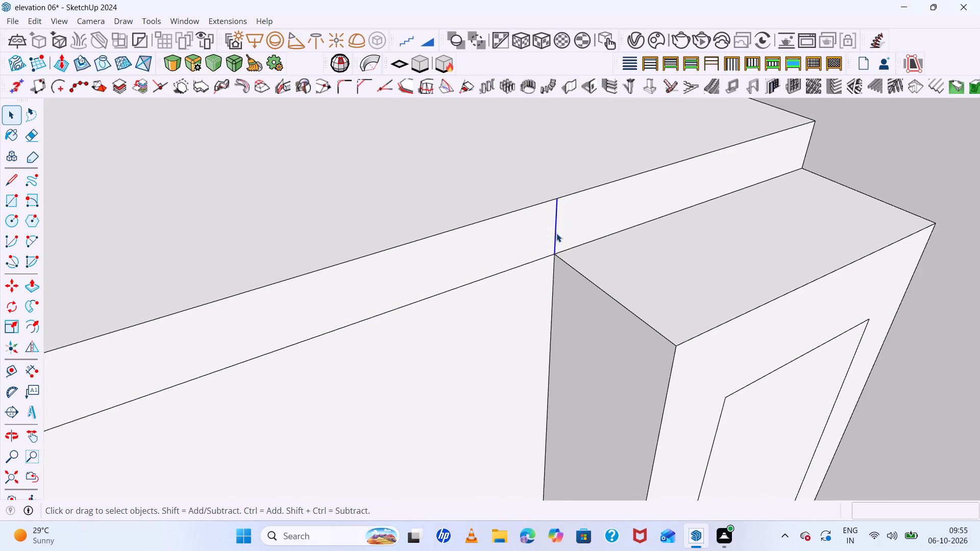
key("Delete")
Examine the whole elevation from the front and from the overhanging side wall, checking the canopy and framed window recess.
scroll(555, 233, "down", 13)
middle_click_drag(628, 212, 481, 141)
scroll(481, 141, "up", 1)
scroll(505, 132, "down", 10)
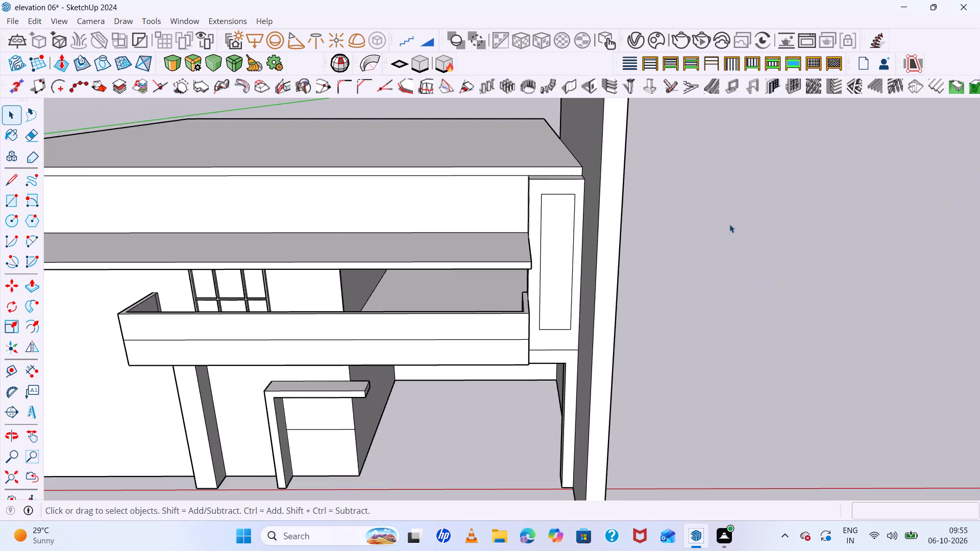
scroll(729, 224, "down", 4)
middle_click_drag(776, 252, 897, 142)
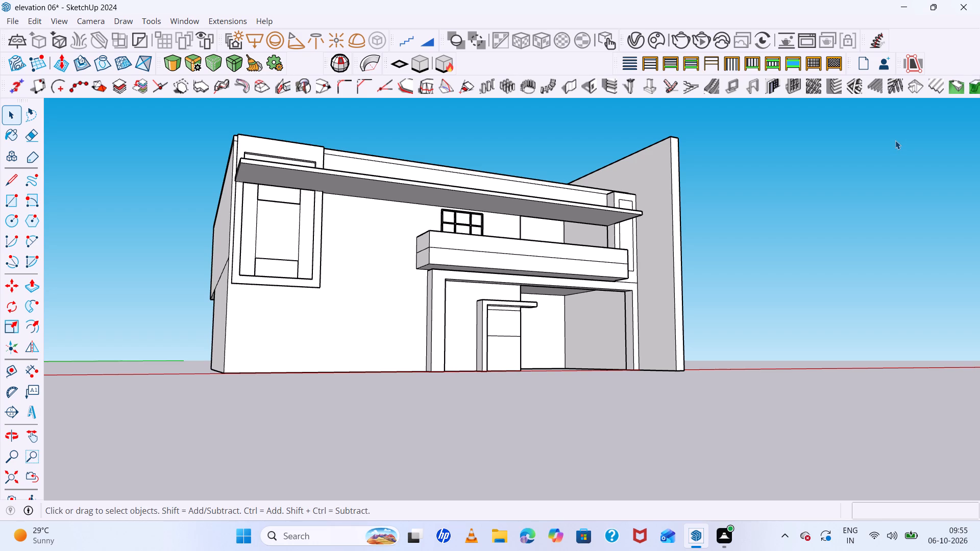
middle_click(895, 140)
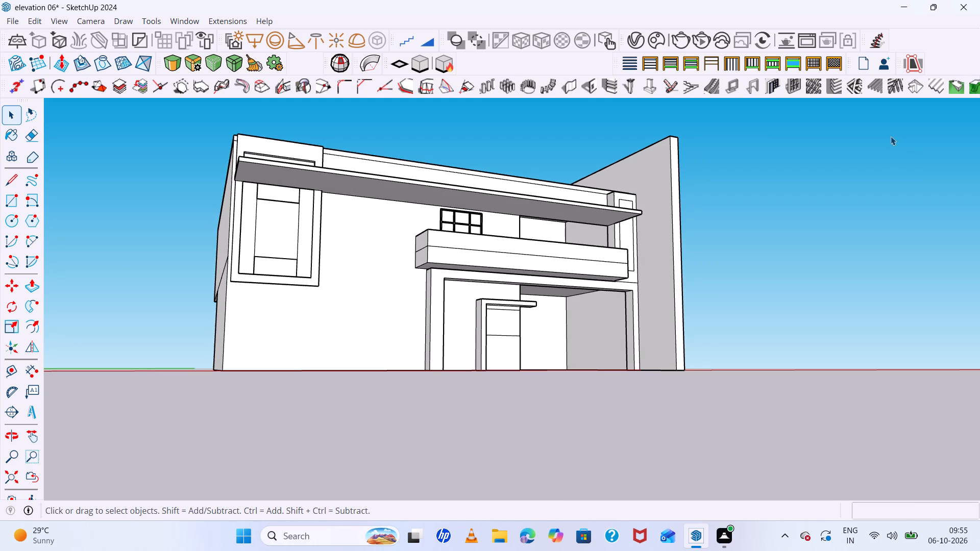
middle_click_drag(891, 136, 979, 162)
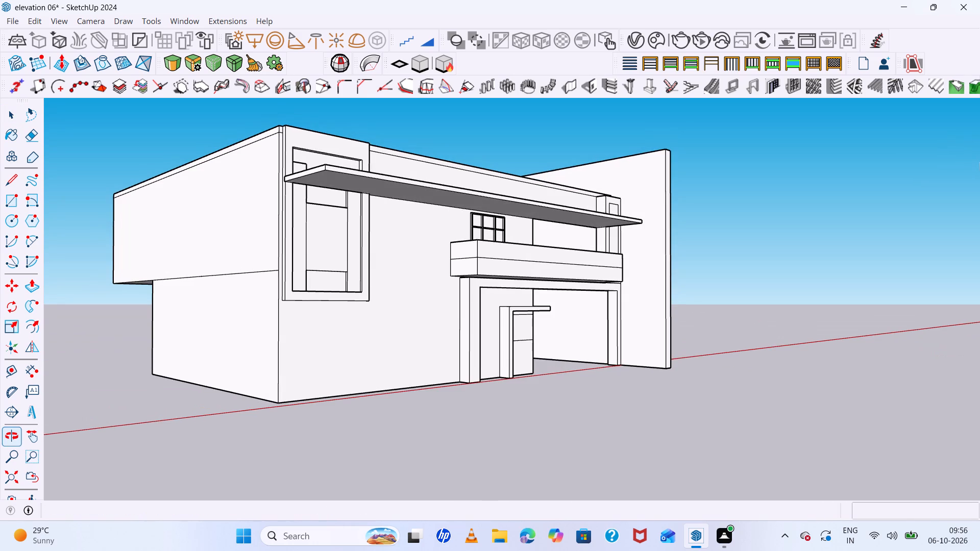
middle_click_drag(771, 147, 924, 182)
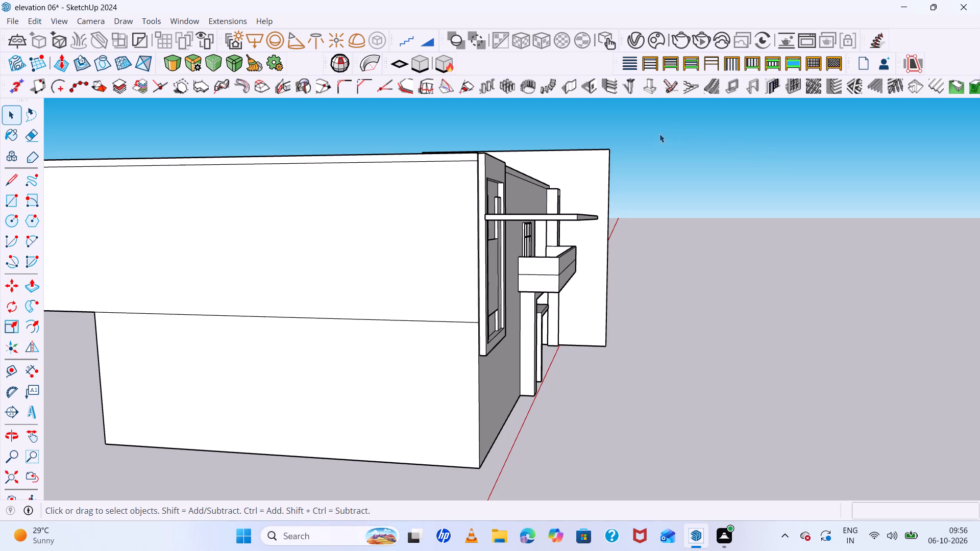
middle_click_drag(755, 212, 506, 224)
Examine the grid window, the blank wall beside it and the recessed balcony openings from above and below the canopy.
scroll(551, 238, "up", 6)
middle_click_drag(591, 245, 494, 231)
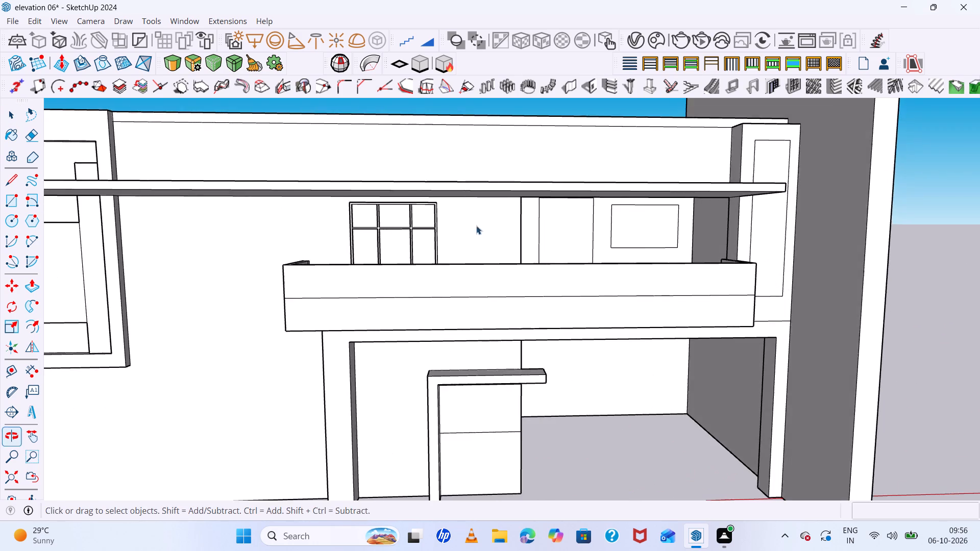
scroll(440, 223, "up", 6)
middle_click_drag(542, 230, 449, 271)
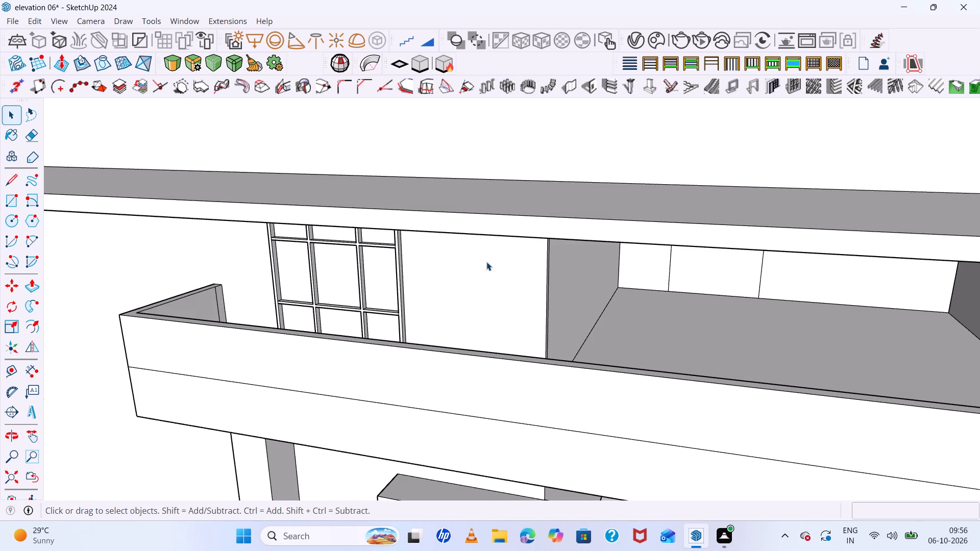
key("Escape")
middle_click_drag(489, 272, 487, 347)
scroll(486, 341, "up", 8)
scroll(515, 348, "down", 2)
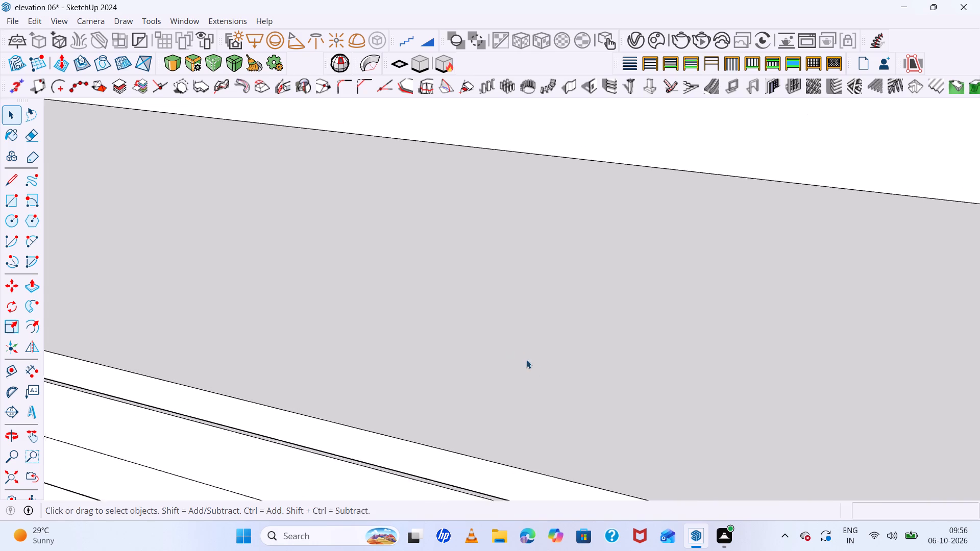
middle_click_drag(575, 288, 610, 195)
scroll(608, 203, "up", 1)
scroll(611, 207, "down", 7)
middle_click_drag(621, 256, 737, 279)
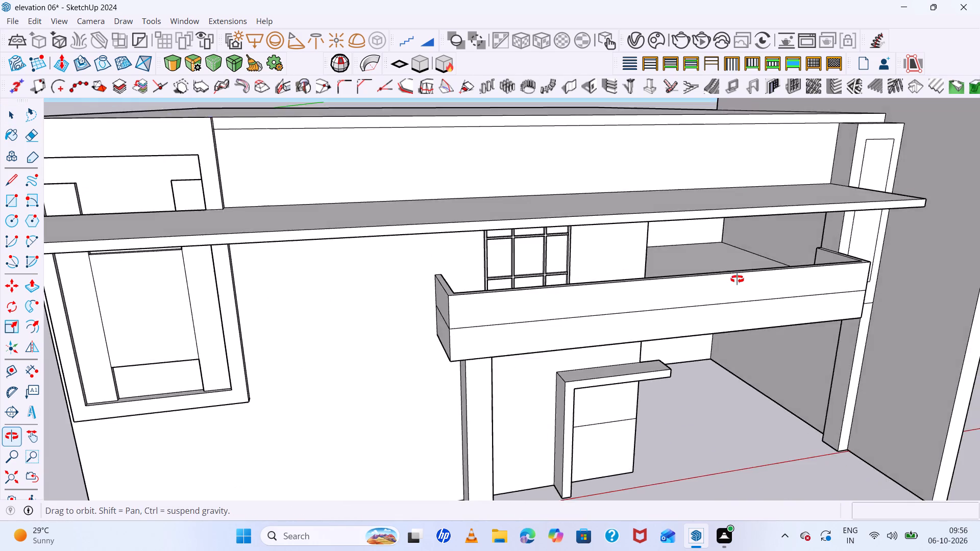
middle_click_drag(737, 279, 726, 220)
scroll(694, 262, "down", 6)
middle_click_drag(694, 262, 653, 238)
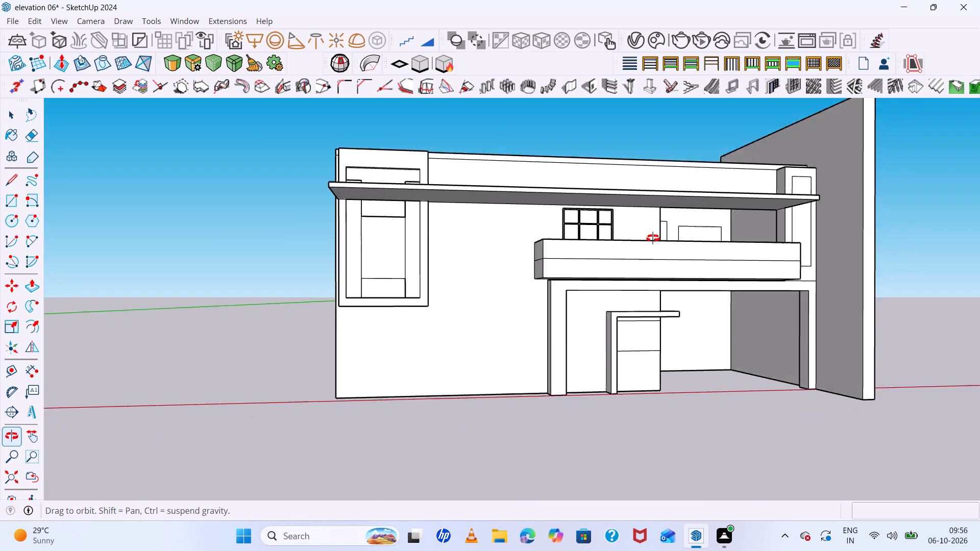
middle_click_drag(653, 238, 559, 226)
scroll(591, 208, "up", 7)
middle_click_drag(597, 216, 618, 280)
scroll(641, 245, "up", 7)
middle_click_drag(649, 259, 654, 277)
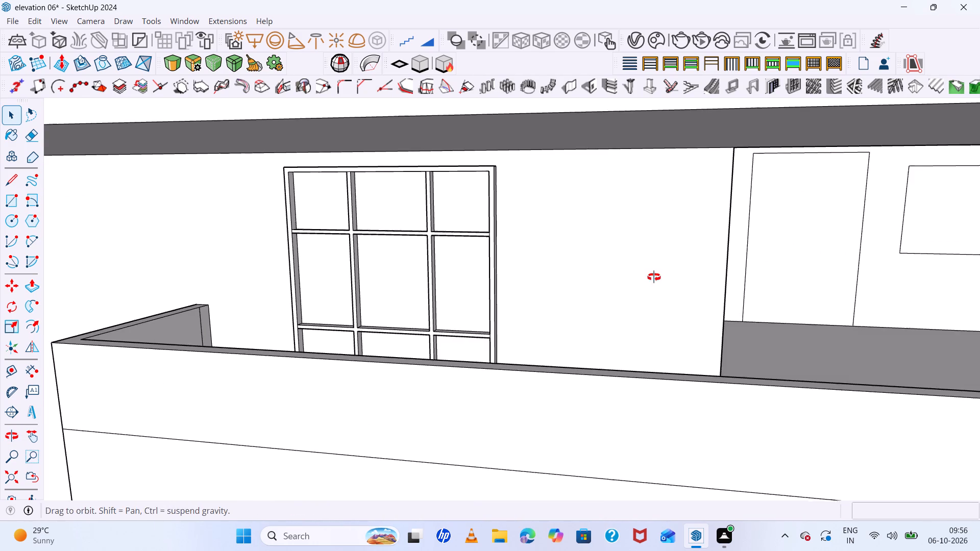
middle_click_drag(654, 277, 663, 314)
Place a vertical guide along the wall corner edge where the balcony recess begins, using the Tape Measure tool.
key("t")
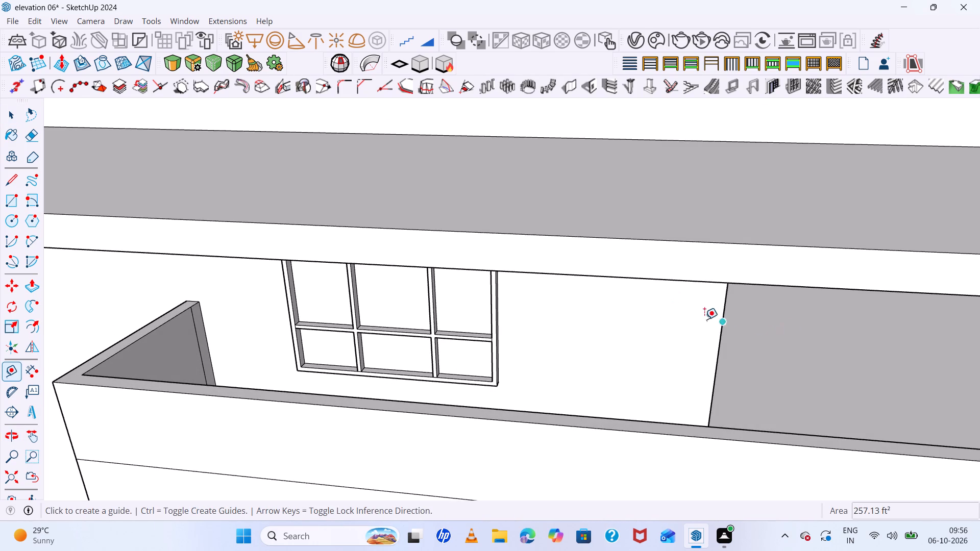
double_click(724, 312)
scroll(485, 290, "up", 5)
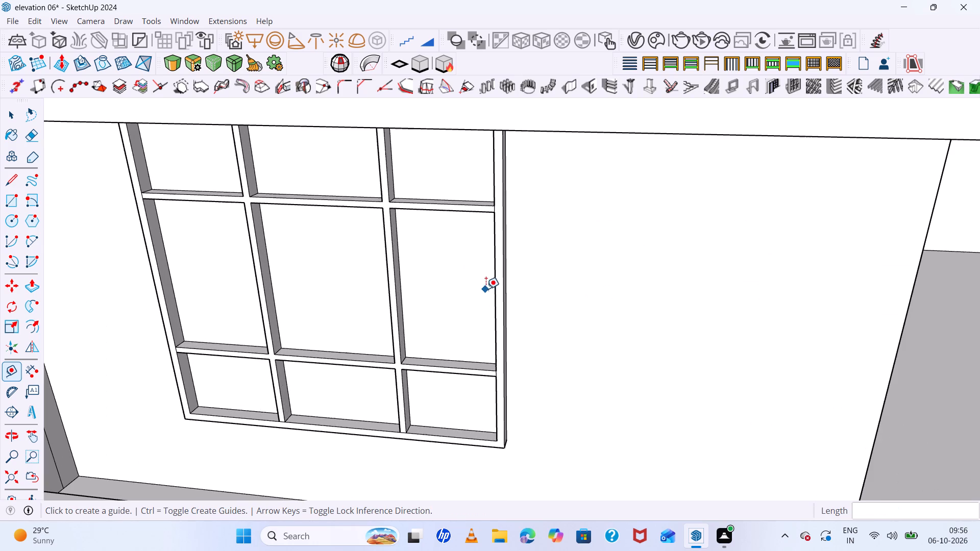
key("Escape")
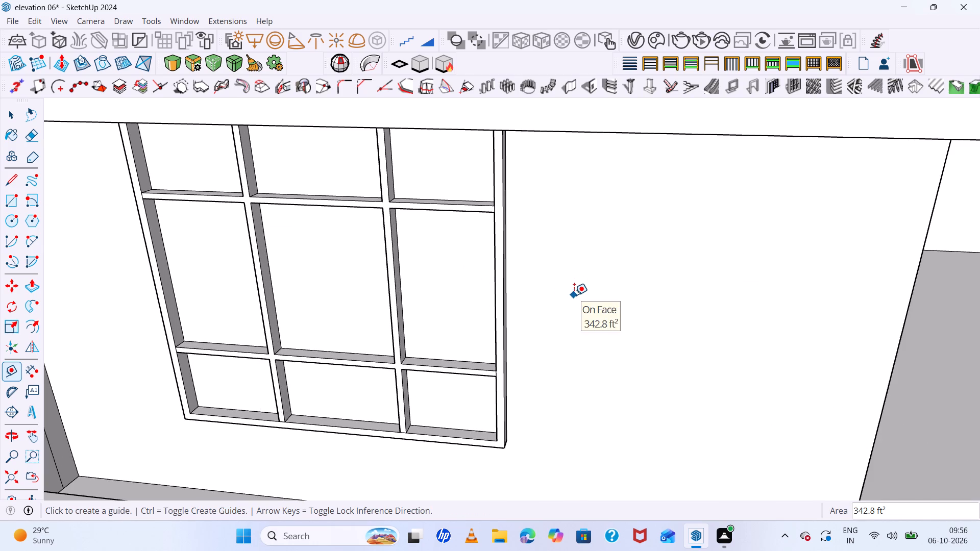
key("space")
Place a vertical guide at the grid window frame's outer edge, about 4' 11 9/16" from the recess's wall corner.
scroll(545, 271, "down", 8)
middle_click_drag(601, 299, 624, 224)
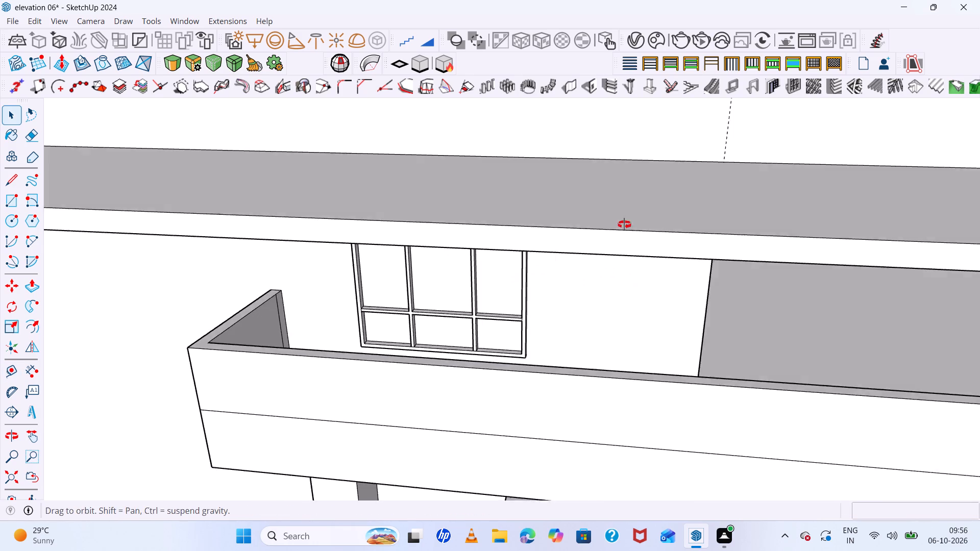
middle_click_drag(624, 224, 622, 136)
scroll(667, 162, "up", 6)
middle_click_drag(680, 177, 722, 246)
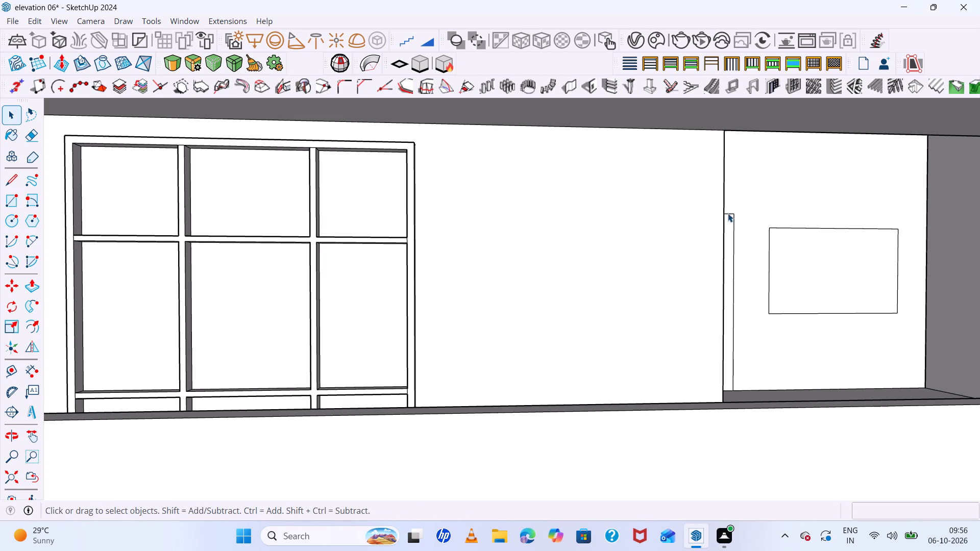
key("t")
left_click(724, 204)
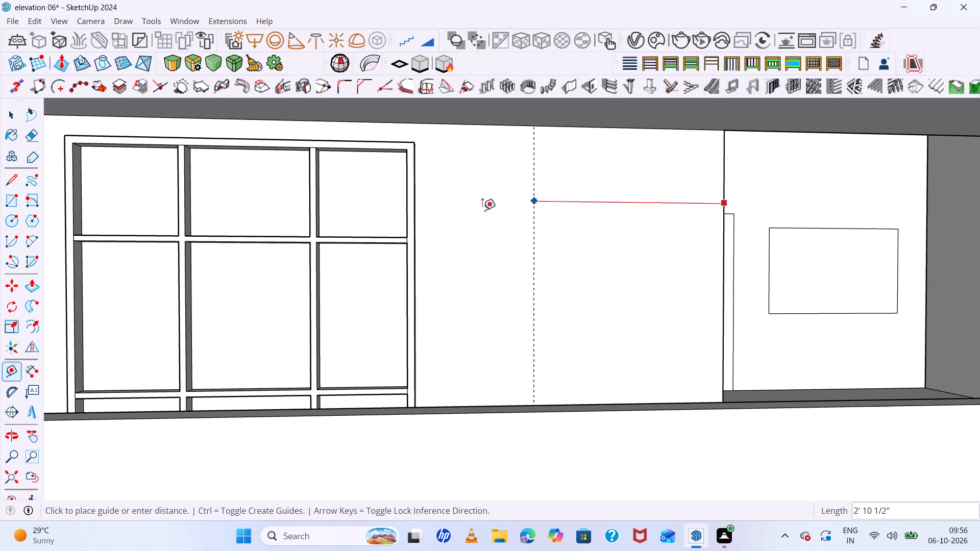
scroll(413, 168, "up", 11)
middle_click_drag(427, 158, 343, 155)
scroll(424, 151, "up", 4)
left_click(449, 156)
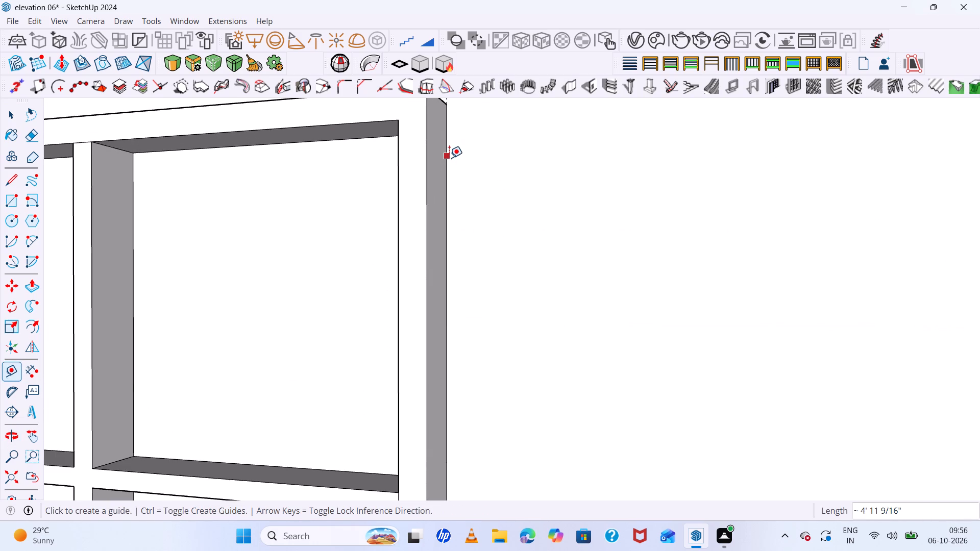
Examine the two vertical guides across the facade from several angles and up close at the grid window's top corner.
scroll(474, 227, "down", 20)
scroll(474, 227, "down", 2)
scroll(571, 282, "down", 6)
middle_click_drag(593, 296, 700, 327)
middle_click_drag(708, 240, 573, 260)
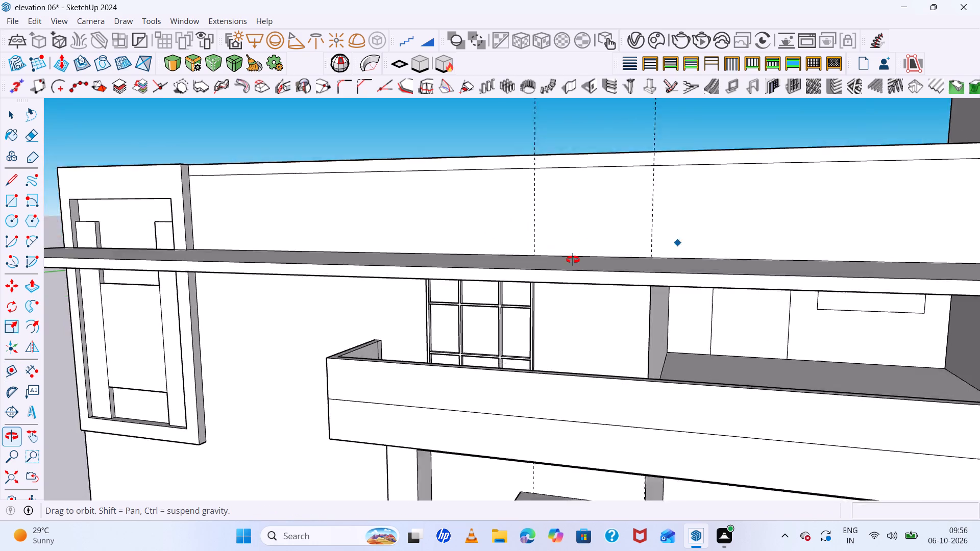
middle_click_drag(573, 260, 546, 287)
scroll(542, 281, "up", 1)
scroll(538, 253, "down", 13)
middle_click_drag(585, 273, 730, 196)
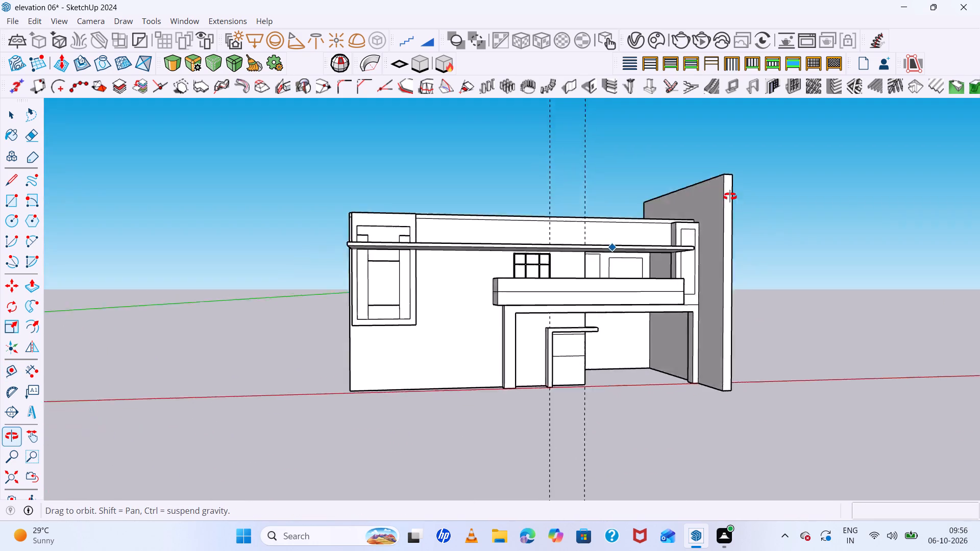
middle_click_drag(730, 196, 585, 205)
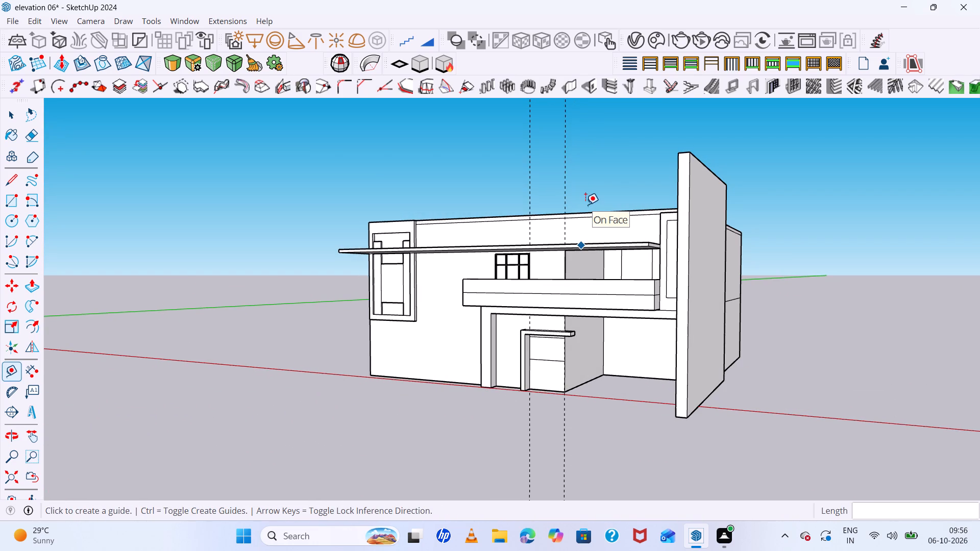
scroll(584, 205, "up", 1)
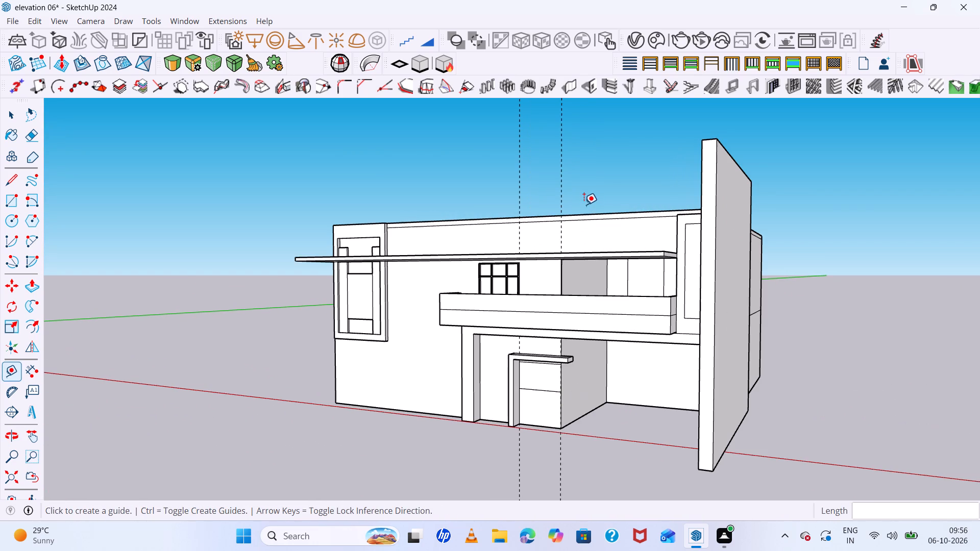
middle_click_drag(584, 205, 592, 236)
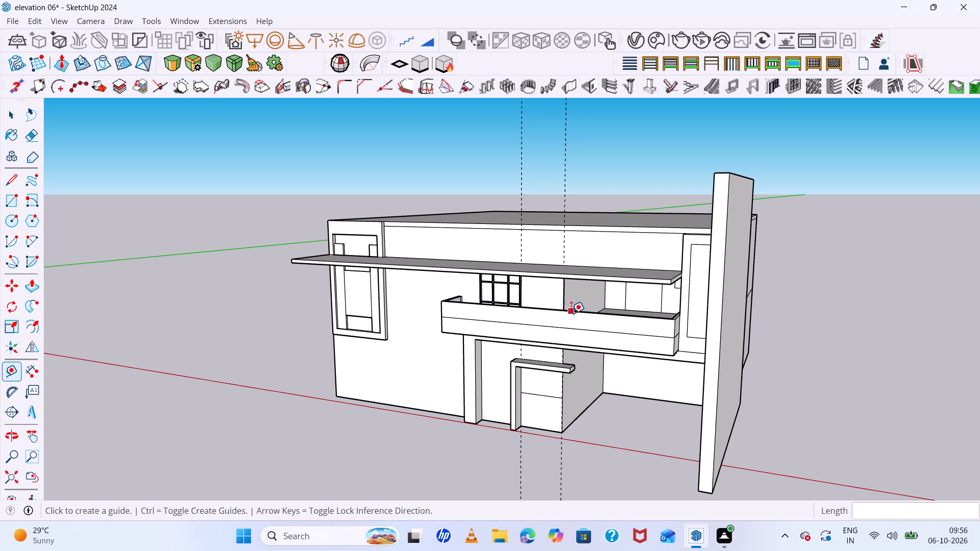
middle_click_drag(571, 315, 745, 322)
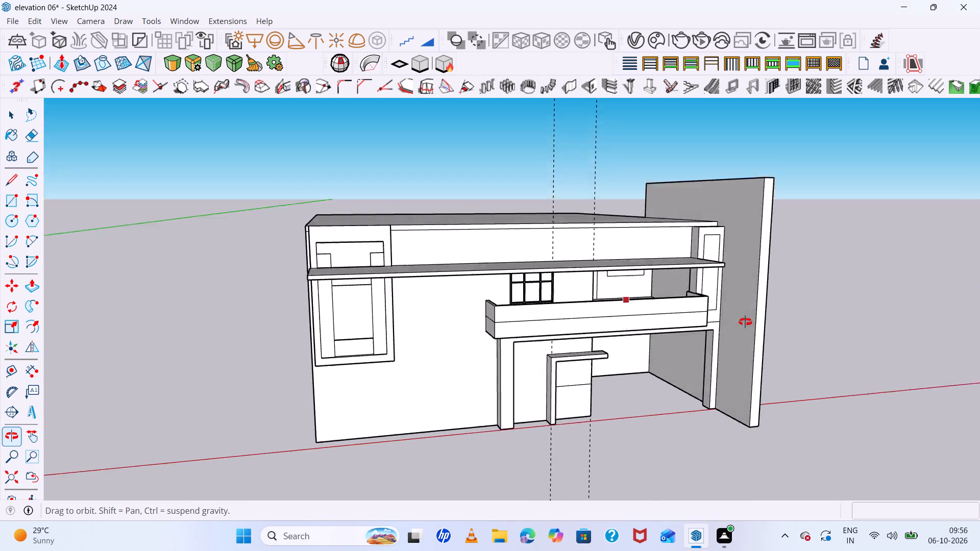
middle_click_drag(745, 322, 531, 209)
scroll(532, 217, "up", 6)
scroll(535, 293, "up", 6)
middle_click_drag(540, 303, 632, 369)
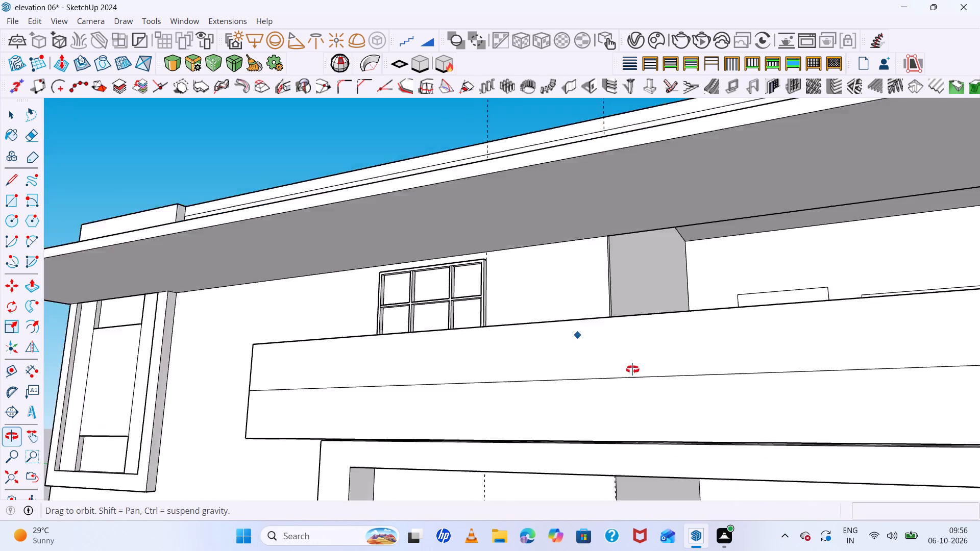
middle_click_drag(632, 369, 642, 375)
scroll(546, 272, "up", 20)
scroll(546, 272, "up", 1)
scroll(499, 277, "up", 6)
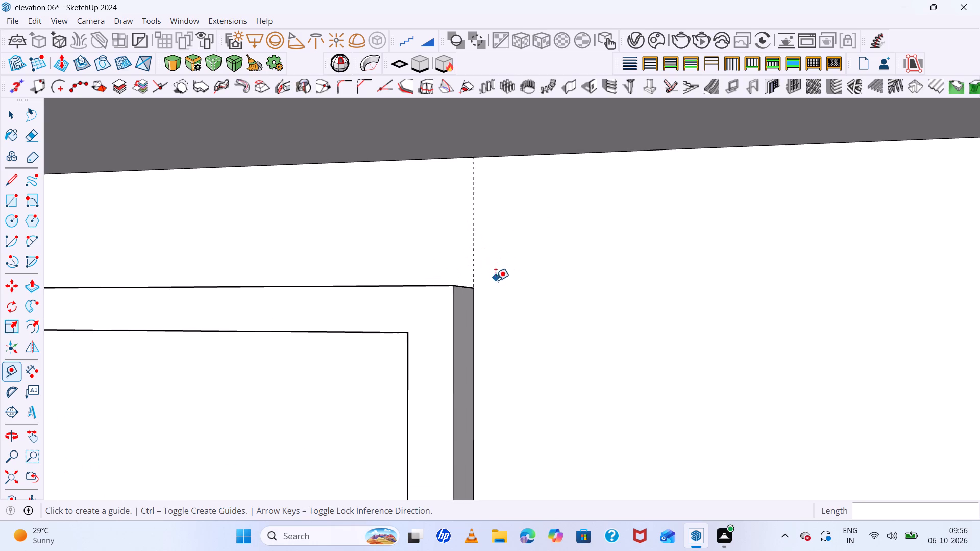
Compare the reference photo's upper roof overhang with the modelled facade, roof slab and guides.
middle_click_drag(529, 299, 525, 397)
scroll(541, 304, "up", 1)
scroll(533, 351, "down", 16)
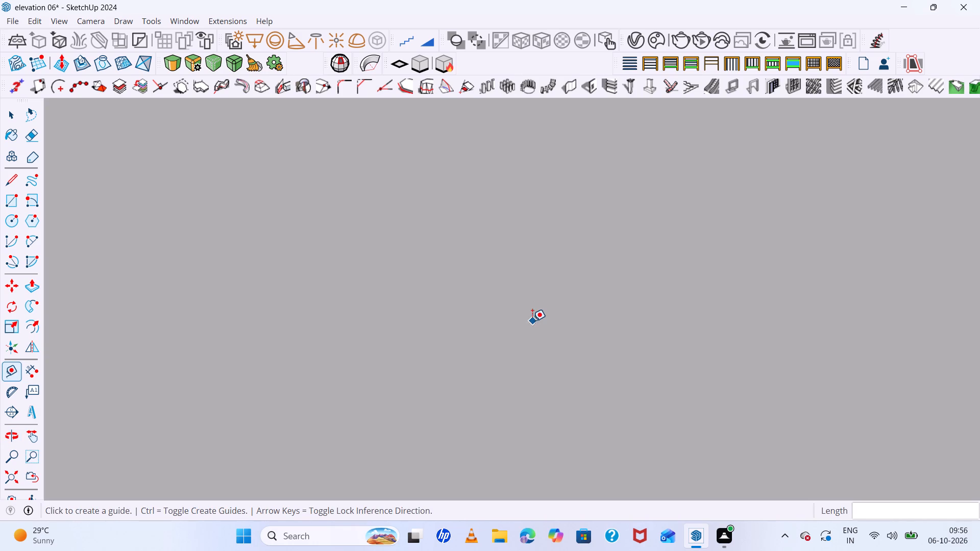
scroll(532, 321, "down", 17)
left_click(12, 486)
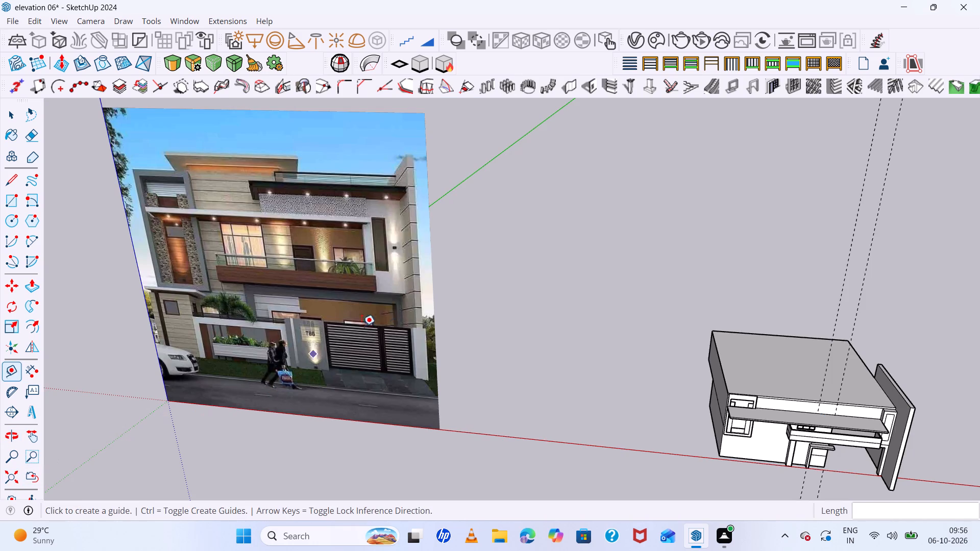
scroll(709, 347, "down", 4)
scroll(821, 383, "up", 13)
scroll(851, 416, "up", 1)
middle_click_drag(852, 412, 846, 341)
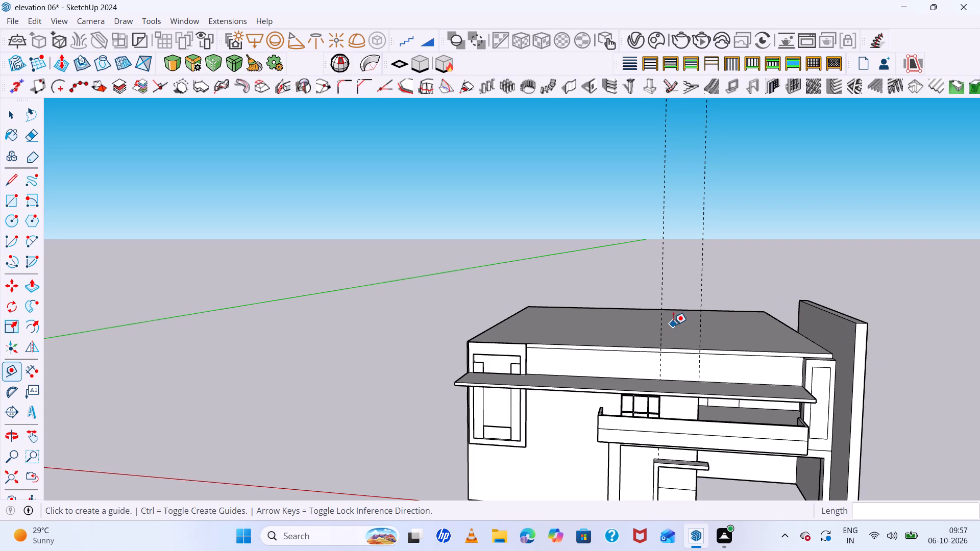
scroll(672, 319, "down", 5)
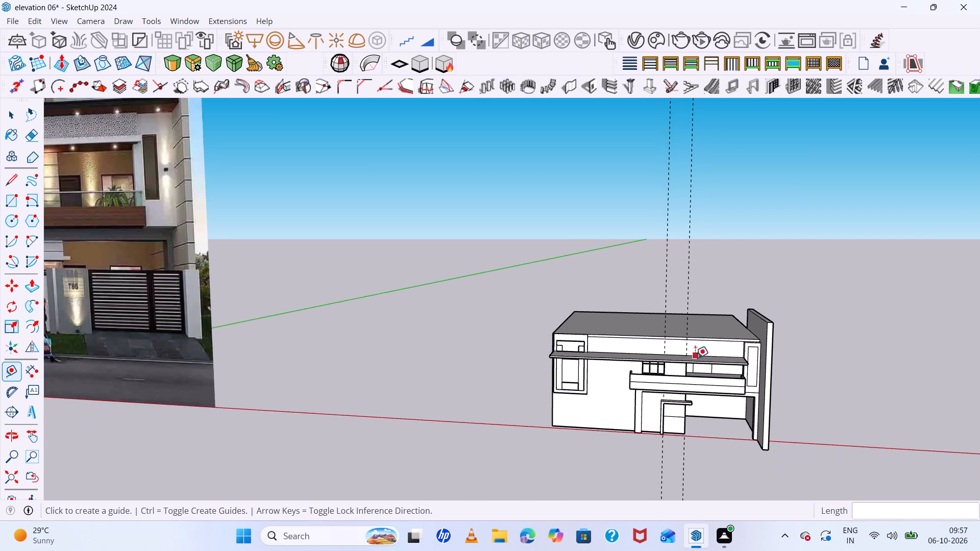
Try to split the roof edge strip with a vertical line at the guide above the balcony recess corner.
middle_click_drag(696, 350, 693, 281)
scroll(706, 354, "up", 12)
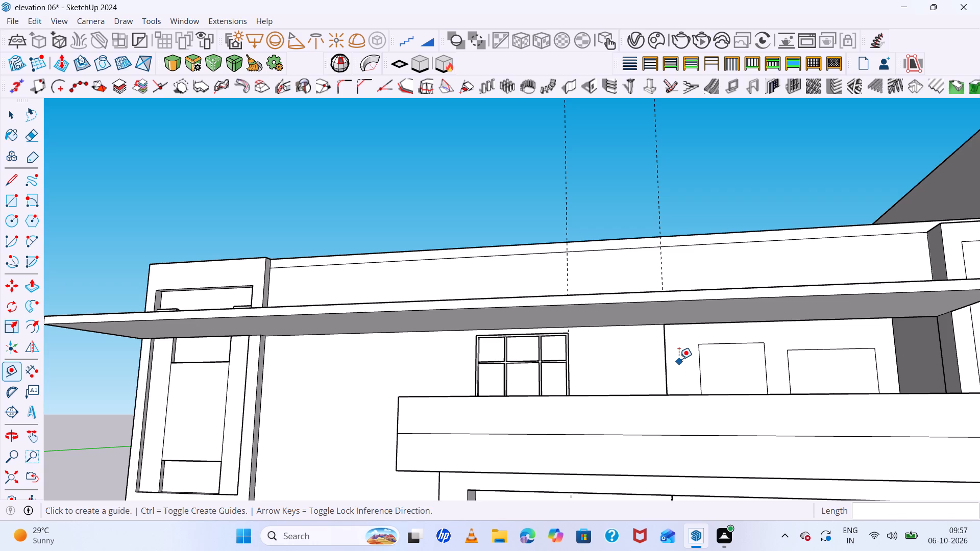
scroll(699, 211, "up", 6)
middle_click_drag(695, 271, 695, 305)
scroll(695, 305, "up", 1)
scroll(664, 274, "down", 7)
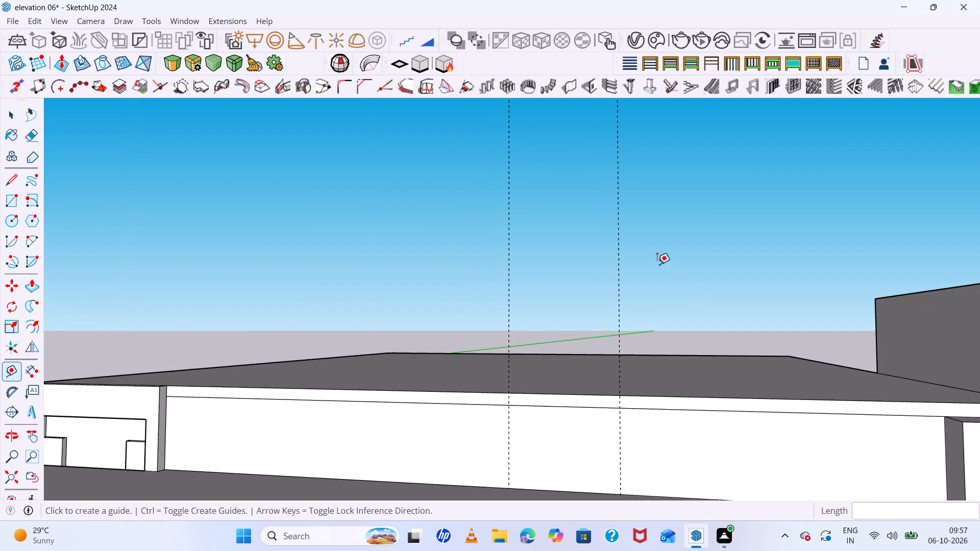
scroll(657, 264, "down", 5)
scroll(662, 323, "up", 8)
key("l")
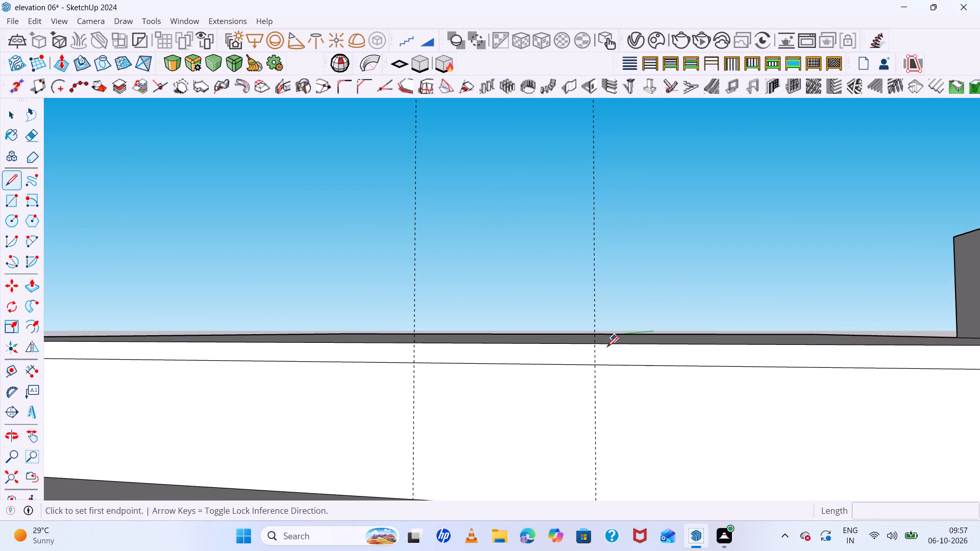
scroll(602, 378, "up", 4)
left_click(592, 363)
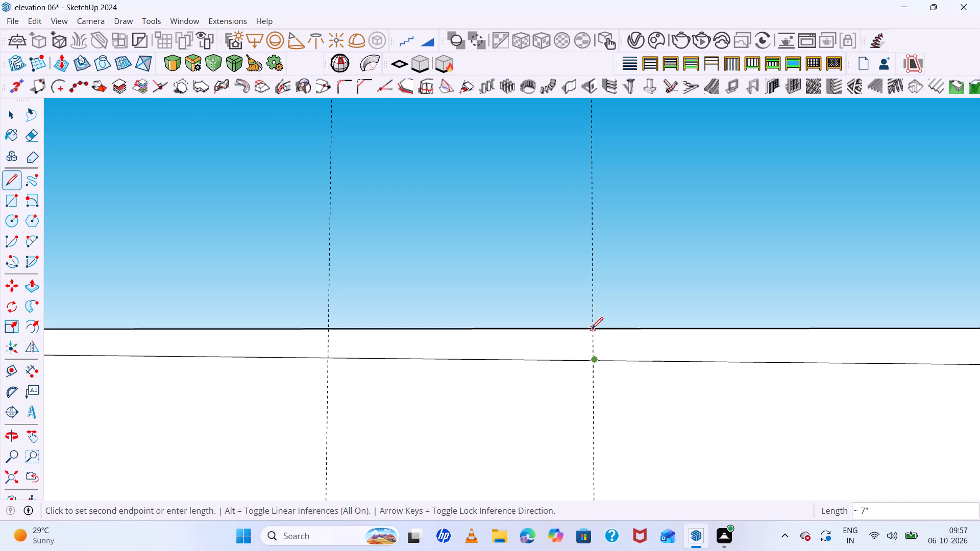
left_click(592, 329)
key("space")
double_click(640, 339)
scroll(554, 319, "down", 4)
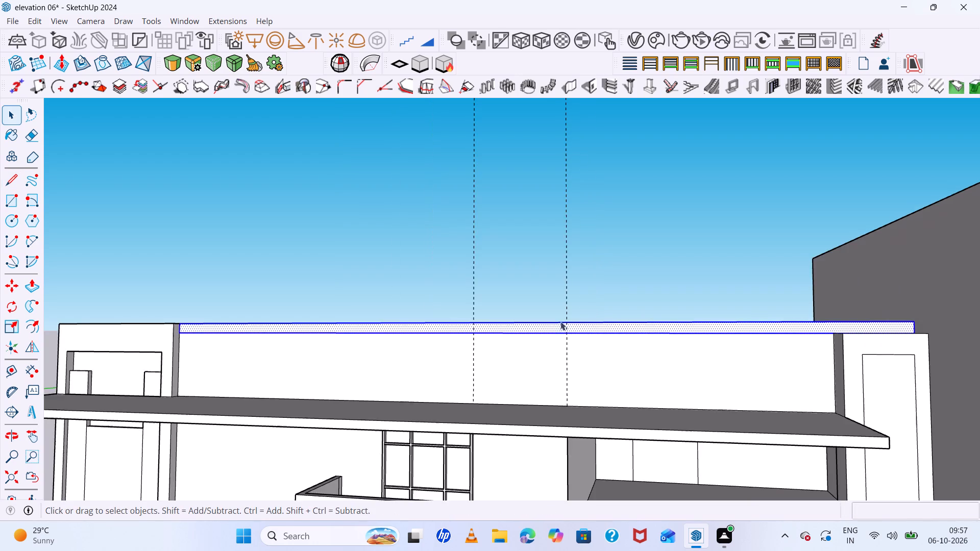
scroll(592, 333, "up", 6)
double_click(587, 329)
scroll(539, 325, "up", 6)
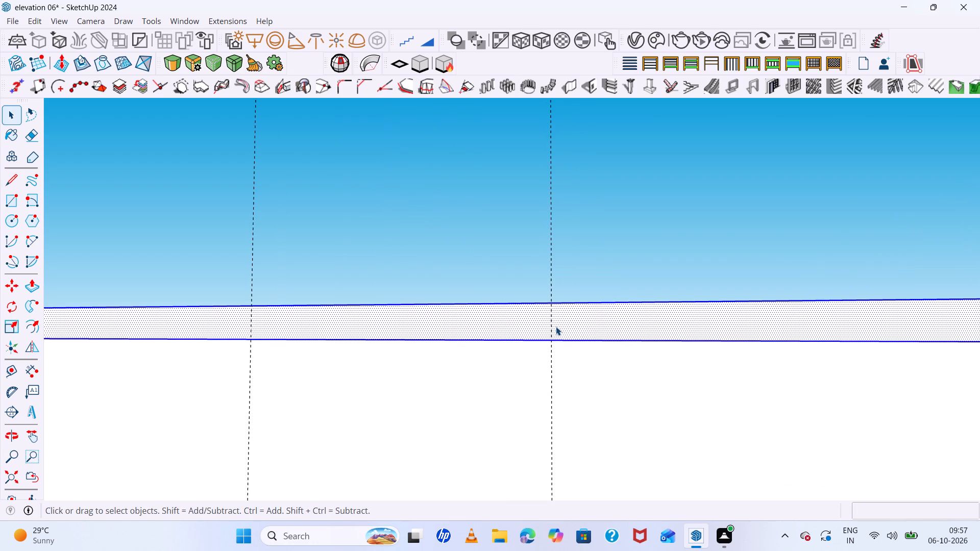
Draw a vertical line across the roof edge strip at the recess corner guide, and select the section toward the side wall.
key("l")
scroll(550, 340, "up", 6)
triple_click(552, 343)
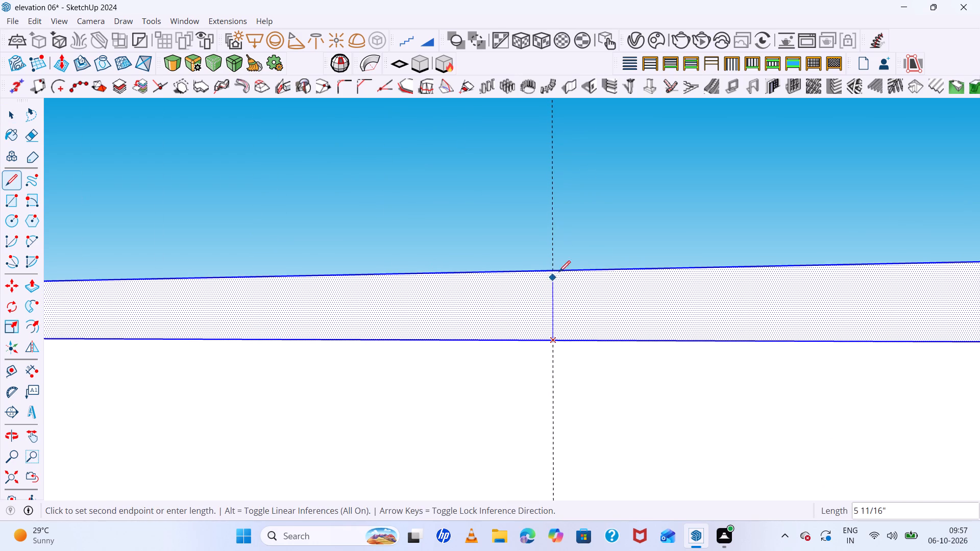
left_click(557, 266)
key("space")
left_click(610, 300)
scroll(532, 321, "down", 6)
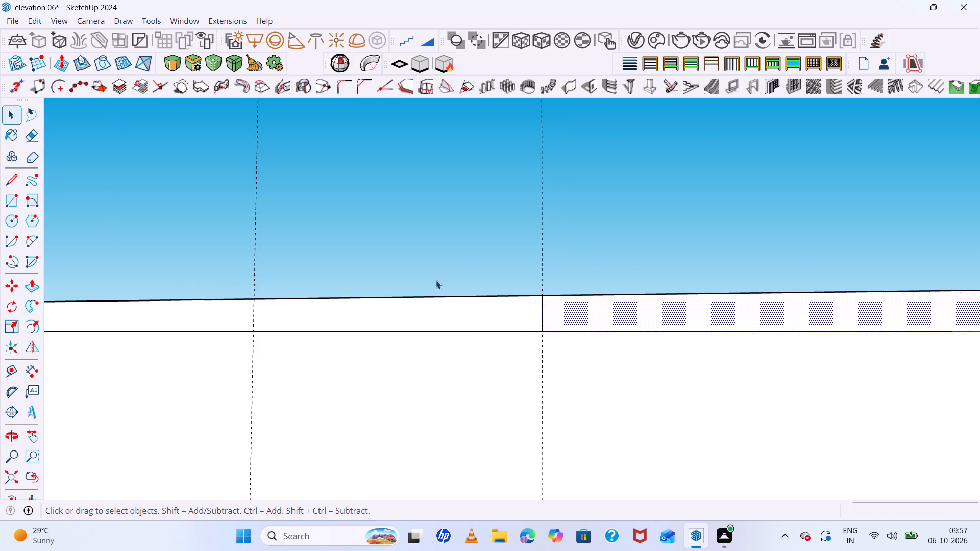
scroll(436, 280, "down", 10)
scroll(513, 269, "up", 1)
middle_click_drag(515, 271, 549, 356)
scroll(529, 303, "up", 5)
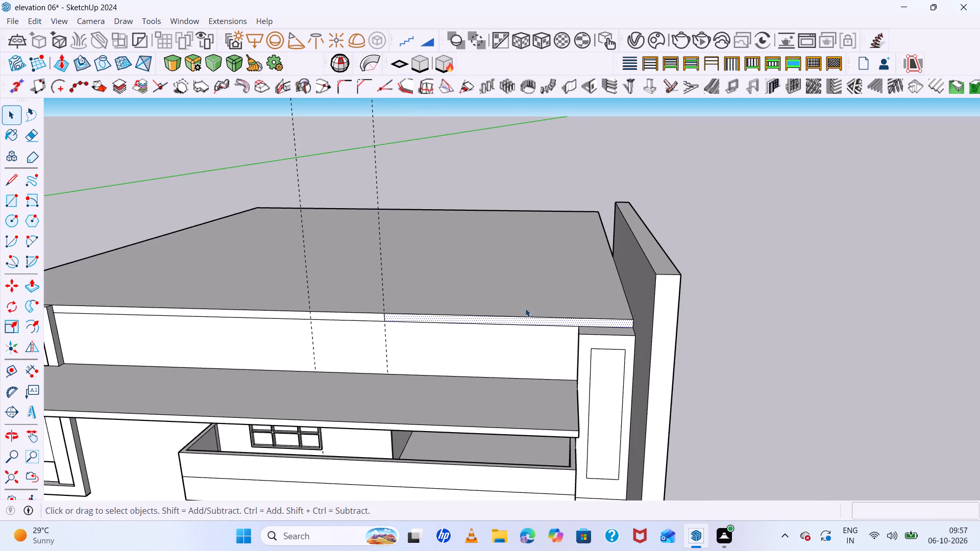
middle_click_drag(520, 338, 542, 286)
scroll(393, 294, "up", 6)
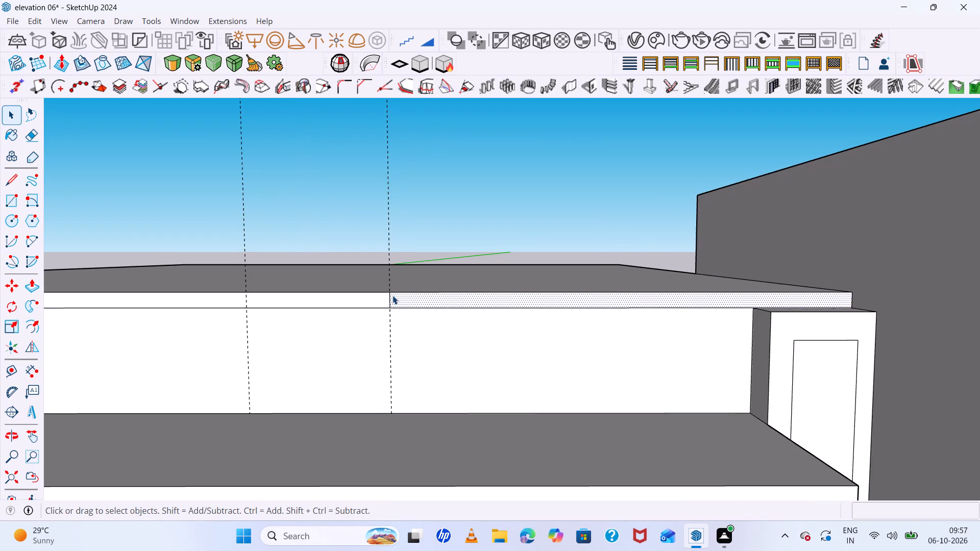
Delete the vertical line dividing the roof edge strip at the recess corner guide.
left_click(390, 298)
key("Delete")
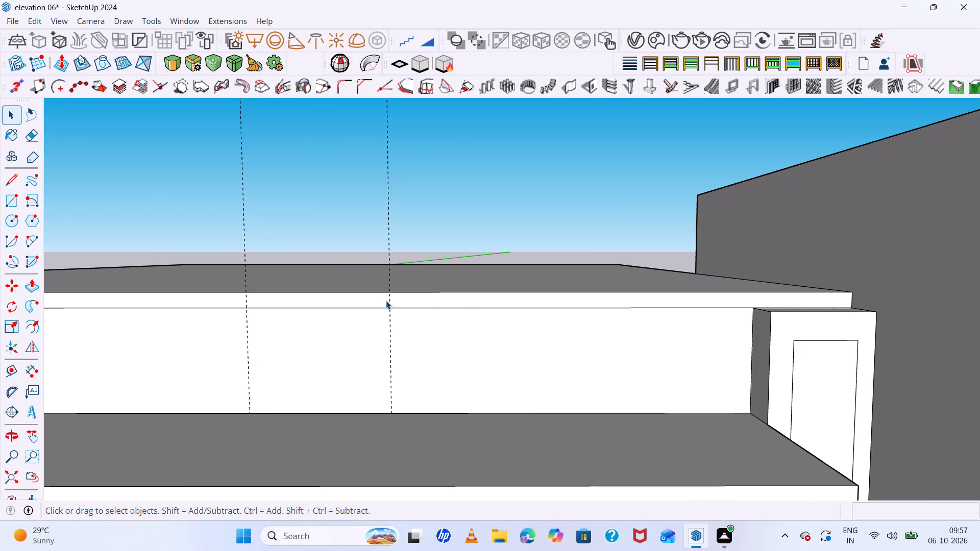
Draw a vertical line about 6 9/16" long across the roof edge strip at the grid window guide.
key("l")
scroll(240, 313, "up", 2)
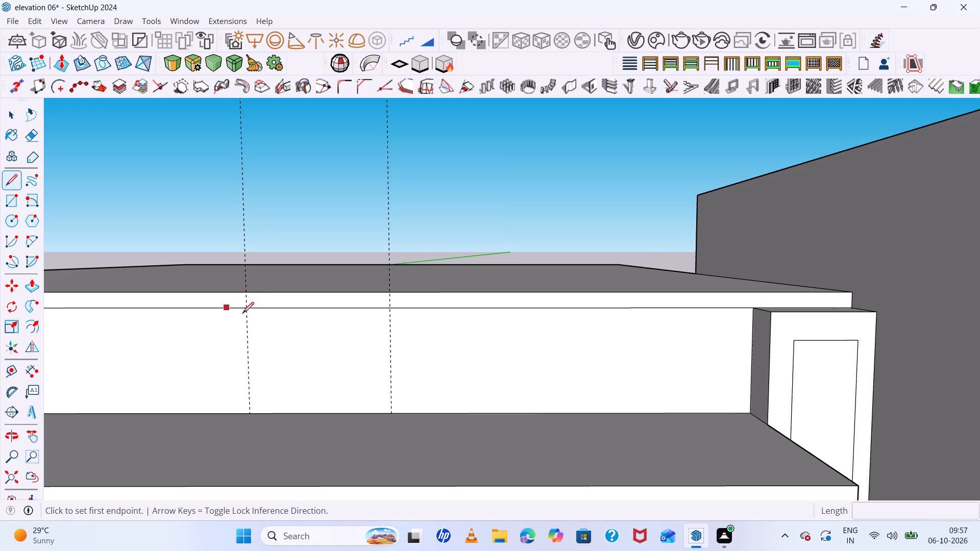
scroll(242, 313, "up", 10)
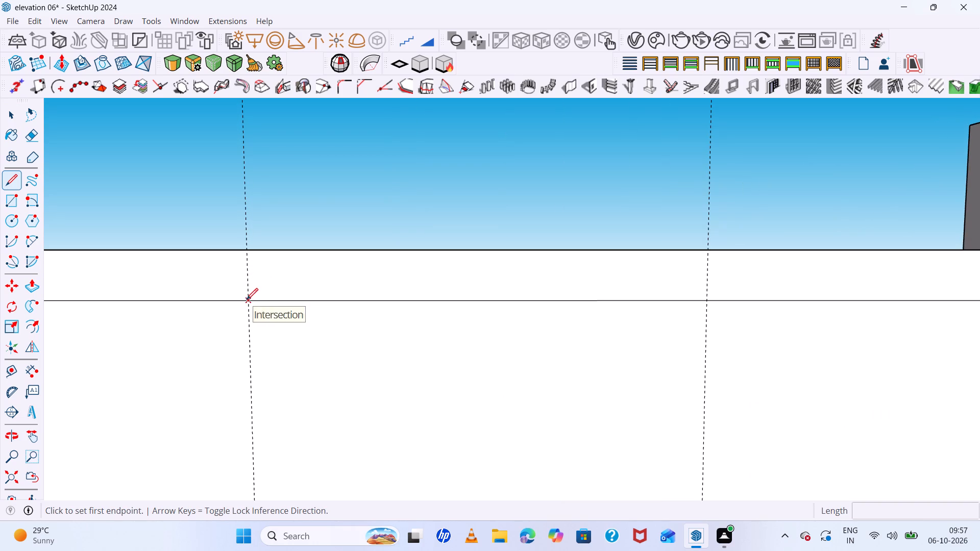
left_click(247, 299)
double_click(250, 249)
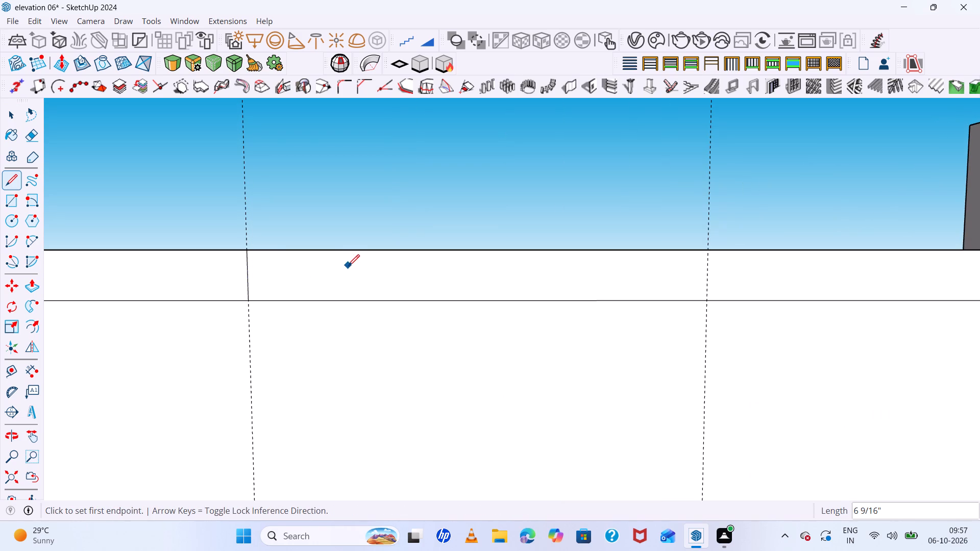
Push/Pull the roof edge strip section between the grid window guide and the side wall outward 8' 4 1/4", to the side wall's front edge.
key("space")
double_click(349, 270)
scroll(352, 292, "down", 13)
middle_click_drag(432, 296, 537, 343)
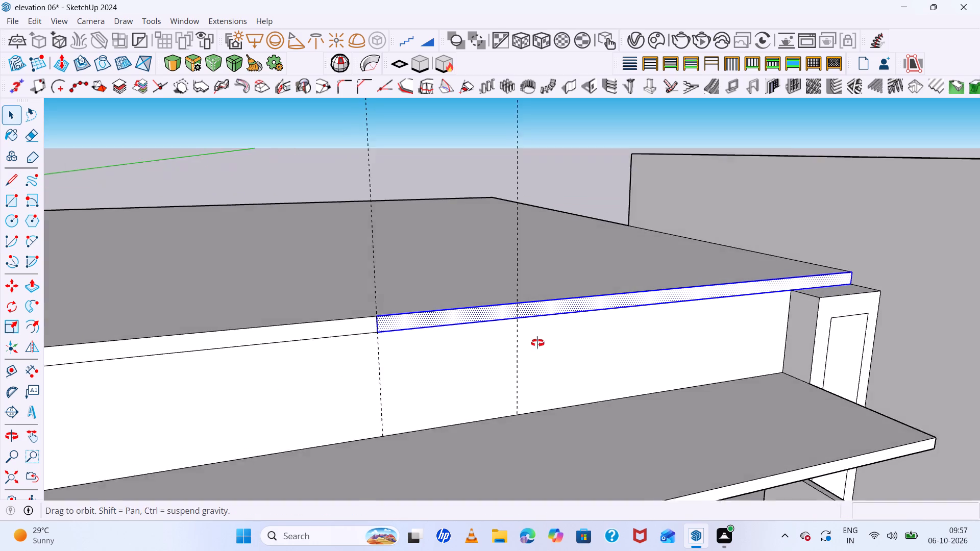
middle_click_drag(537, 343, 539, 343)
key("p")
left_click(469, 319)
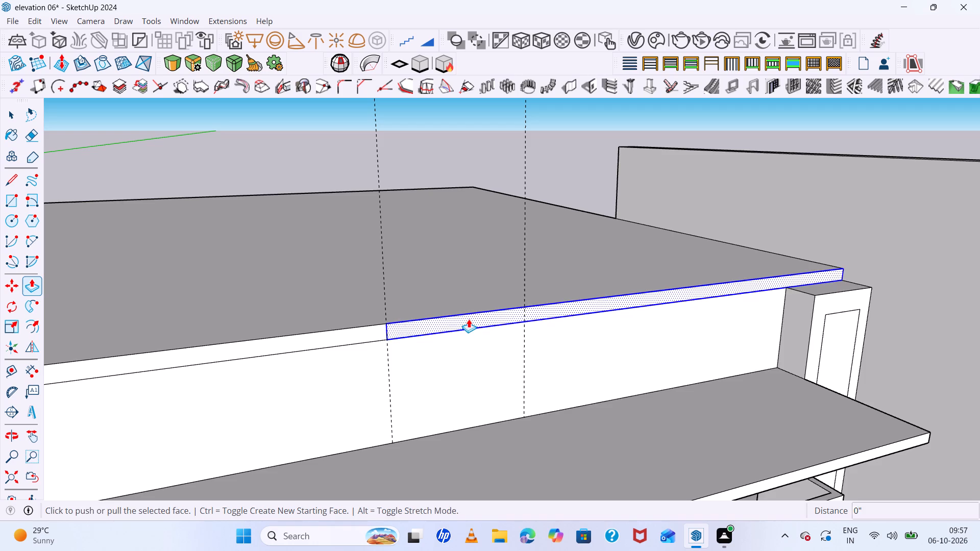
scroll(586, 368, "down", 5)
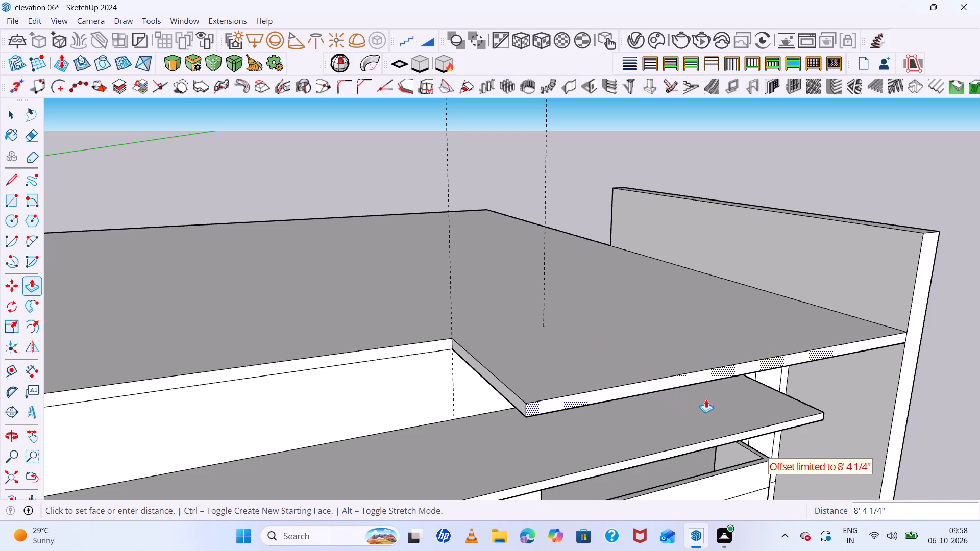
left_click(906, 340)
Examine the projecting roof slab over the canopy and balcony from the front, from below and from above.
scroll(513, 369, "down", 11)
middle_click_drag(700, 416, 654, 355)
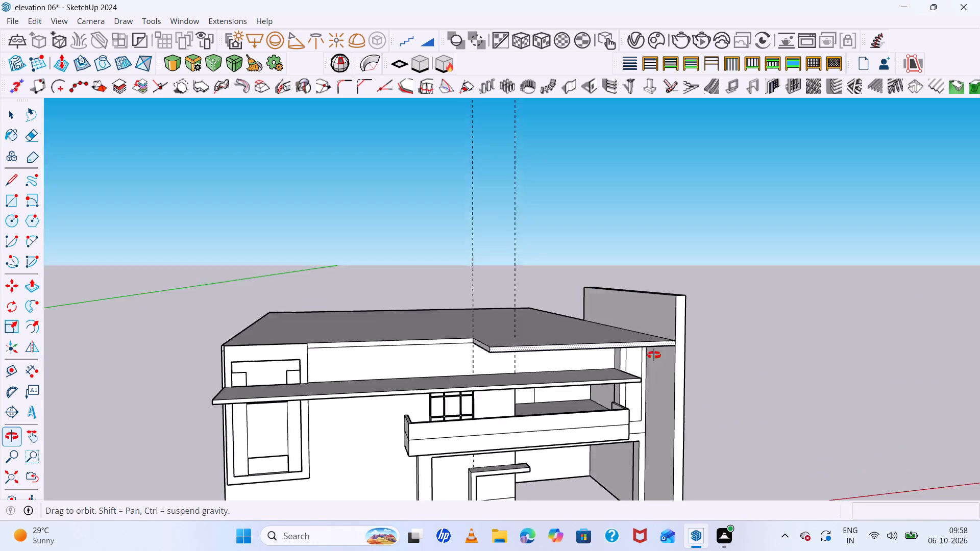
middle_click_drag(654, 355, 628, 328)
key("space")
scroll(727, 369, "down", 3)
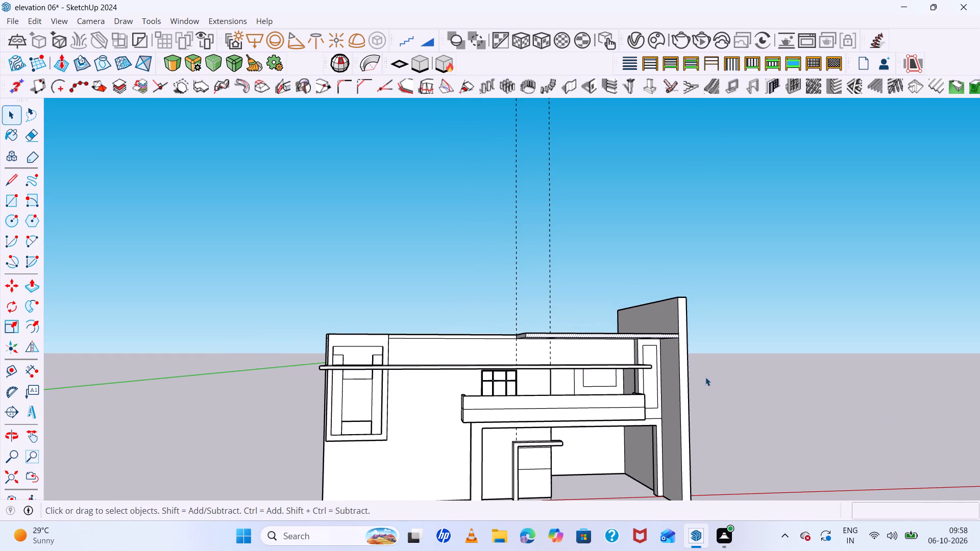
scroll(619, 535, "down", 5)
middle_click_drag(619, 536, 620, 521)
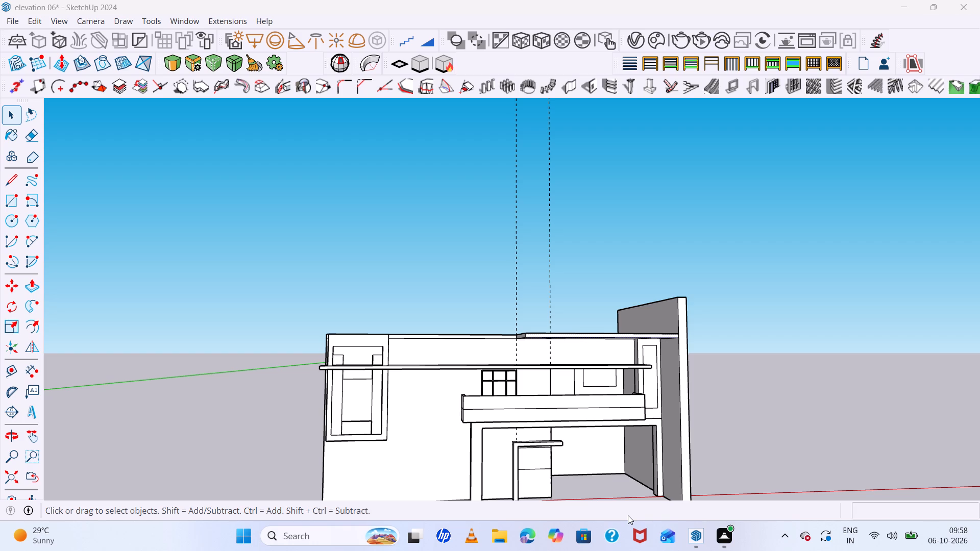
scroll(601, 532, "down", 5)
middle_click_drag(832, 550, 670, 550)
scroll(620, 385, "down", 5)
middle_click_drag(672, 407, 526, 424)
scroll(526, 424, "up", 8)
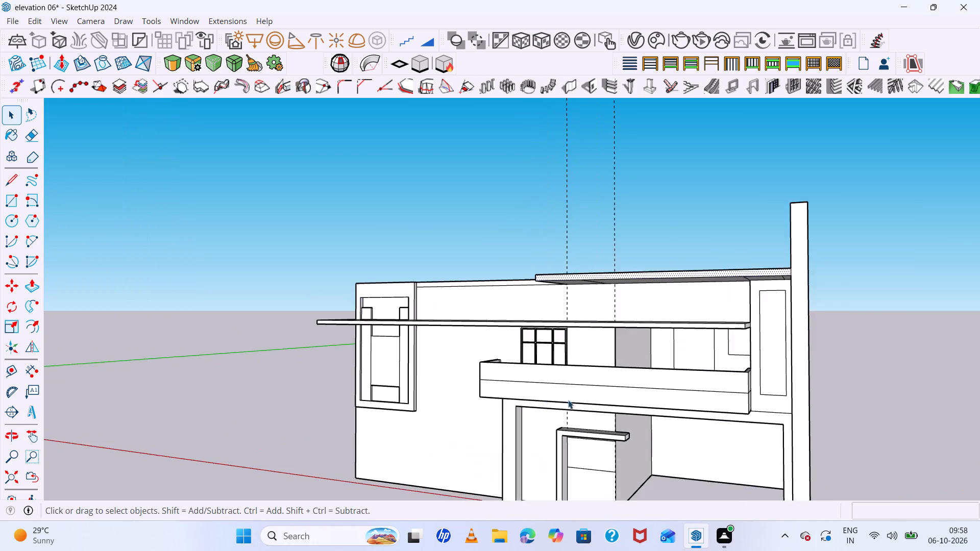
scroll(606, 404, "up", 4)
middle_click_drag(620, 411, 640, 419)
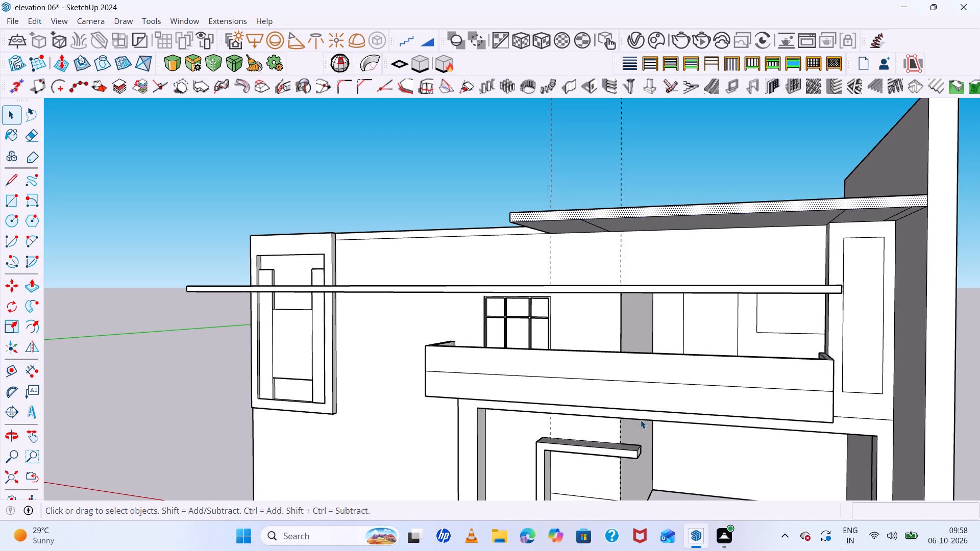
scroll(641, 420, "up", 4)
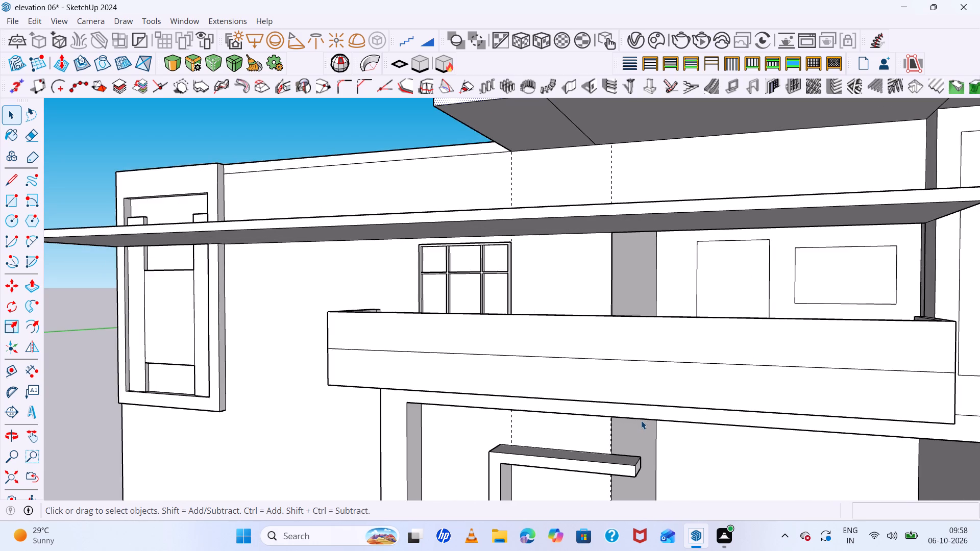
scroll(641, 420, "down", 3)
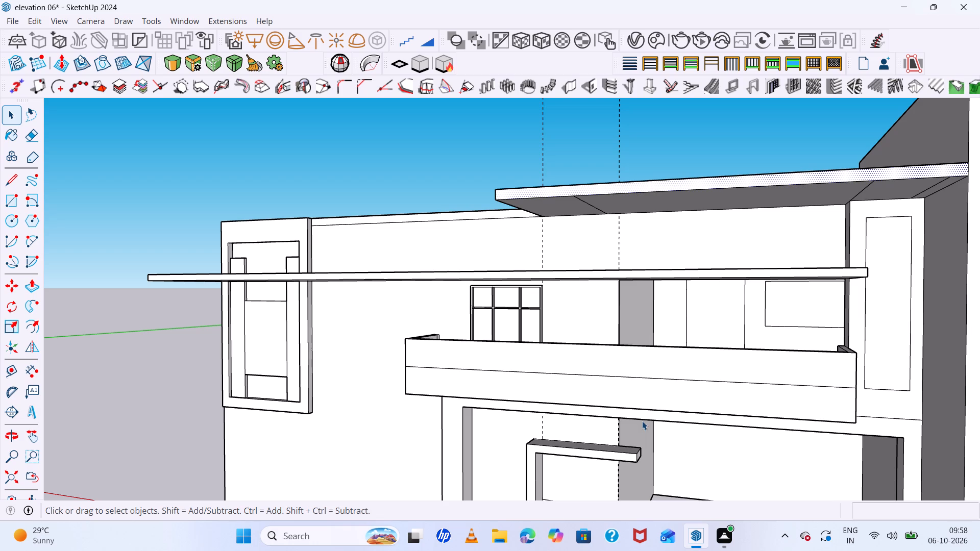
scroll(504, 426, "down", 7)
middle_click_drag(563, 433, 674, 487)
scroll(744, 433, "up", 6)
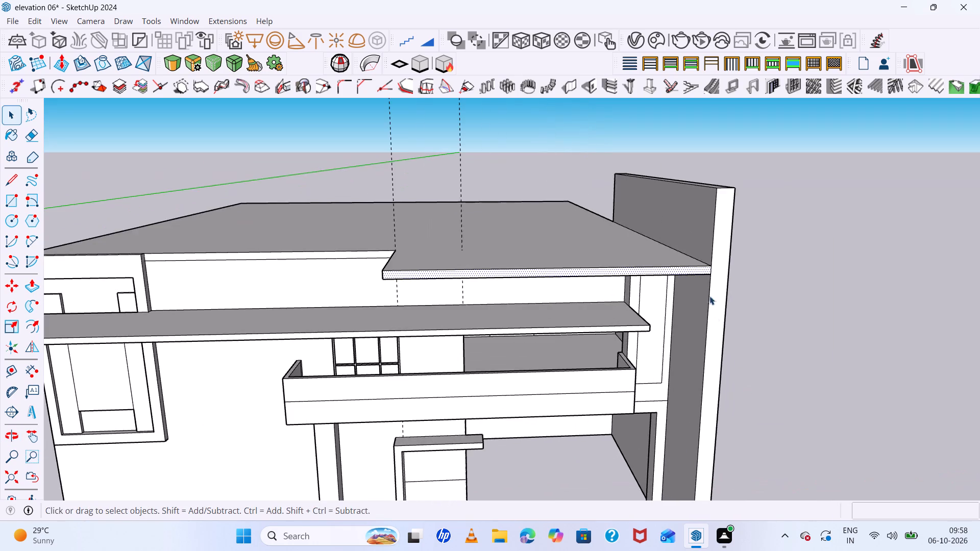
Delete the stray diagonal edge crossing the underside of the projecting roof slab near its free end.
middle_click_drag(712, 297, 619, 223)
scroll(592, 240, "down", 7)
middle_click_drag(639, 308, 643, 240)
scroll(751, 302, "up", 1)
scroll(504, 205, "up", 12)
middle_click_drag(525, 255, 250, 355)
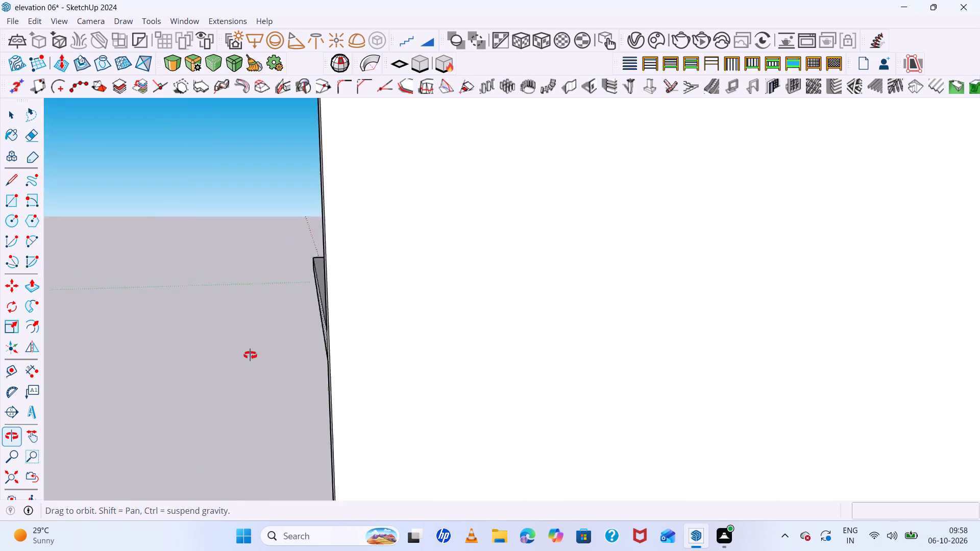
middle_click_drag(250, 355, 481, 215)
scroll(410, 188, "up", 5)
double_click(457, 195)
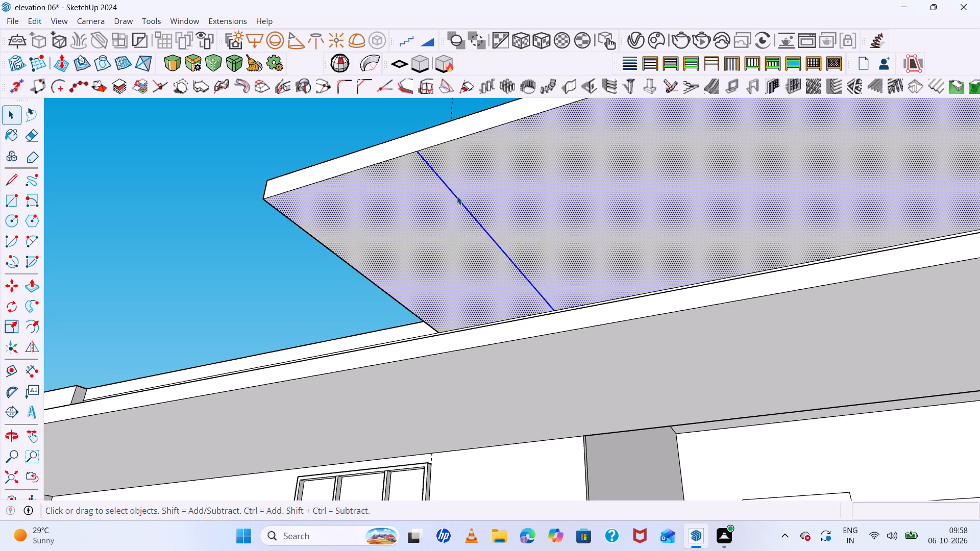
scroll(457, 197, "up", 4)
left_click(457, 197)
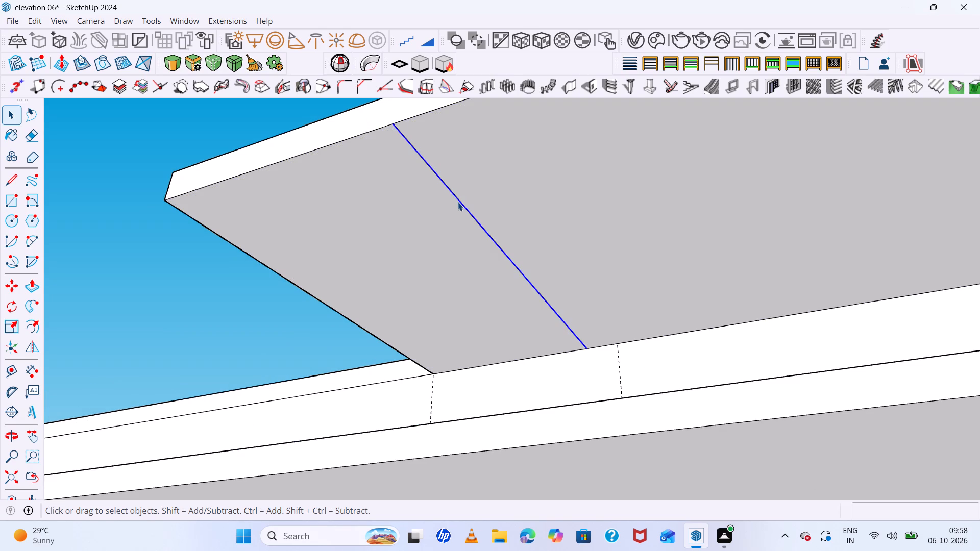
key("Delete")
scroll(424, 228, "down", 10)
middle_click_drag(716, 209, 734, 217)
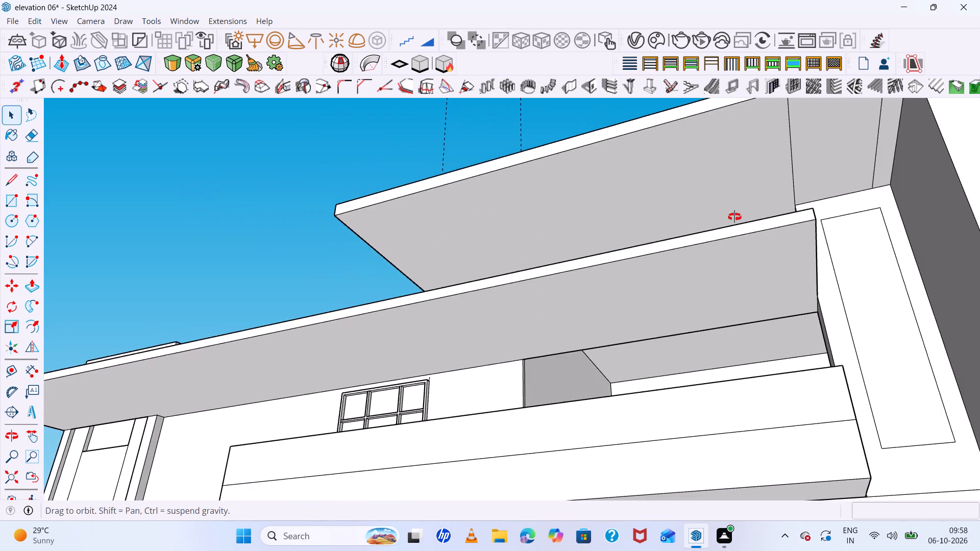
Delete the two stray edges crossing the underside of the projecting roof slab near the side wall.
middle_click_drag(734, 217, 758, 229)
scroll(801, 193, "up", 4)
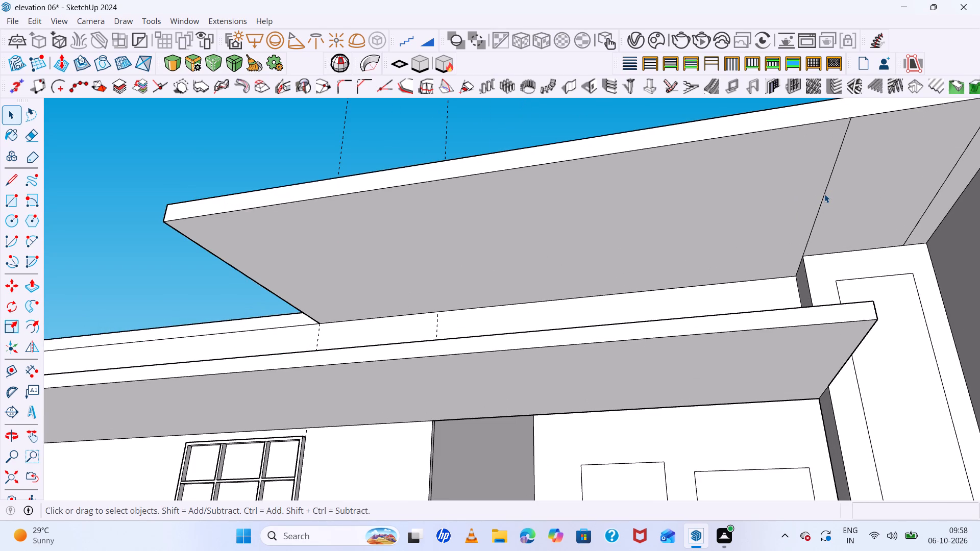
left_click(824, 194)
key("Delete")
scroll(607, 290, "down", 6)
scroll(783, 213, "up", 5)
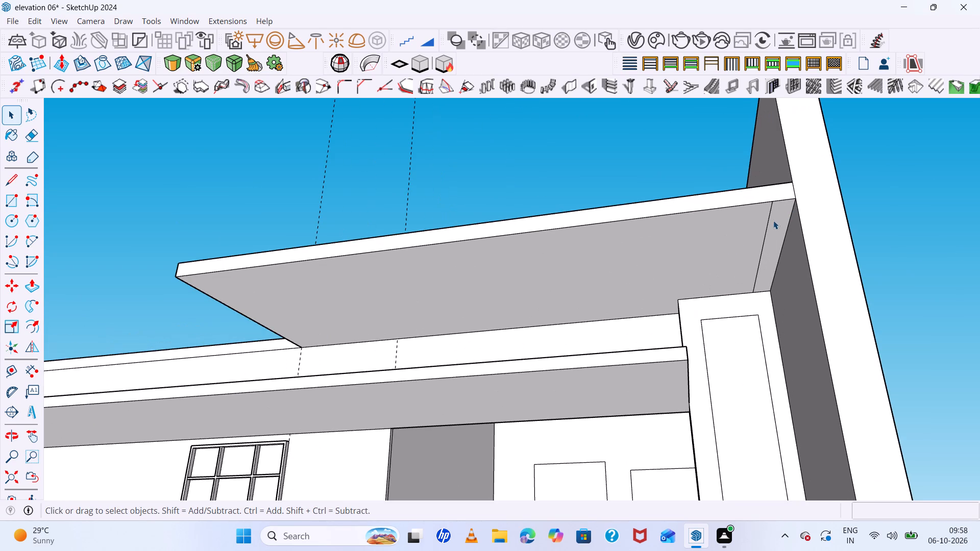
double_click(767, 235)
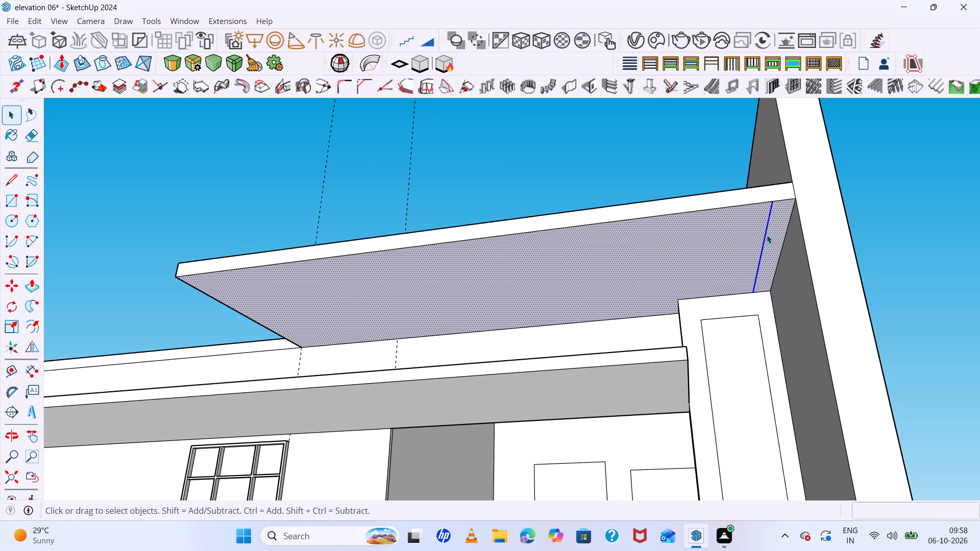
left_click(853, 176)
scroll(773, 234, "up", 5)
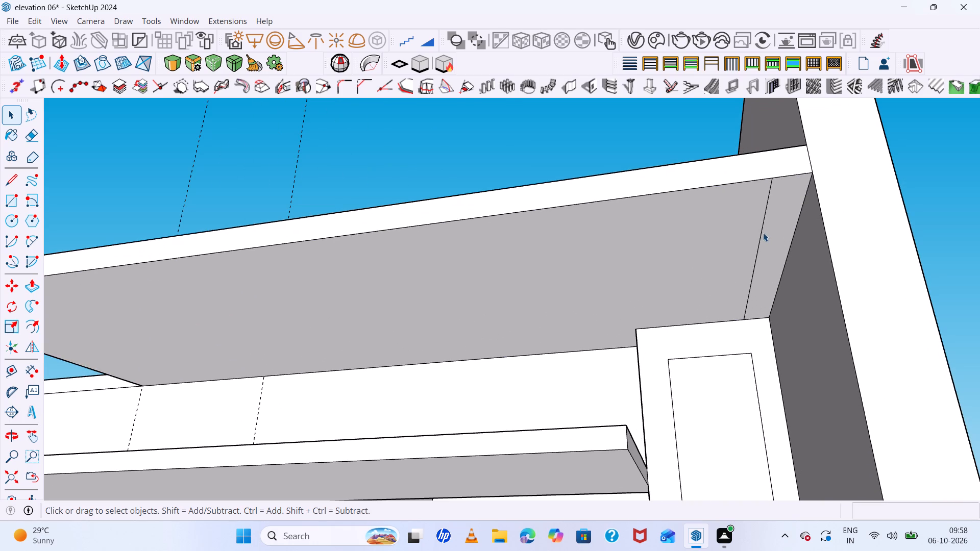
left_click(763, 233)
key("Delete")
Examine the projecting roof slab and its inner corner from above, from below and from the front.
scroll(699, 240, "down", 13)
scroll(642, 273, "up", 1)
middle_click_drag(642, 273, 724, 441)
scroll(667, 339, "down", 1)
scroll(724, 436, "up", 1)
scroll(588, 252, "down", 5)
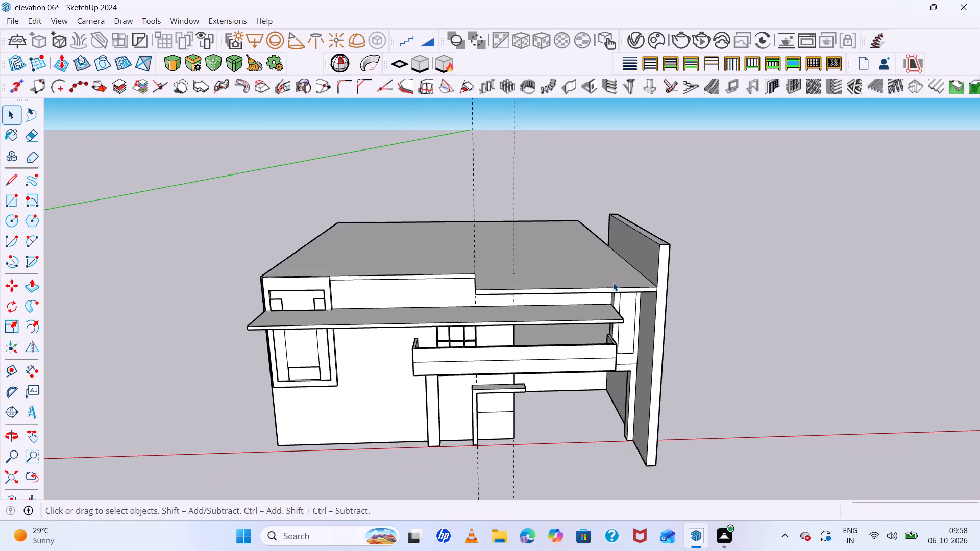
middle_click_drag(664, 314, 586, 187)
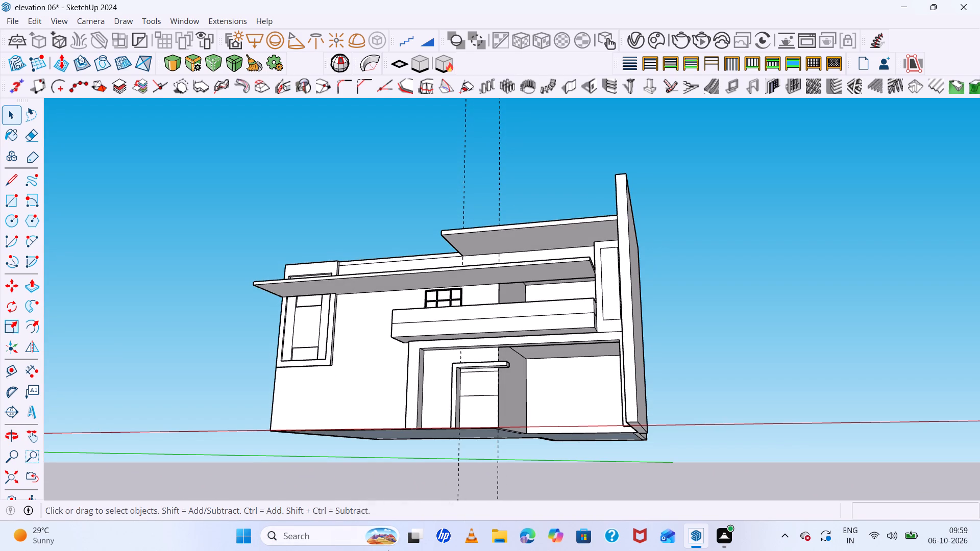
middle_click_drag(322, 527, 441, 539)
middle_click_drag(442, 395, 666, 452)
scroll(572, 344, "up", 6)
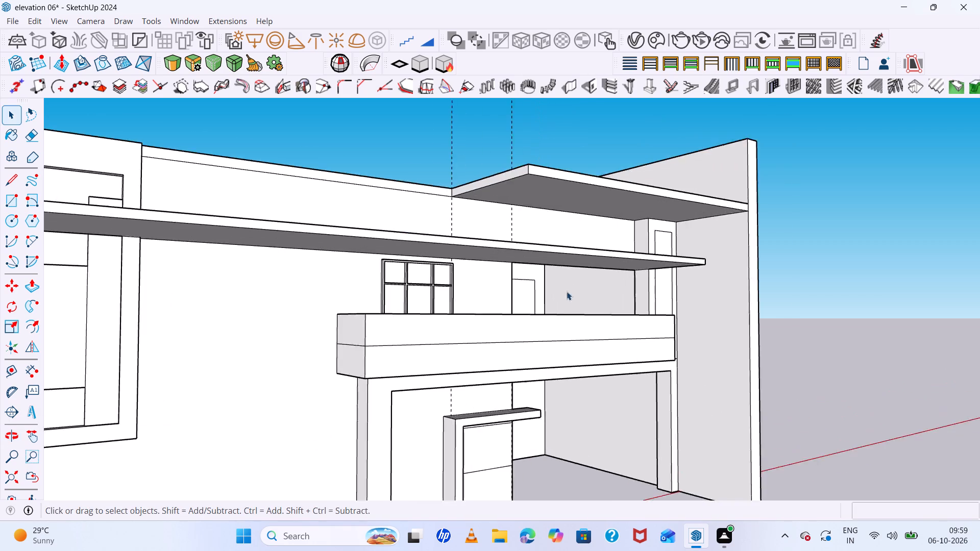
scroll(567, 291, "up", 1)
middle_click_drag(474, 189, 653, 452)
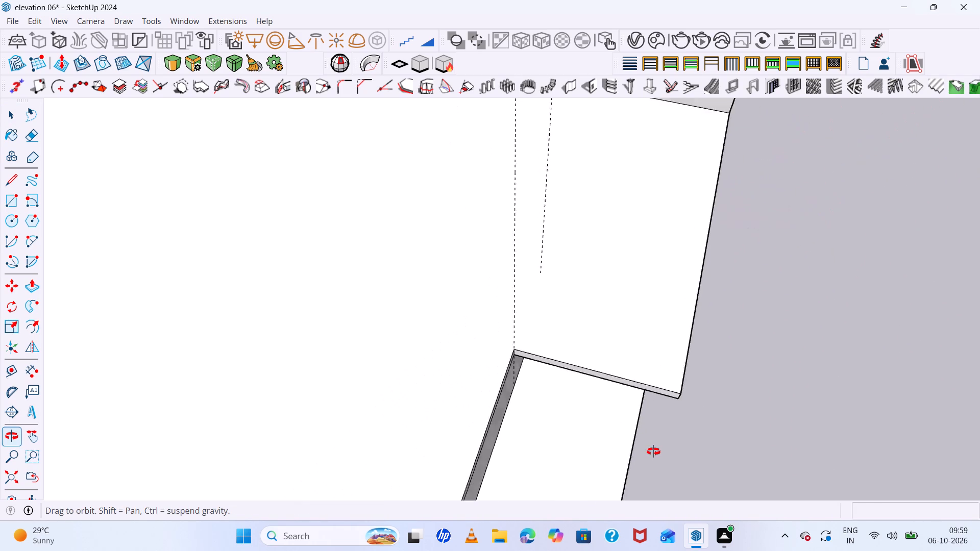
middle_click_drag(653, 452, 579, 425)
scroll(578, 424, "down", 5)
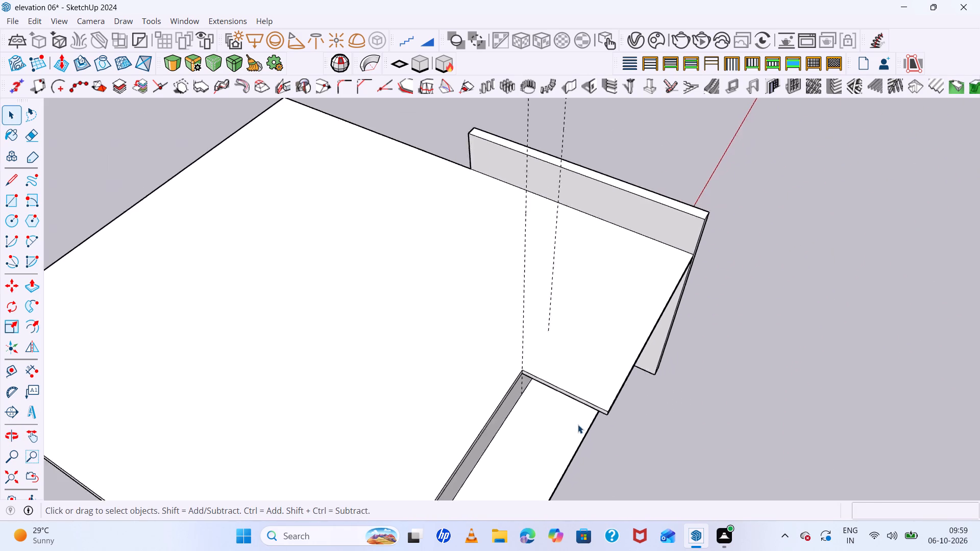
scroll(578, 424, "down", 8)
middle_click_drag(596, 430, 426, 277)
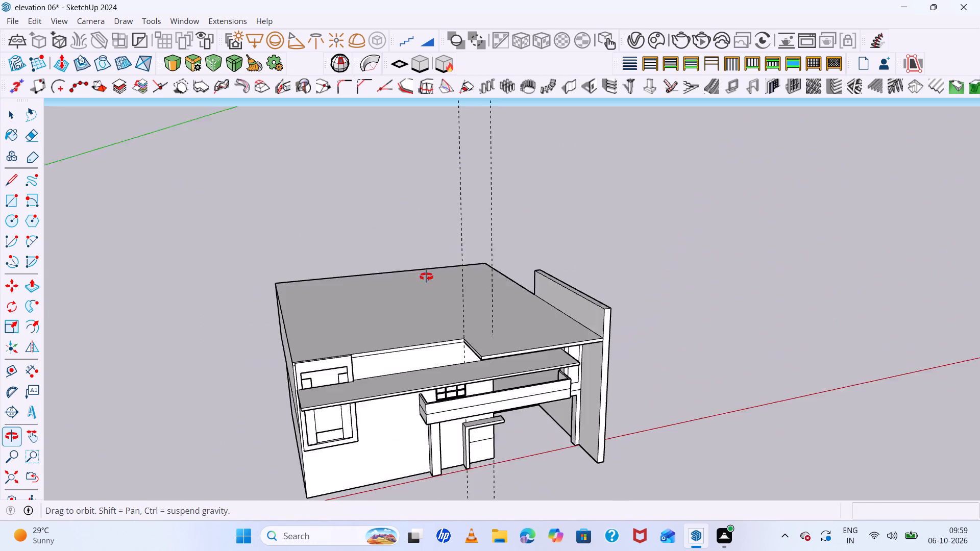
middle_click_drag(426, 277, 427, 219)
Delete the two vertical dashed guide lines passing through the roof and the grid window area.
scroll(479, 215, "up", 6)
left_click(526, 194)
left_click(507, 198)
left_click_drag(492, 202, 405, 215)
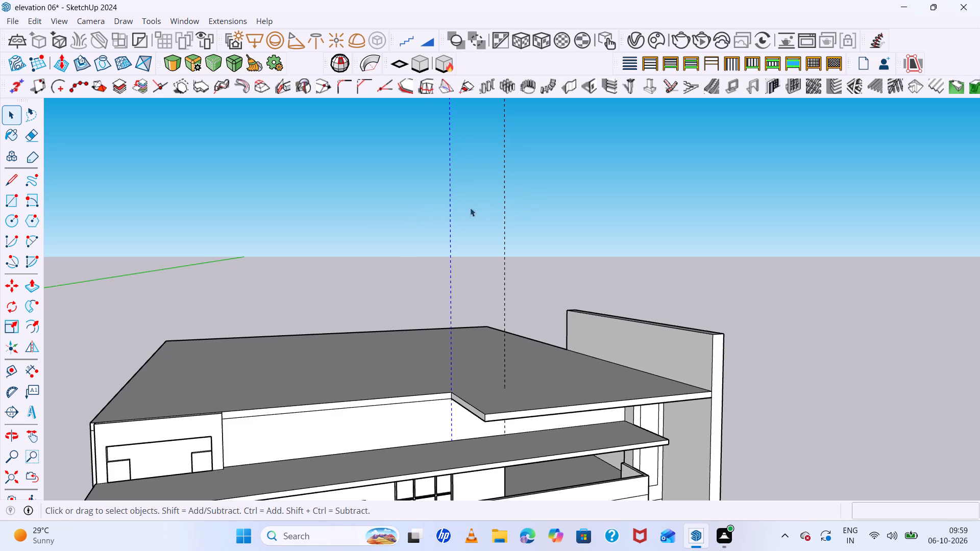
double_click(503, 205)
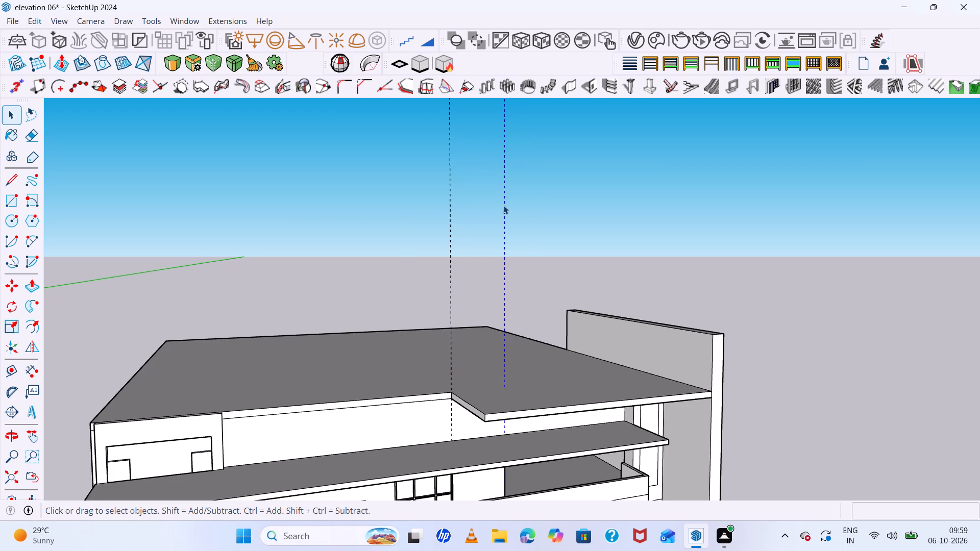
double_click(449, 224, "shift")
key("Delete")
Examine how the roof slab, canopy and balcony meet the side wall from the front, from below and from above.
scroll(530, 235, "down", 6)
middle_click_drag(639, 352, 631, 327)
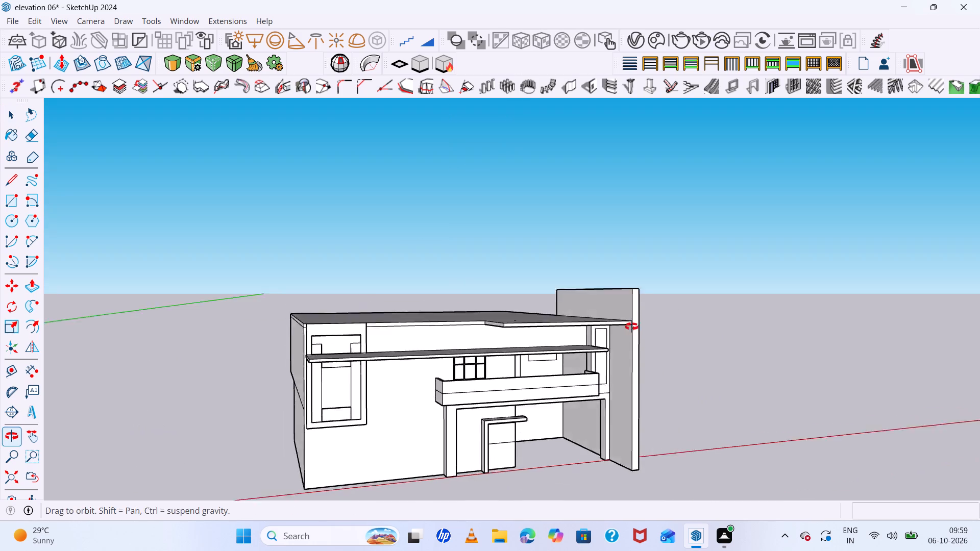
middle_click_drag(631, 327, 606, 220)
scroll(609, 254, "down", 1)
scroll(605, 325, "up", 6)
middle_click_drag(607, 328, 753, 417)
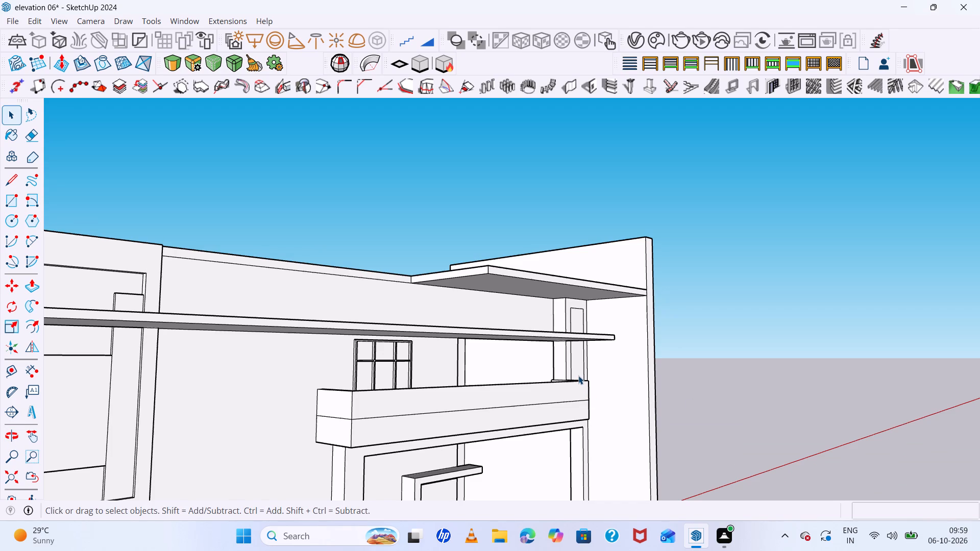
scroll(578, 375, "up", 1)
scroll(578, 375, "down", 6)
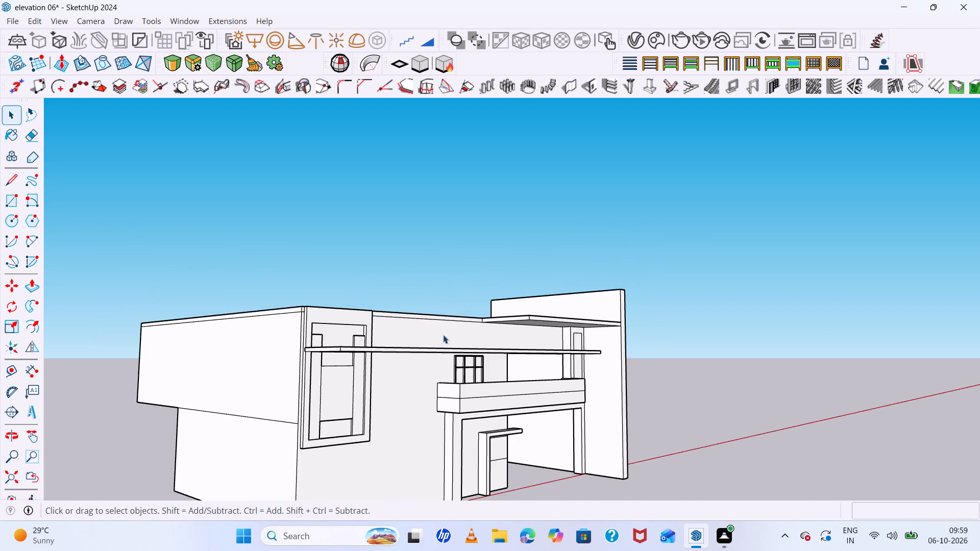
scroll(443, 335, "down", 5)
middle_click_drag(559, 395, 508, 422)
scroll(513, 345, "up", 8)
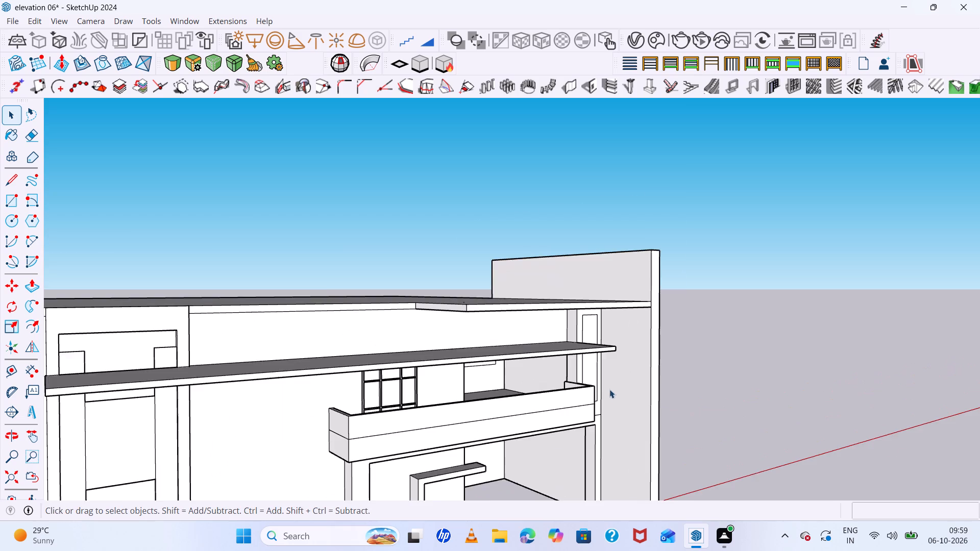
scroll(612, 392, "up", 5)
middle_click_drag(641, 405, 633, 379)
scroll(633, 379, "up", 1)
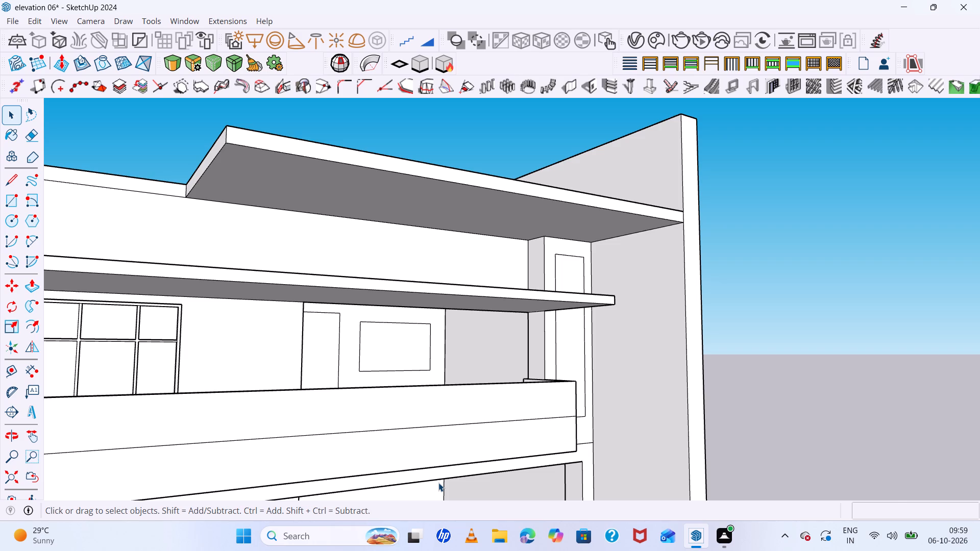
scroll(438, 483, "up", 3)
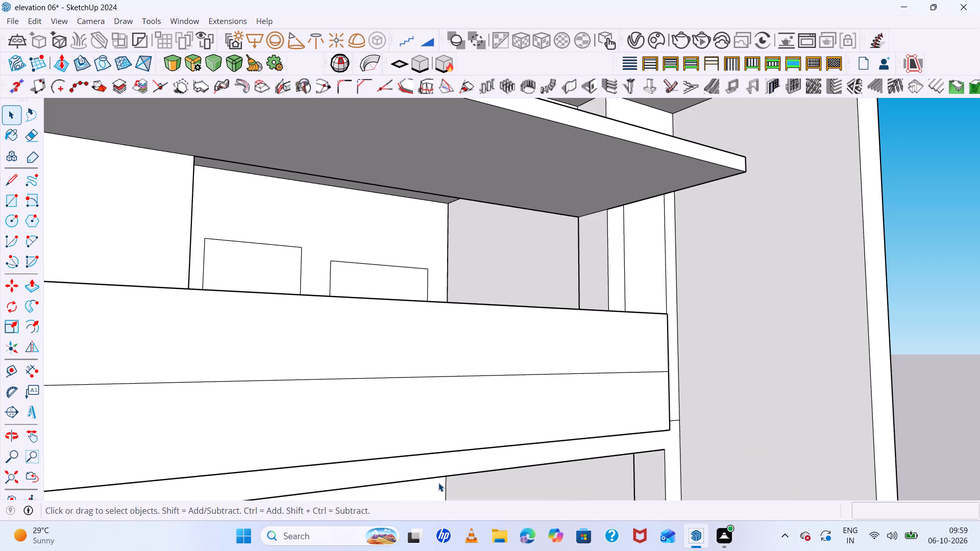
scroll(280, 469, "down", 3)
middle_click_drag(518, 381, 461, 482)
scroll(491, 359, "down", 5)
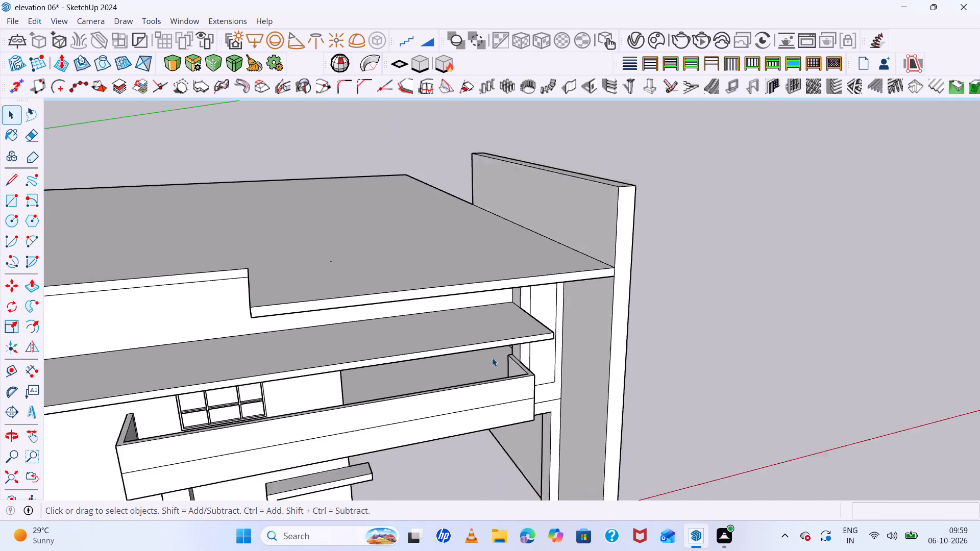
scroll(492, 358, "down", 3)
middle_click_drag(564, 337, 497, 365)
scroll(491, 362, "up", 6)
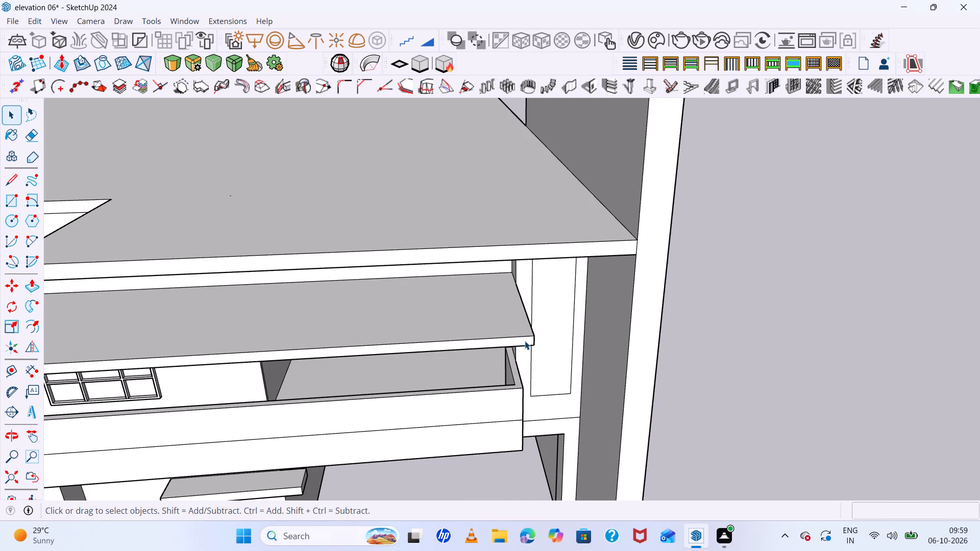
scroll(516, 296, "down", 4)
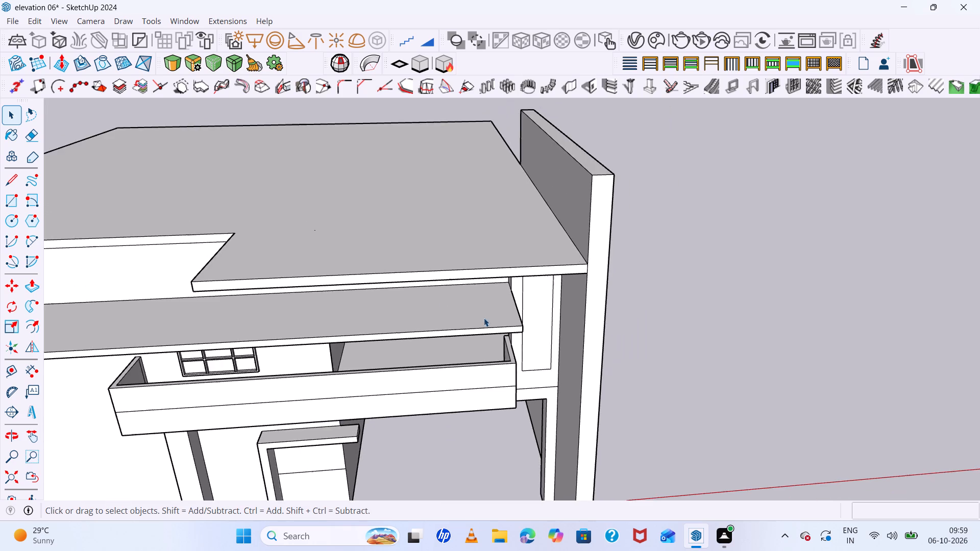
middle_click_drag(506, 323, 495, 260)
scroll(481, 267, "up", 6)
middle_click_drag(503, 280, 510, 307)
scroll(531, 290, "down", 6)
middle_click_drag(627, 295, 577, 314)
scroll(425, 320, "up", 6)
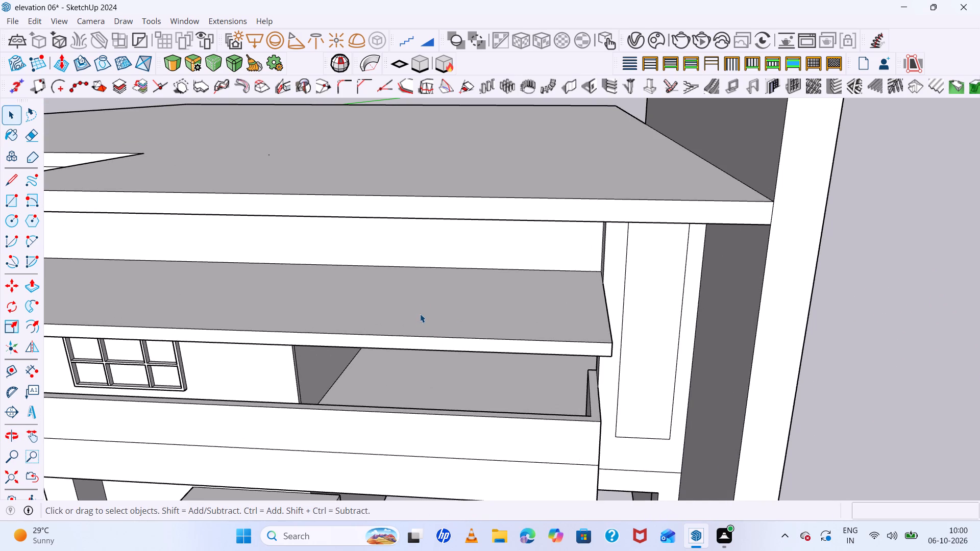
scroll(420, 314, "down", 5)
middle_click_drag(421, 313, 416, 345)
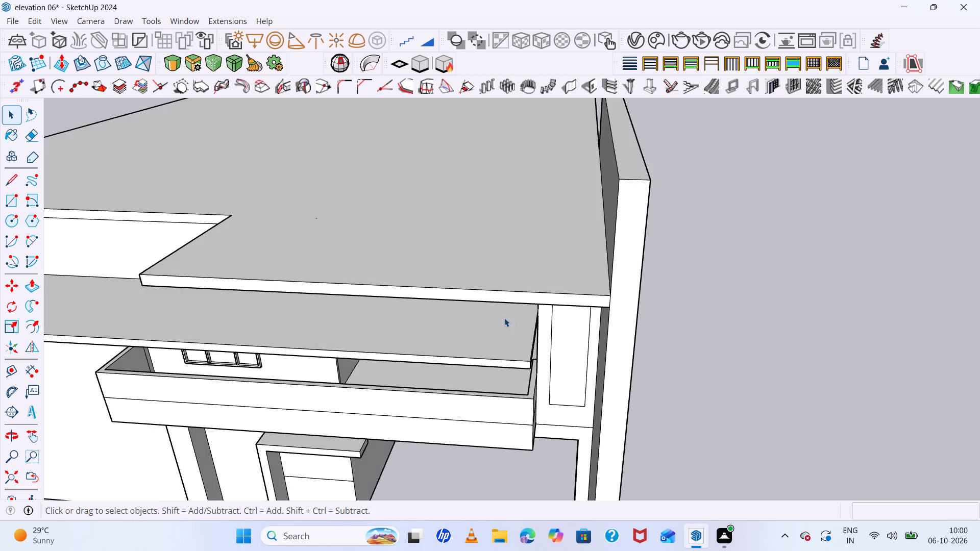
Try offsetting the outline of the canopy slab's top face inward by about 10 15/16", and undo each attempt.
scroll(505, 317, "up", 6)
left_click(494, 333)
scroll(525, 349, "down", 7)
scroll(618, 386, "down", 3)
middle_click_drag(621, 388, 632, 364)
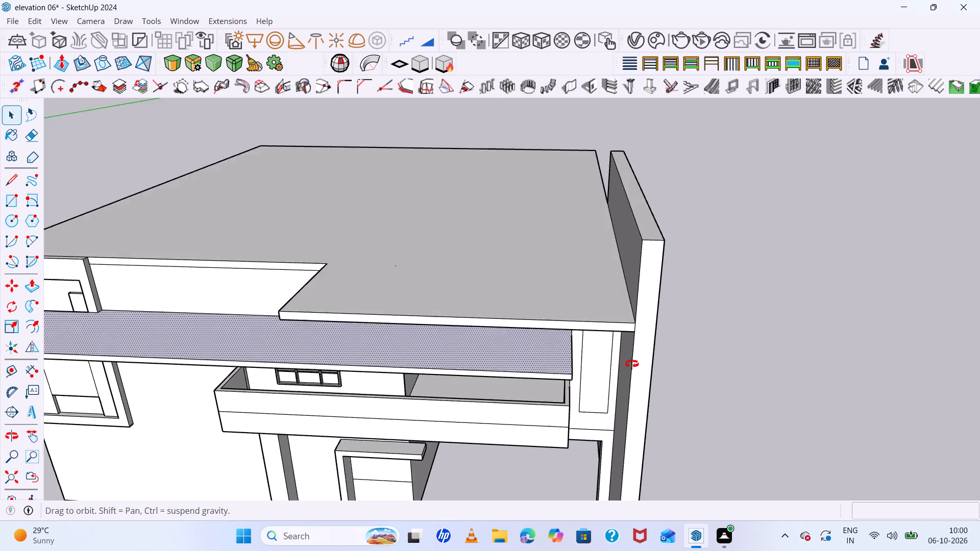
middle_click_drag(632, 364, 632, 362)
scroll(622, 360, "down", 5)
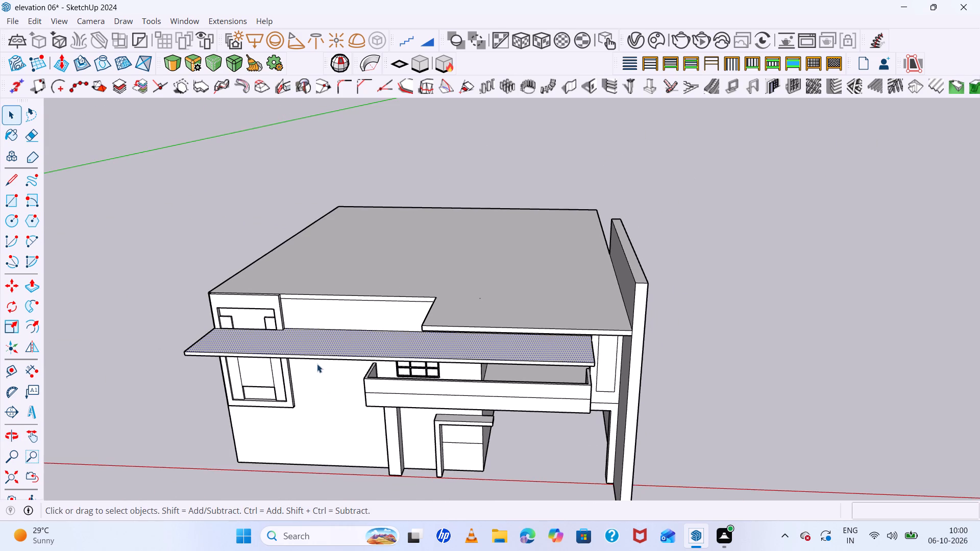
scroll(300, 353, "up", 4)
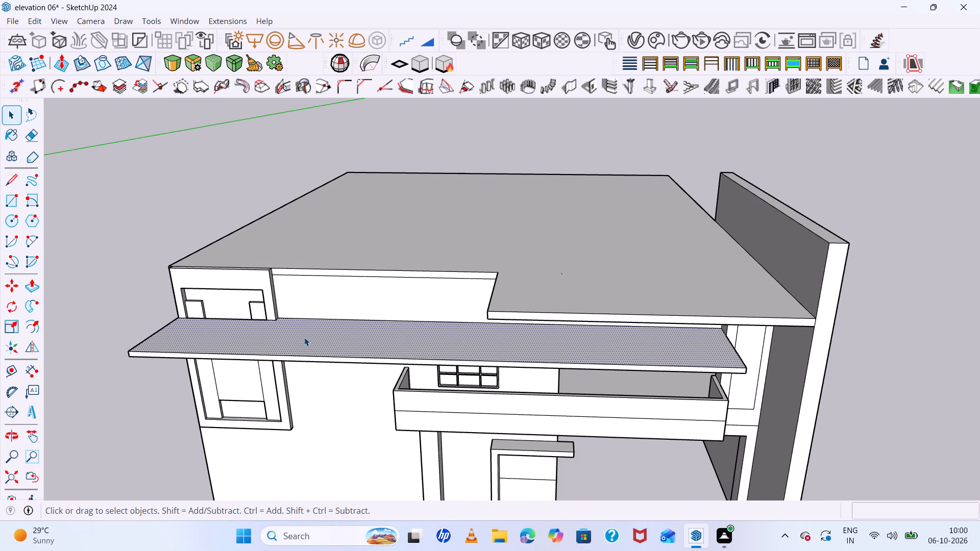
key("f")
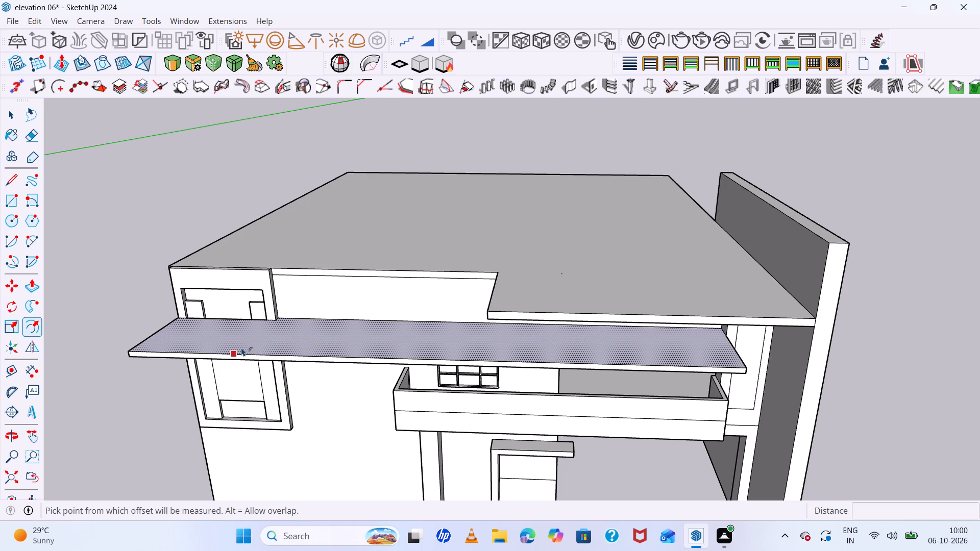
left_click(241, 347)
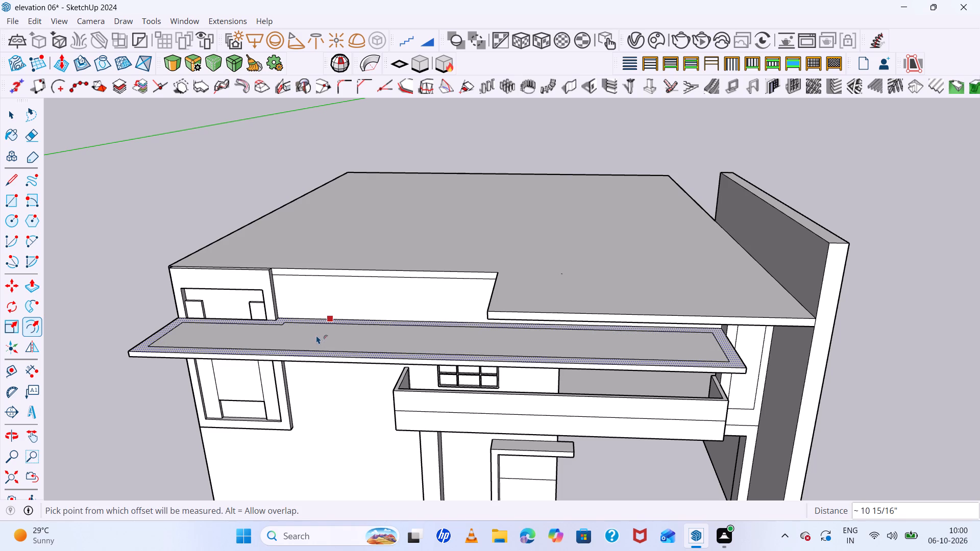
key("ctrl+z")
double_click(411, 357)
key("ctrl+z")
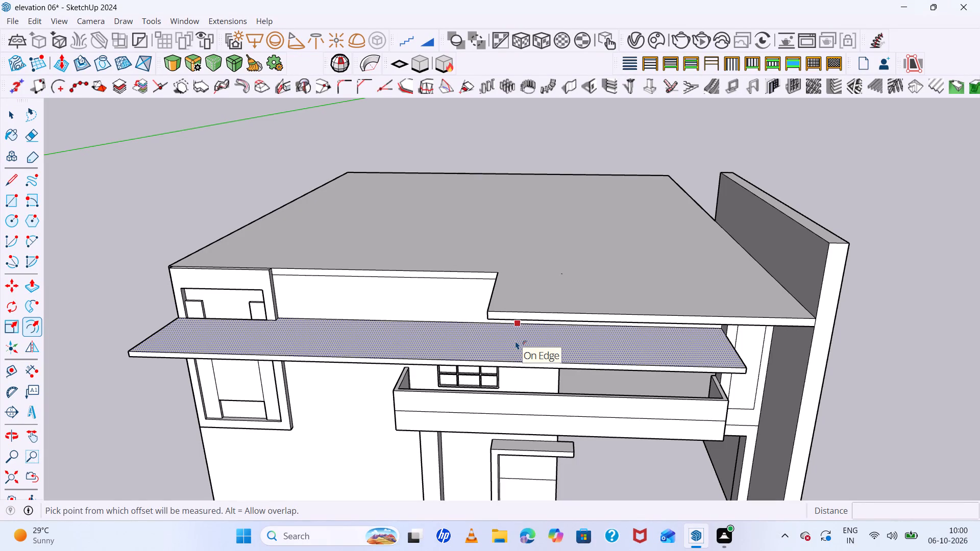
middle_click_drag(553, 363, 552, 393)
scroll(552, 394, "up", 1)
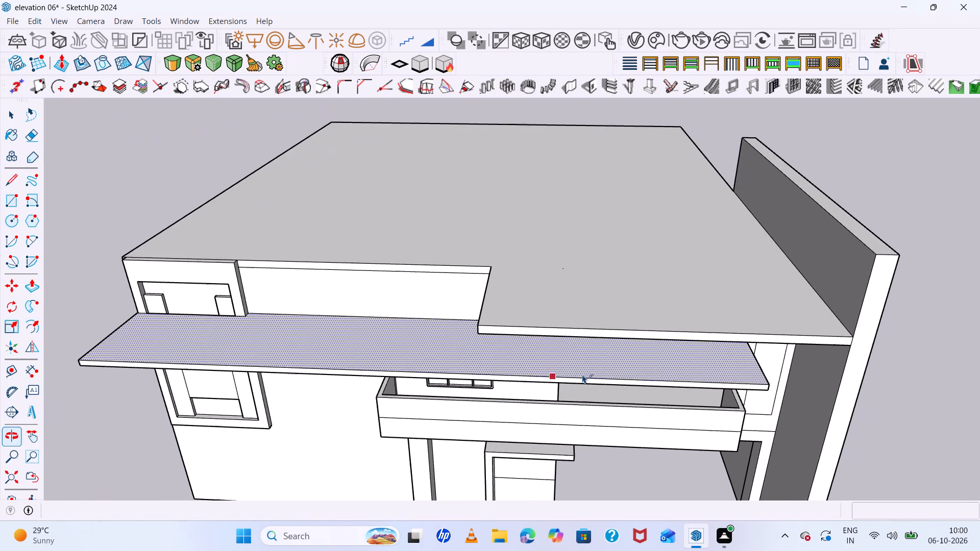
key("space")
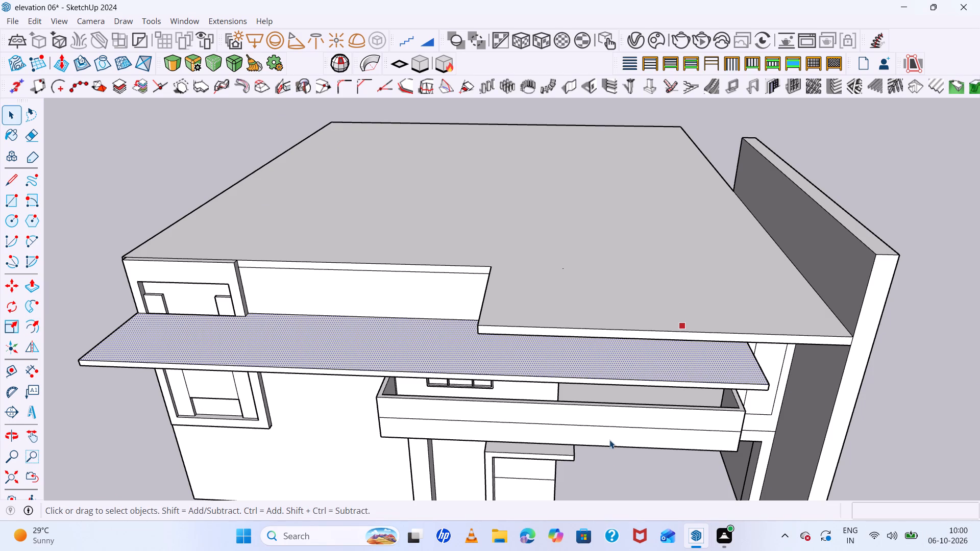
Draw a narrow rectangle about 18' 2 13/16" by 4 9/16" on the canopy slab's top face, ending at the slab's end edge near the side wall.
key("space")
left_click(937, 231)
scroll(919, 268, "up", 5)
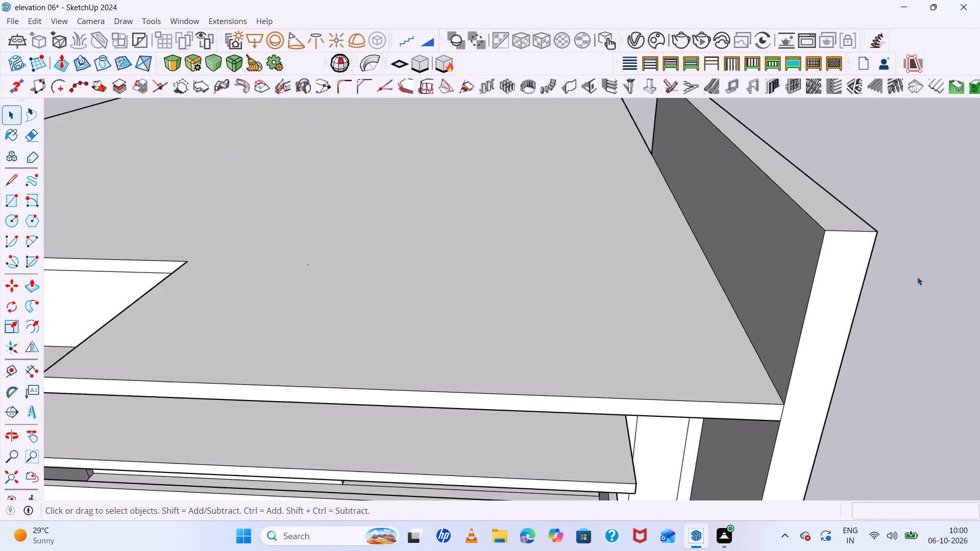
middle_click_drag(916, 278, 918, 189)
scroll(923, 190, "down", 7)
middle_click_drag(710, 220, 701, 278)
scroll(666, 285, "up", 6)
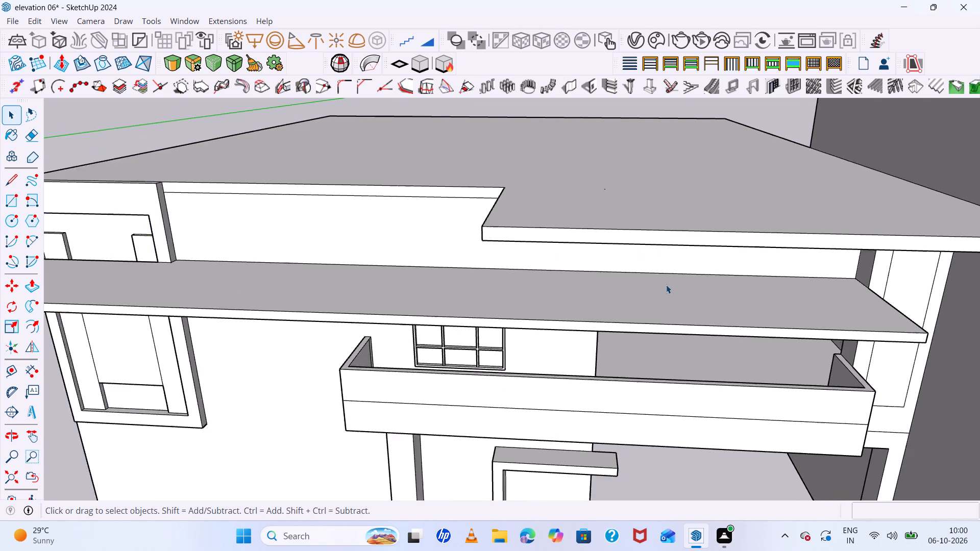
left_click(671, 299)
middle_click_drag(691, 303, 683, 326)
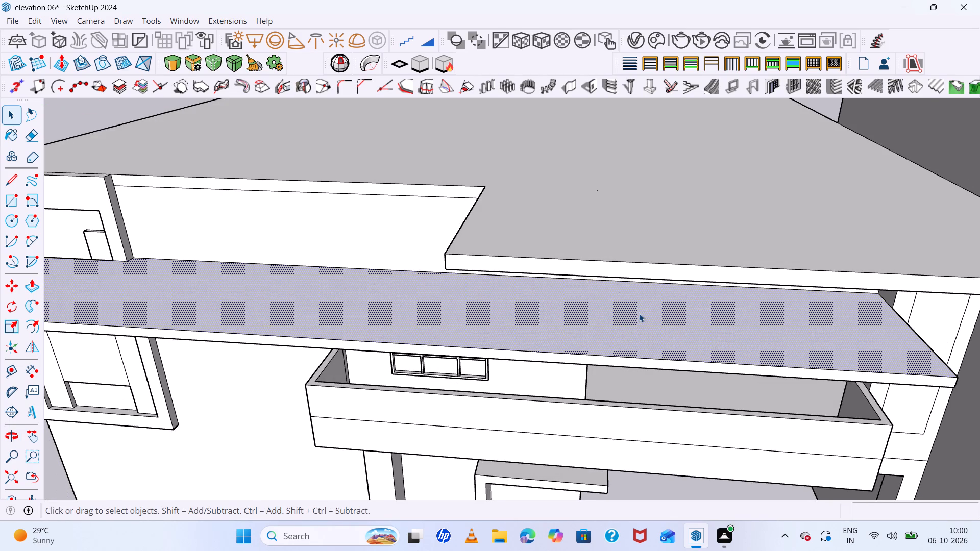
key("r")
scroll(488, 312, "up", 4)
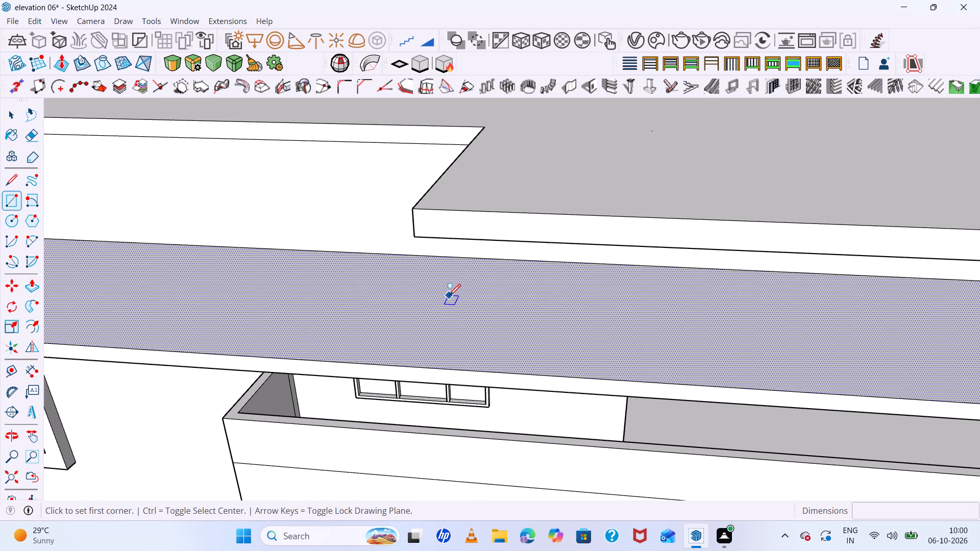
left_click(449, 295)
scroll(770, 343, "down", 6)
scroll(910, 336, "up", 5)
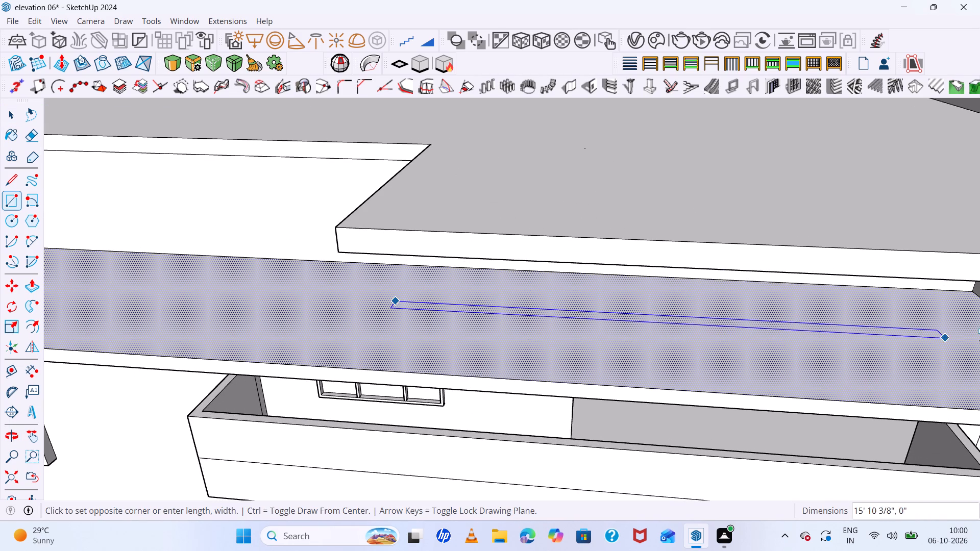
scroll(963, 334, "down", 5)
scroll(916, 324, "down", 5)
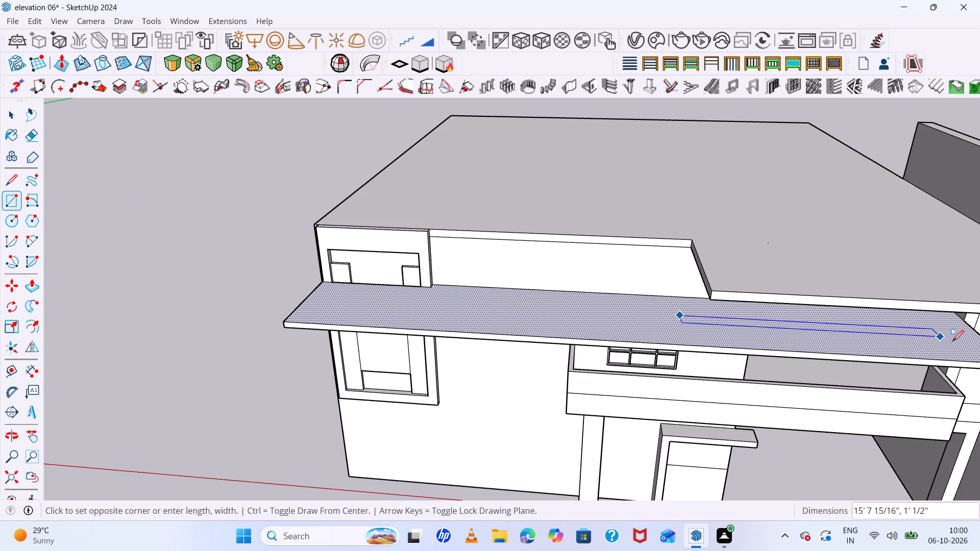
scroll(963, 341, "up", 7)
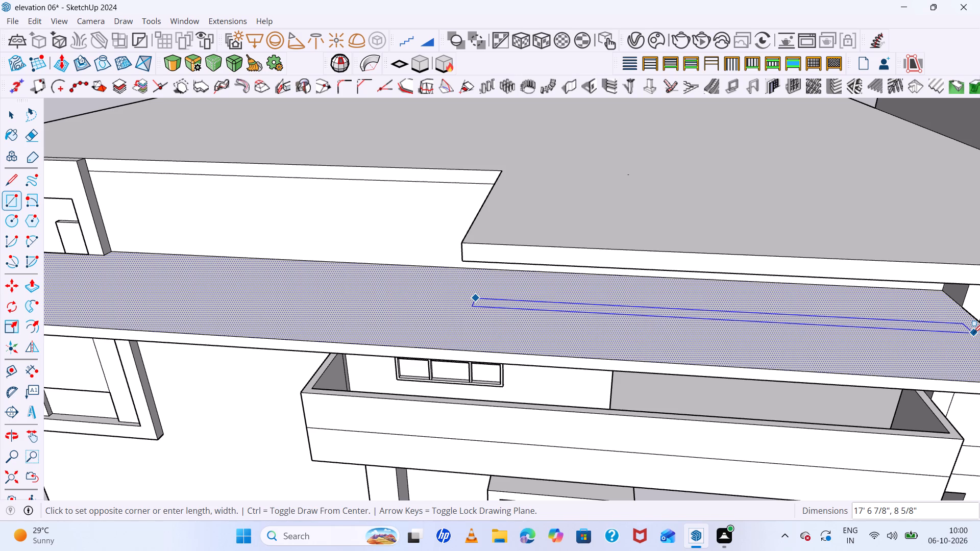
scroll(973, 334, "down", 5)
scroll(907, 317, "down", 4)
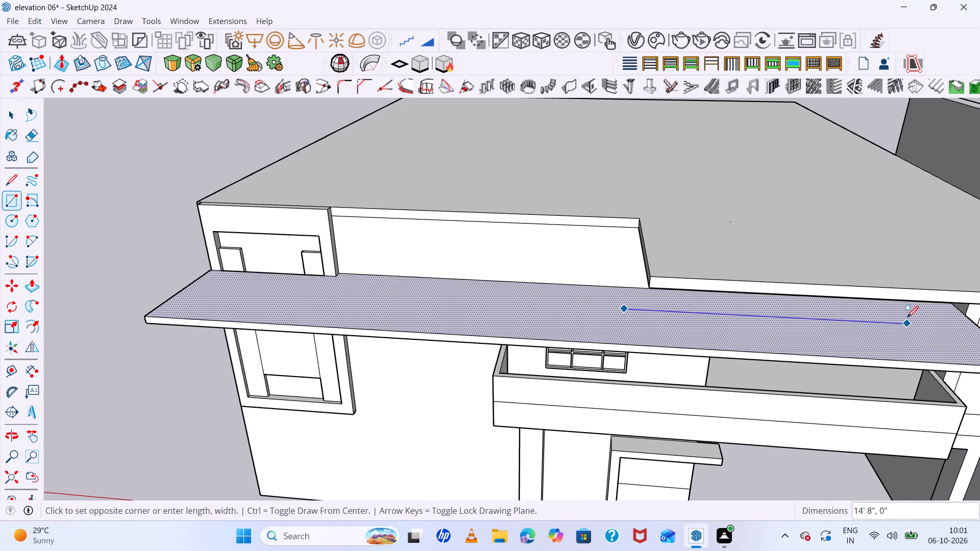
scroll(907, 317, "down", 2)
scroll(963, 324, "up", 11)
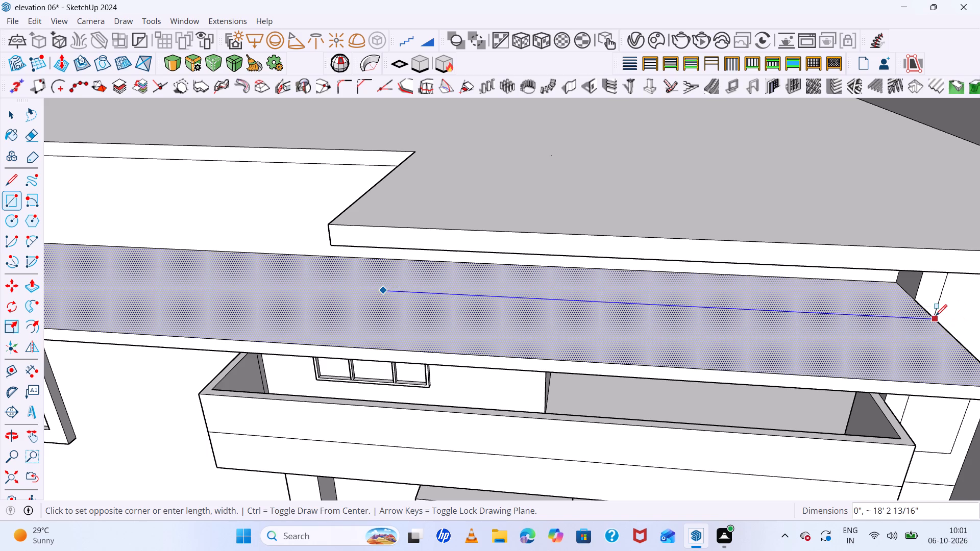
scroll(935, 314, "up", 5)
left_click(927, 313)
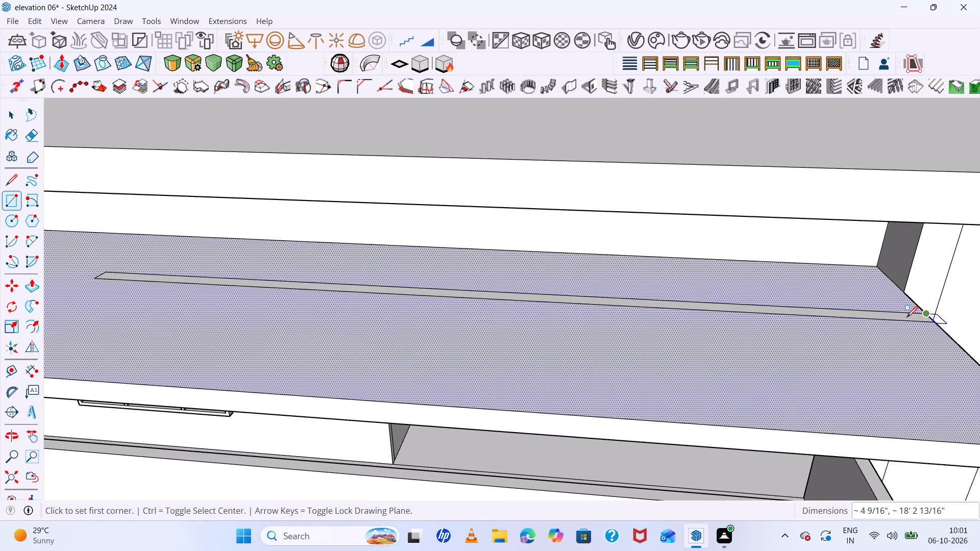
Push/Pull the narrow rectangle on the canopy slab up about 2' 1/2" to raise a thin wall beneath the roof slab.
key("space")
key("p")
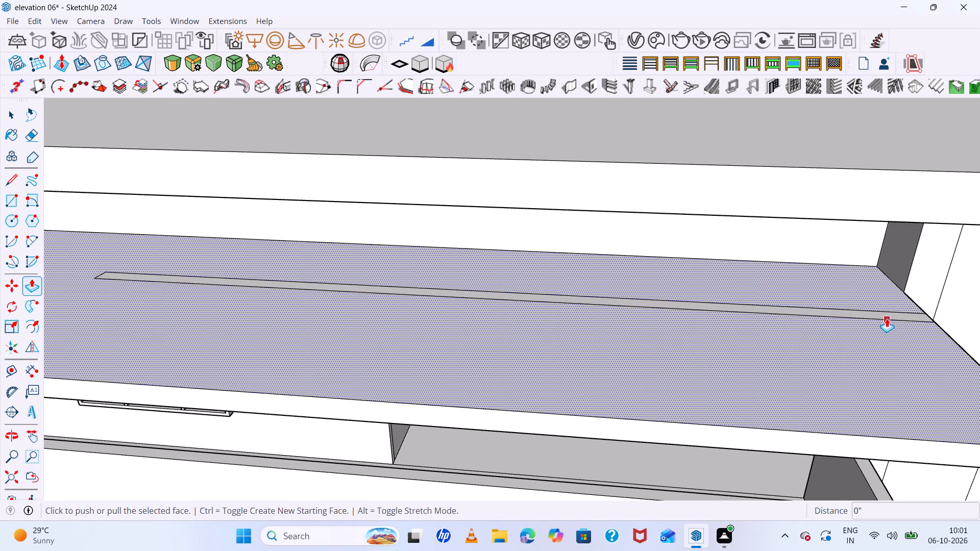
key("space")
double_click(884, 312)
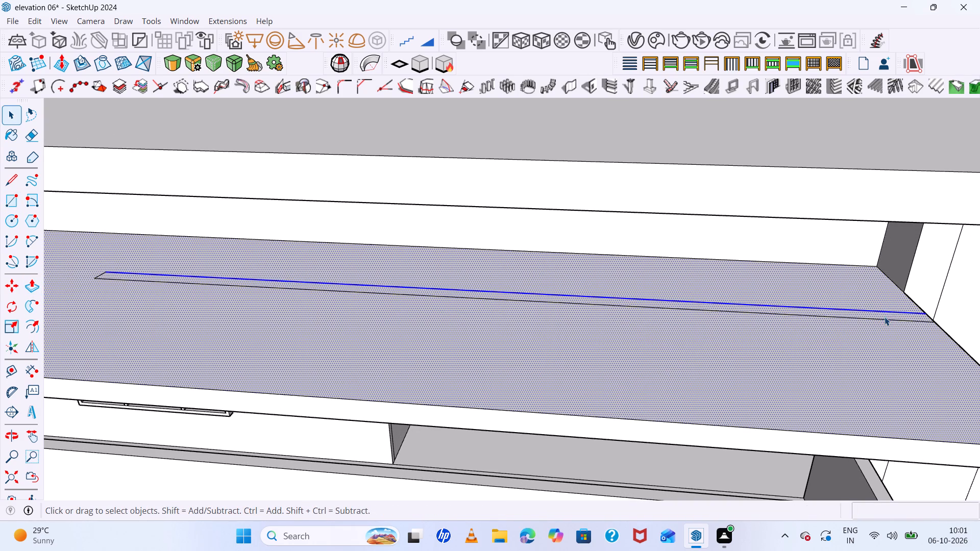
left_click(885, 317)
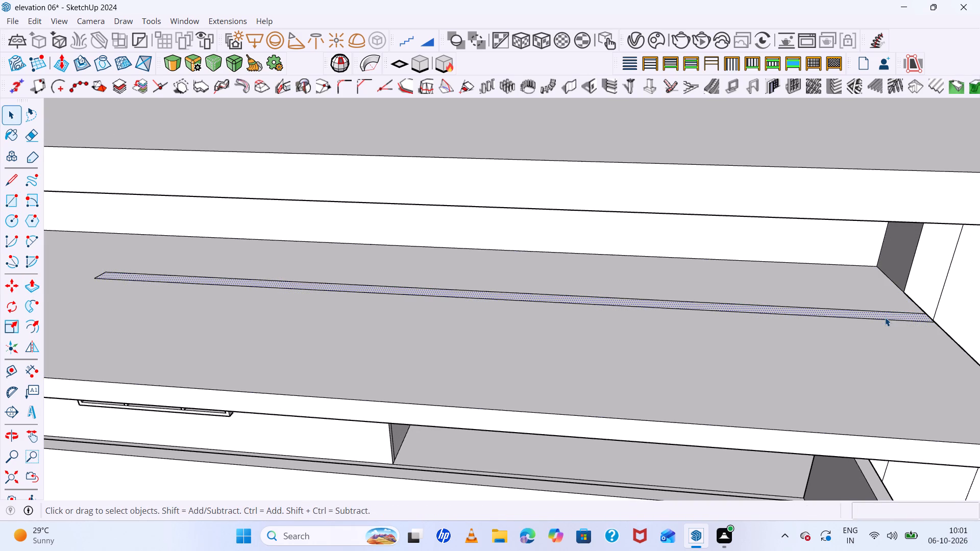
key("p")
left_click(885, 317)
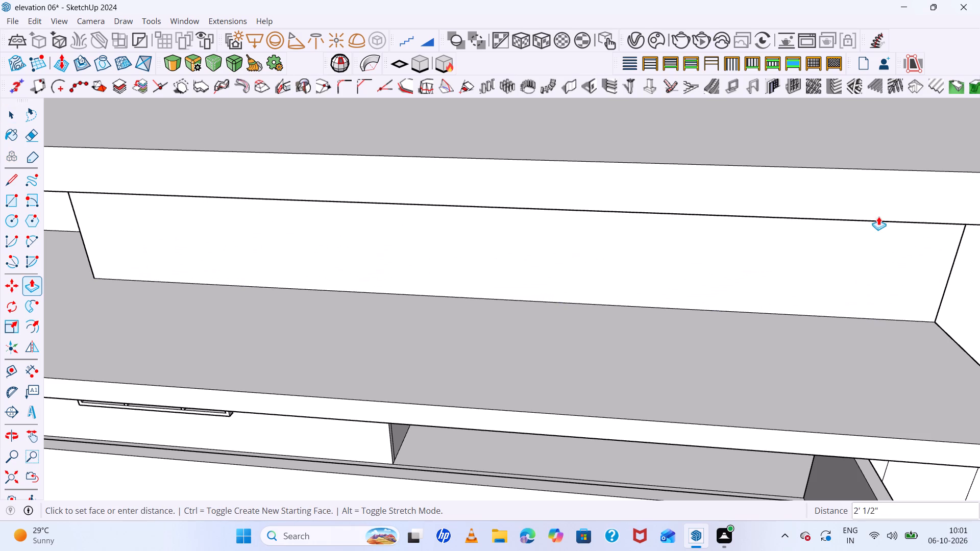
double_click(879, 216)
Extend the thin wall's top face a further 1' 7 15/16" or so, up to the underside of the roof slab.
middle_click_drag(820, 279, 804, 180)
scroll(803, 177, "up", 1)
scroll(787, 181, "down", 6)
middle_click_drag(792, 196, 979, 242)
scroll(590, 208, "down", 6)
middle_click_drag(636, 237, 740, 236)
scroll(572, 152, "up", 6)
middle_click_drag(514, 208, 575, 246)
scroll(573, 252, "up", 4)
left_click(575, 283)
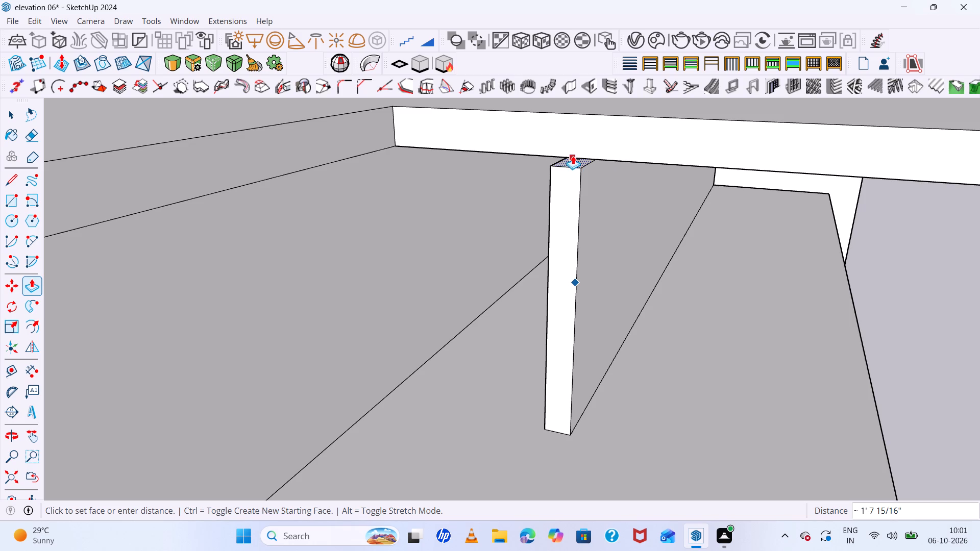
double_click(573, 156)
Push the thin wall's protruding end face in about 7 7/8", flush with the roof slab's side edge.
middle_click_drag(597, 182, 644, 163)
middle_click_drag(619, 155, 636, 269)
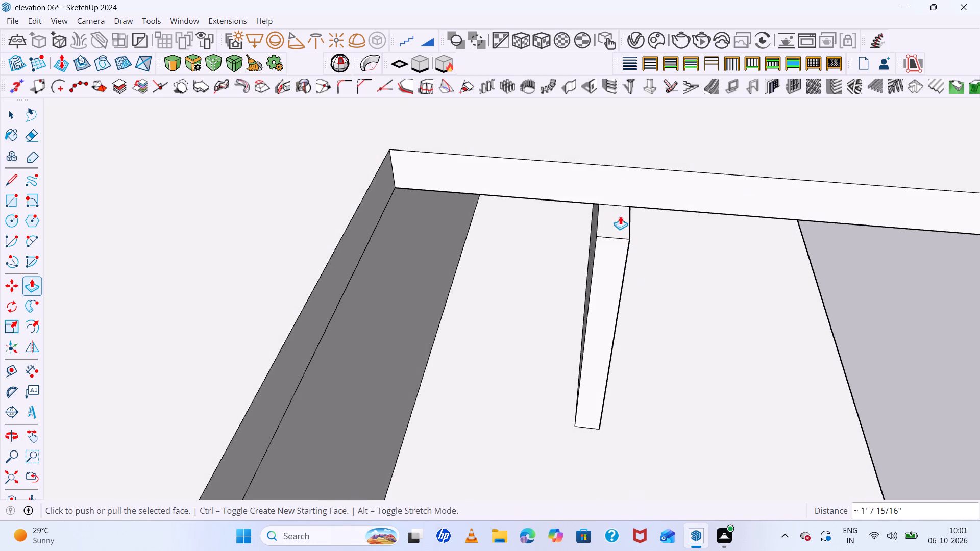
scroll(620, 216, "up", 4)
key("space")
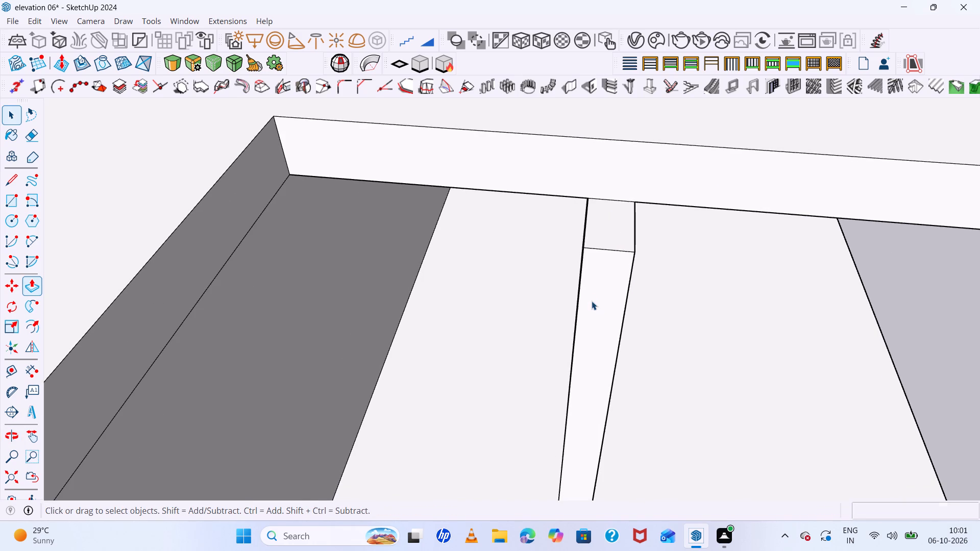
left_click(595, 313)
key("p")
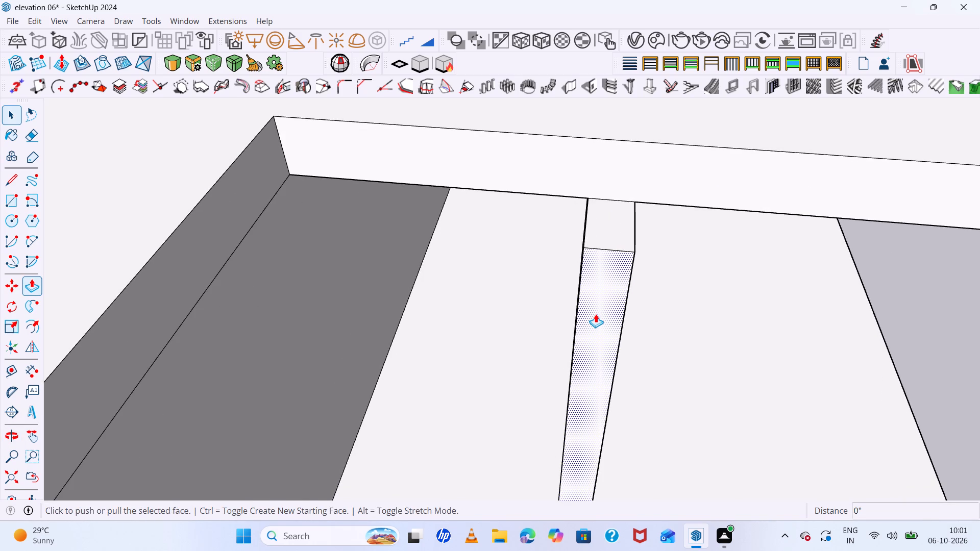
left_click(596, 314)
left_click(610, 201)
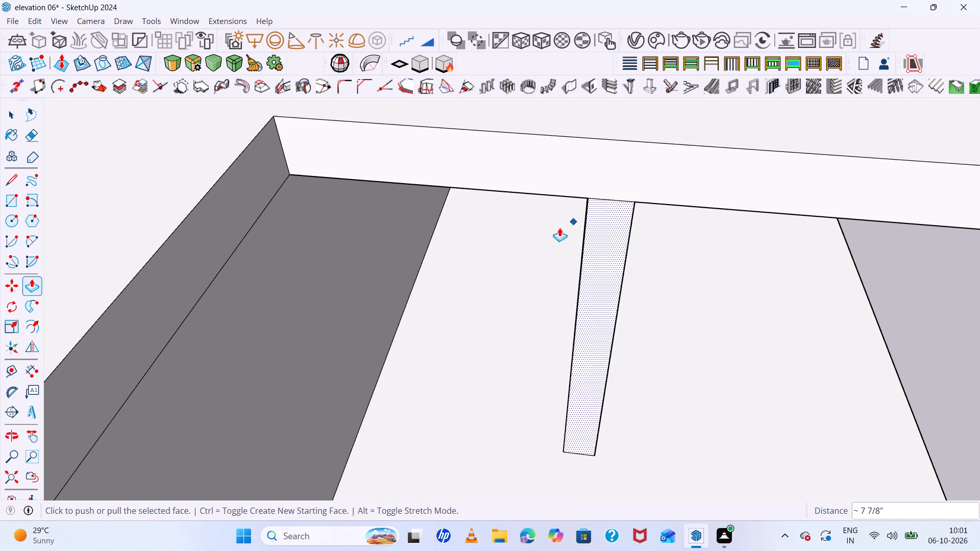
Examine the new thin wall between canopy and roof slab from the front, from the side and from below.
scroll(557, 230, "down", 14)
middle_click_drag(661, 294, 355, 159)
scroll(730, 198, "down", 7)
scroll(770, 201, "up", 1)
middle_click_drag(770, 201, 664, 175)
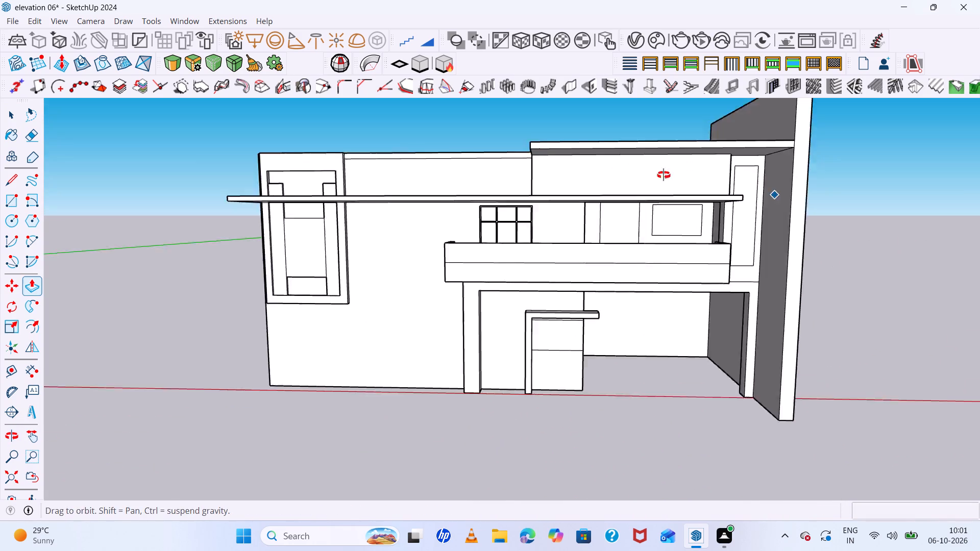
middle_click_drag(664, 175, 621, 169)
scroll(729, 180, "up", 7)
middle_click_drag(726, 199, 645, 250)
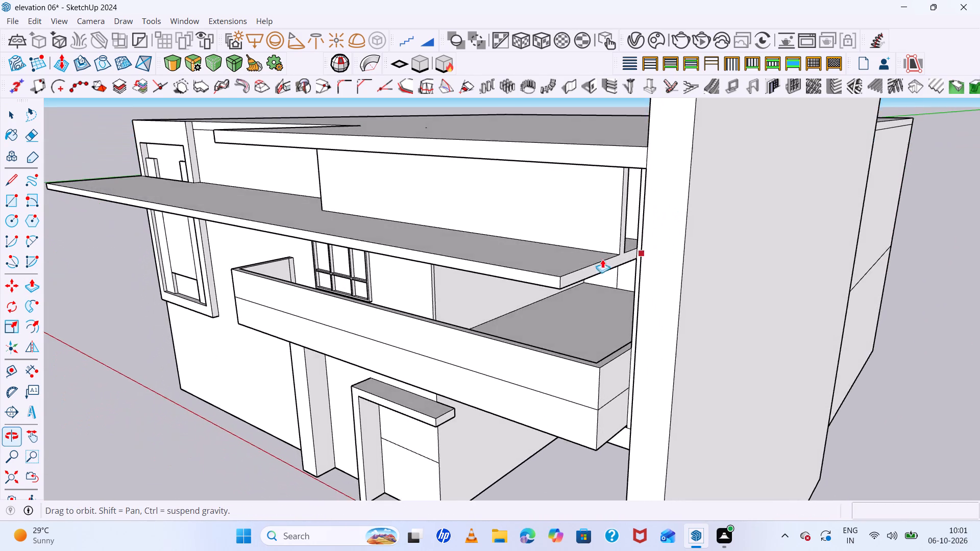
scroll(596, 250, "down", 6)
middle_click_drag(605, 267, 640, 176)
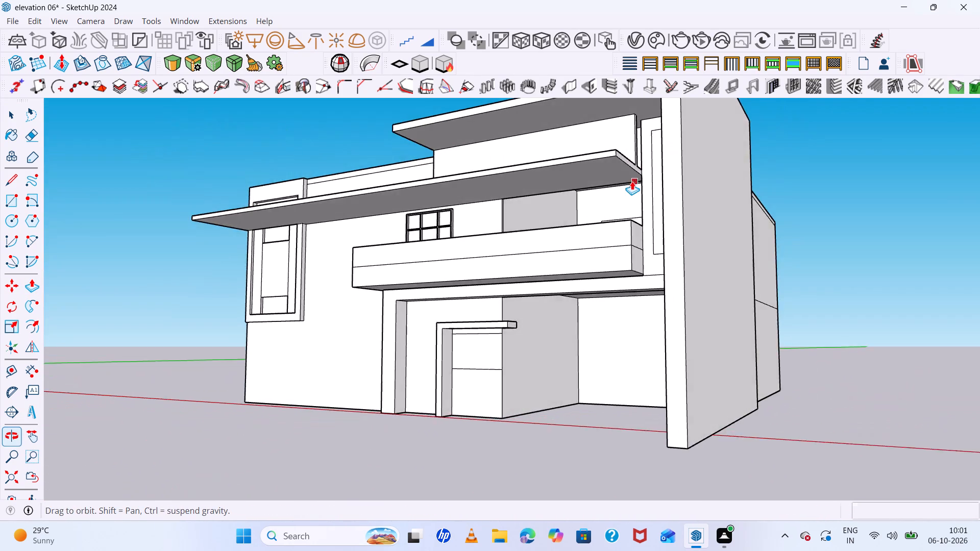
scroll(631, 184, "down", 6)
middle_click_drag(717, 257, 884, 311)
scroll(728, 187, "up", 7)
middle_click_drag(851, 261, 901, 245)
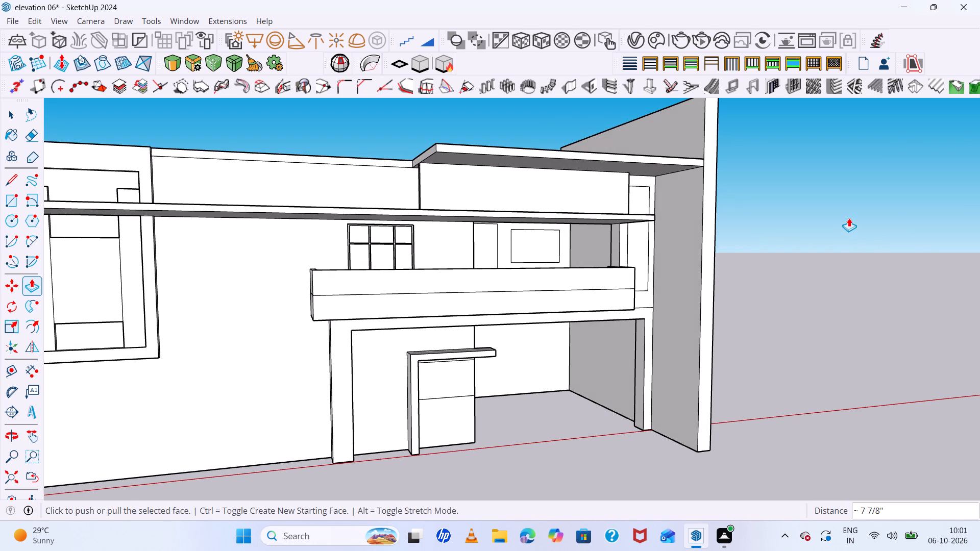
scroll(812, 275, "down", 4)
middle_click_drag(816, 346, 804, 345)
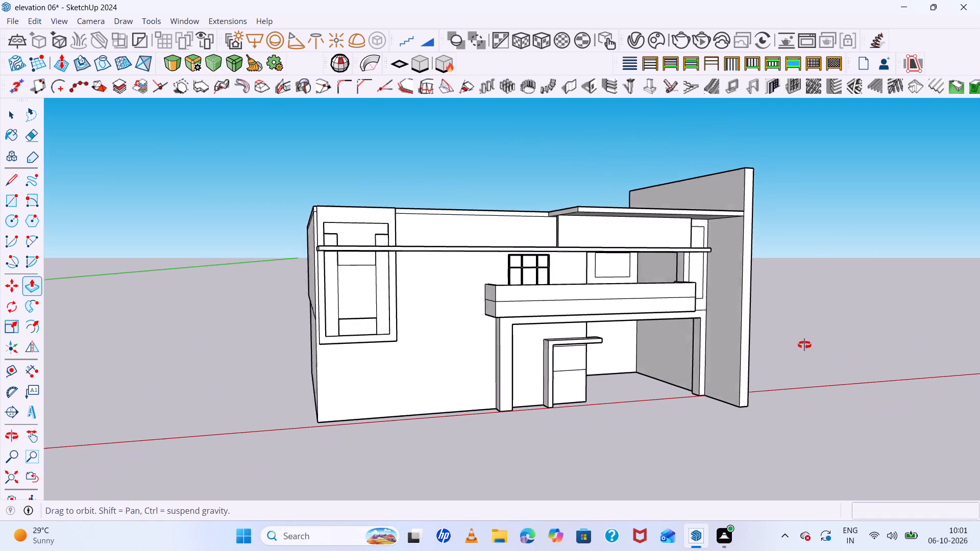
middle_click_drag(804, 345, 794, 345)
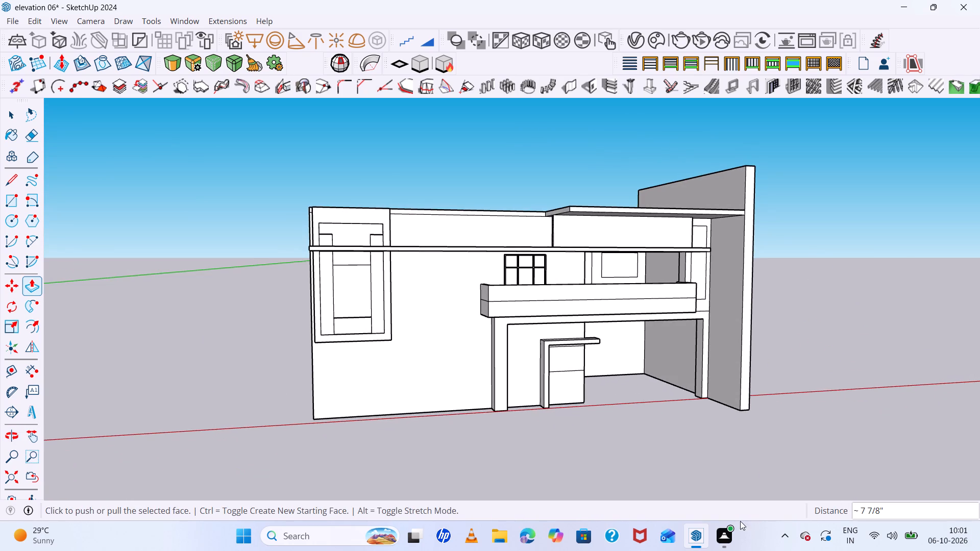
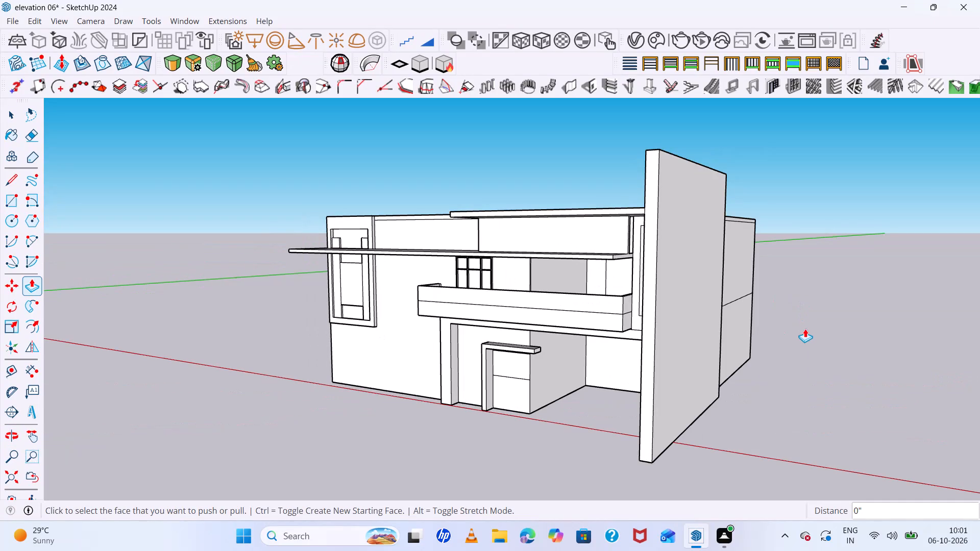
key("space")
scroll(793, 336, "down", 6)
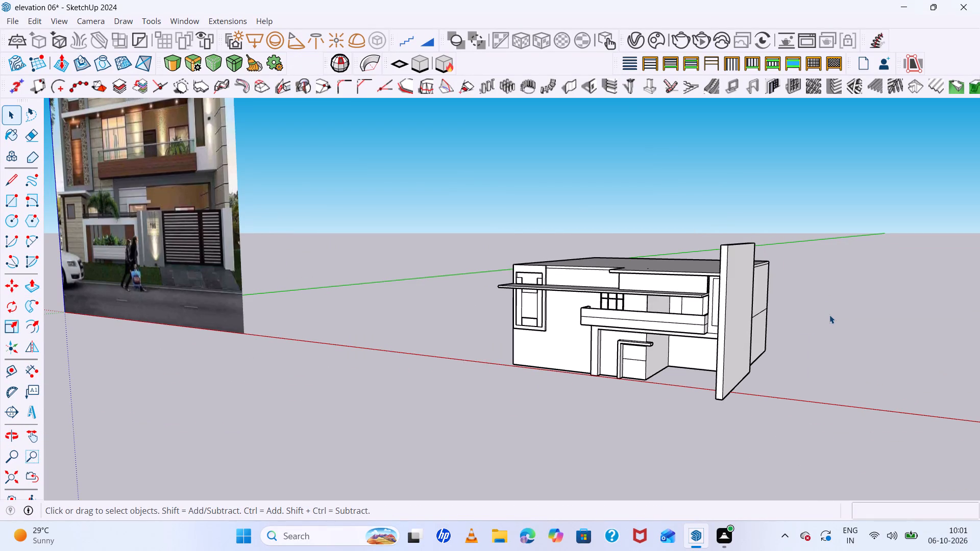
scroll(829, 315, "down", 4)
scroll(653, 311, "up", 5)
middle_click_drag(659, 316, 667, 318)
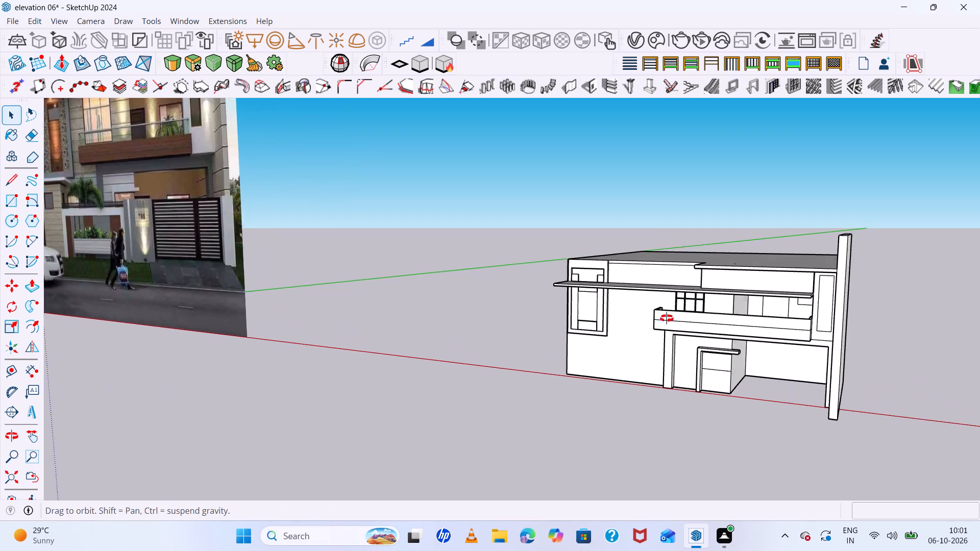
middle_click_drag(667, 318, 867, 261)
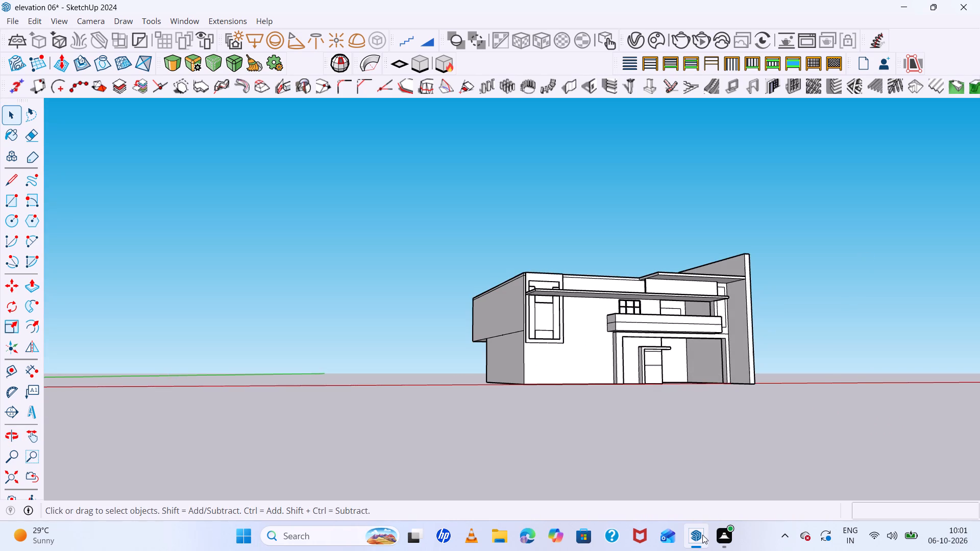
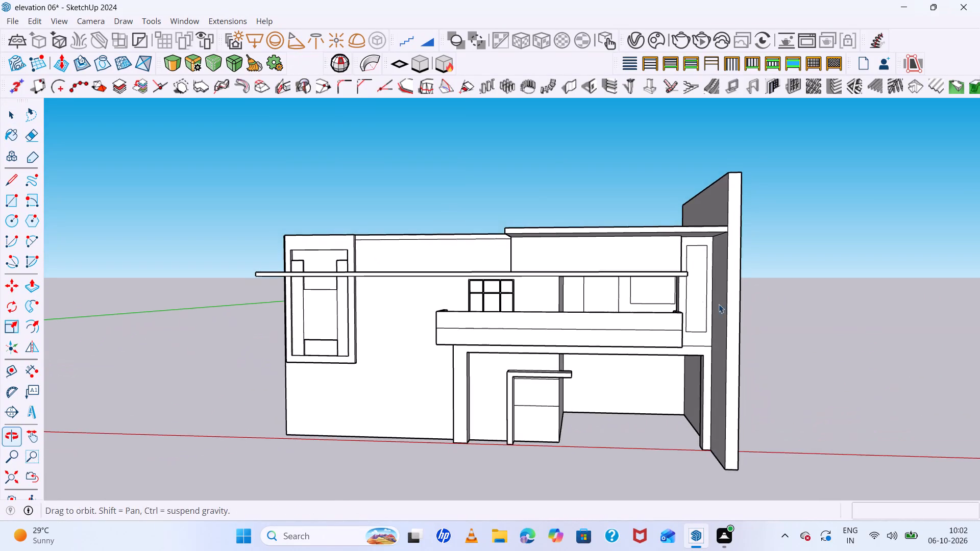
Examine the canopy slab, the thin wall above it and the recessed window surround from several sides.
scroll(587, 277, "up", 5)
middle_click_drag(599, 281, 882, 337)
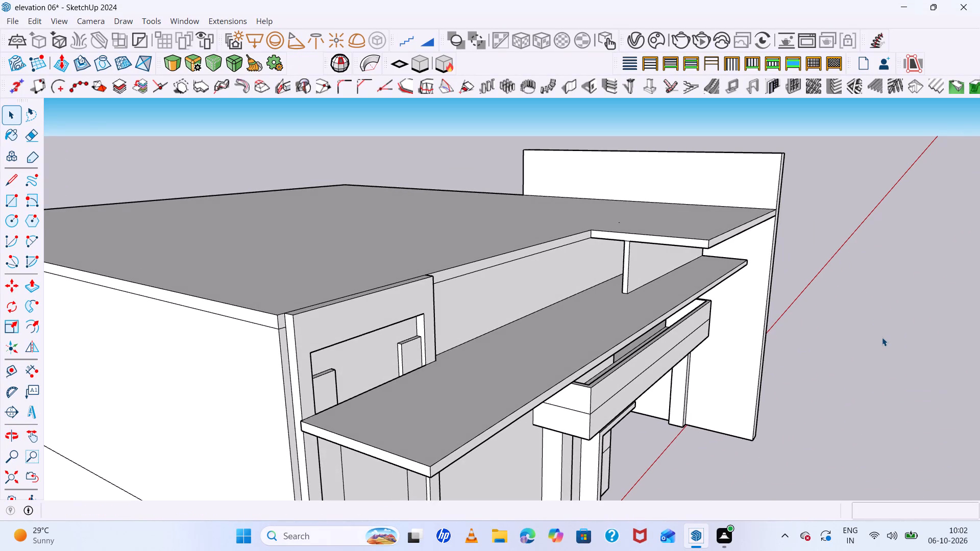
scroll(882, 337, "down", 4)
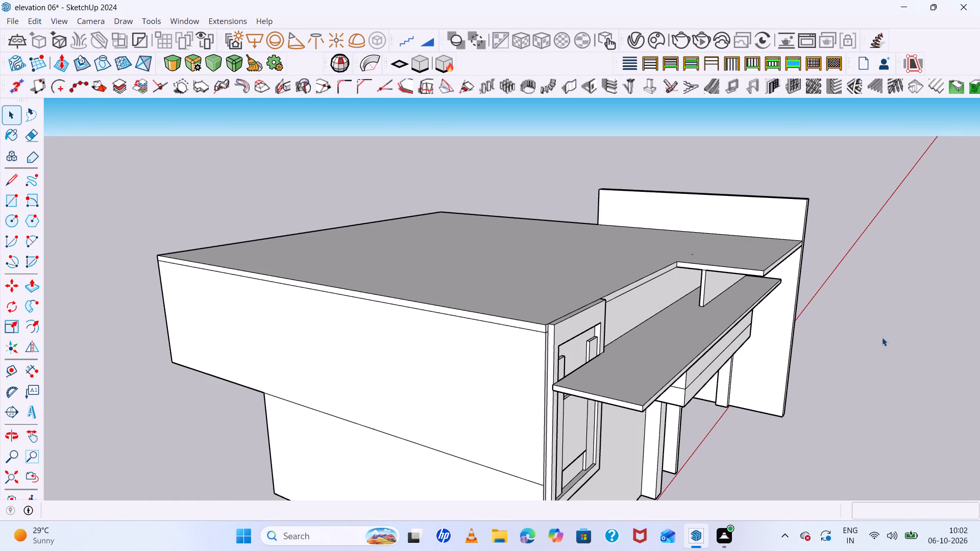
scroll(882, 337, "up", 5)
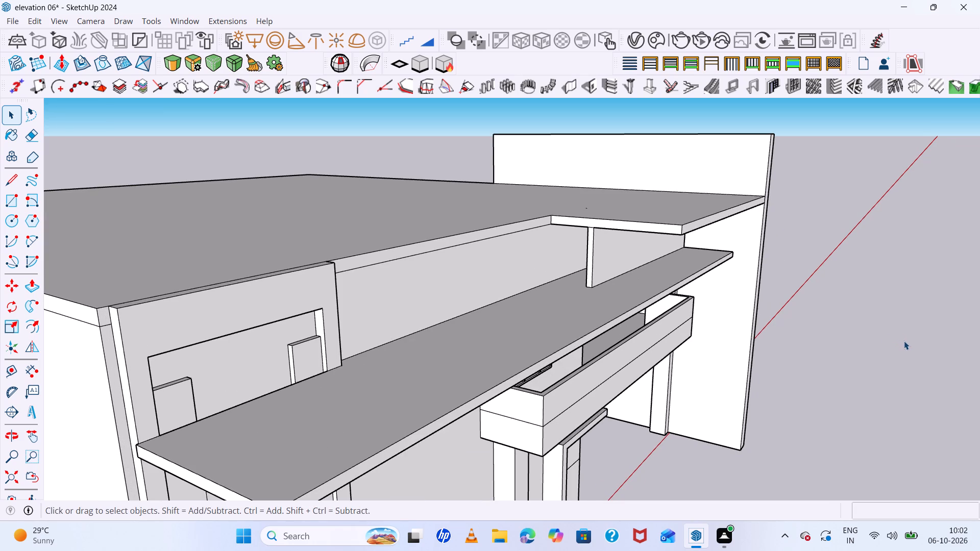
scroll(923, 362, "up", 1)
scroll(865, 366, "down", 2)
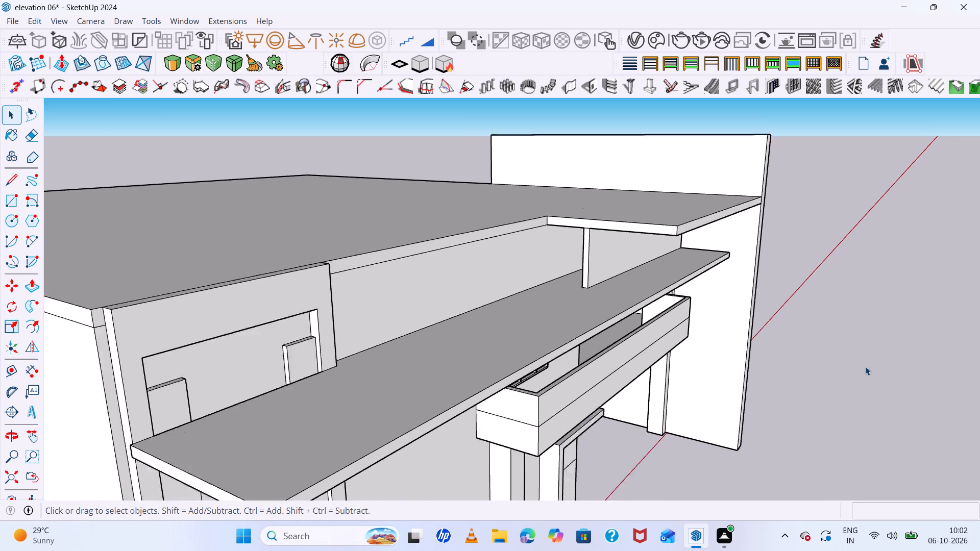
scroll(865, 366, "down", 4)
middle_click_drag(932, 353, 978, 363)
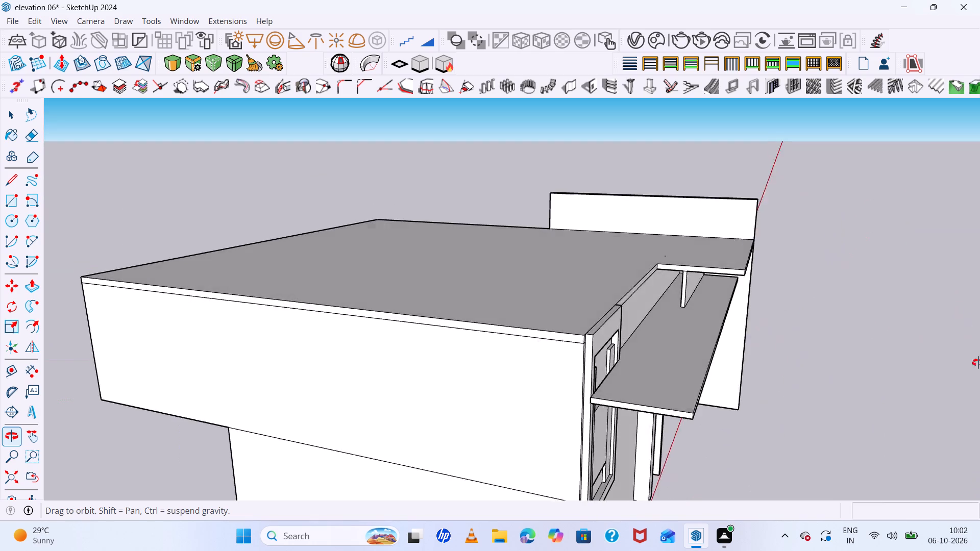
middle_click_drag(978, 363, 779, 338)
scroll(739, 287, "down", 1)
scroll(689, 309, "up", 13)
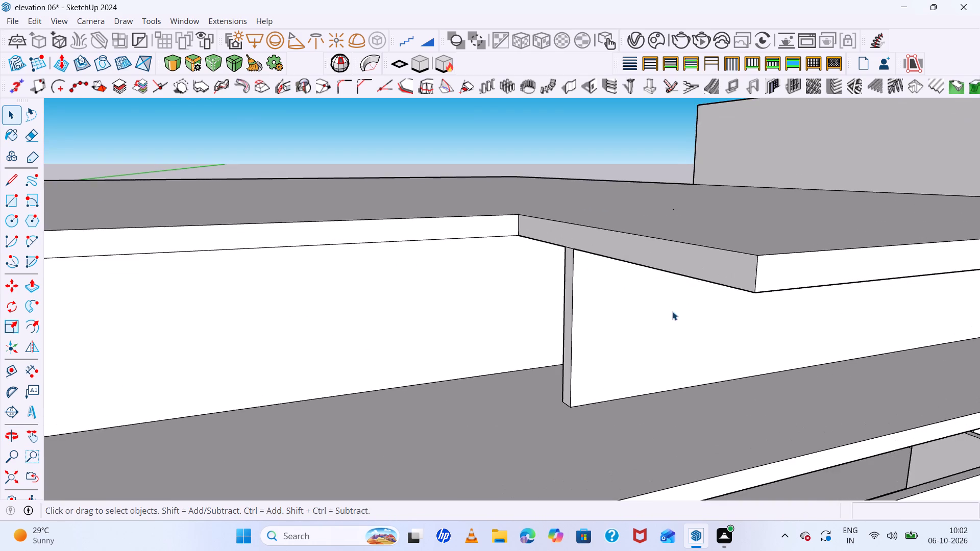
middle_click_drag(707, 308, 699, 281)
scroll(699, 281, "up", 1)
scroll(699, 281, "down", 8)
scroll(737, 305, "down", 7)
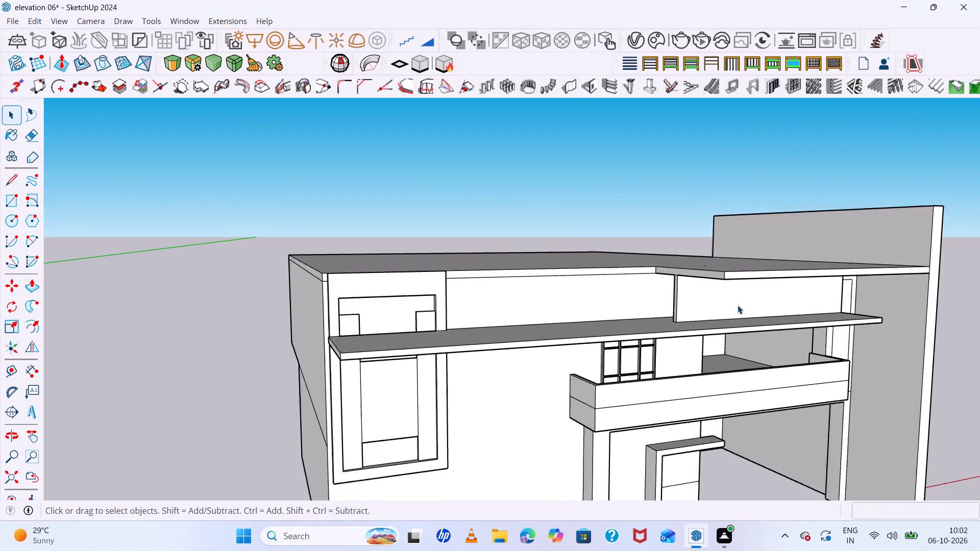
middle_click_drag(914, 373, 871, 325)
scroll(434, 325, "up", 8)
middle_click_drag(496, 360, 807, 405)
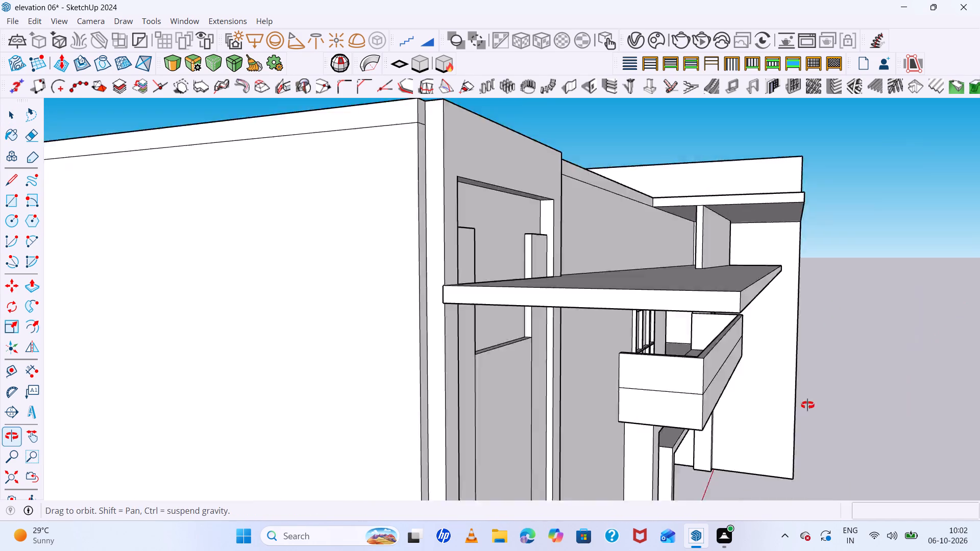
middle_click_drag(807, 405, 728, 440)
scroll(544, 298, "up", 6)
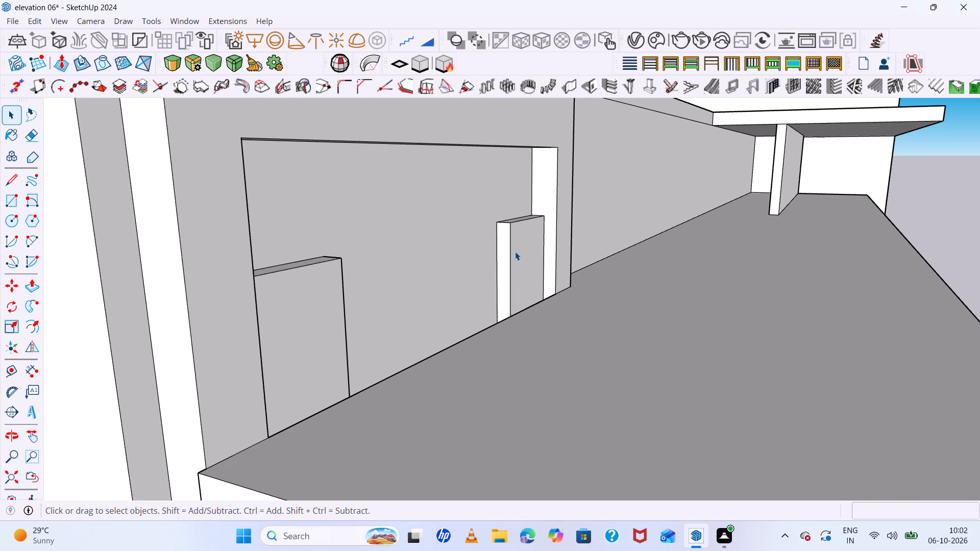
double_click(516, 250)
triple_click(517, 250)
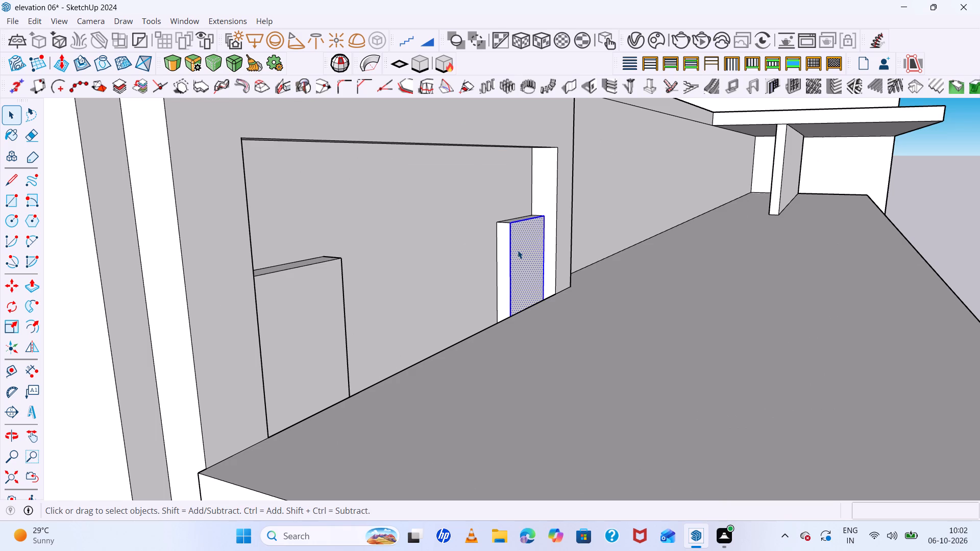
triple_click(519, 250)
scroll(522, 256, "down", 8)
scroll(834, 384, "down", 4)
left_click(852, 390)
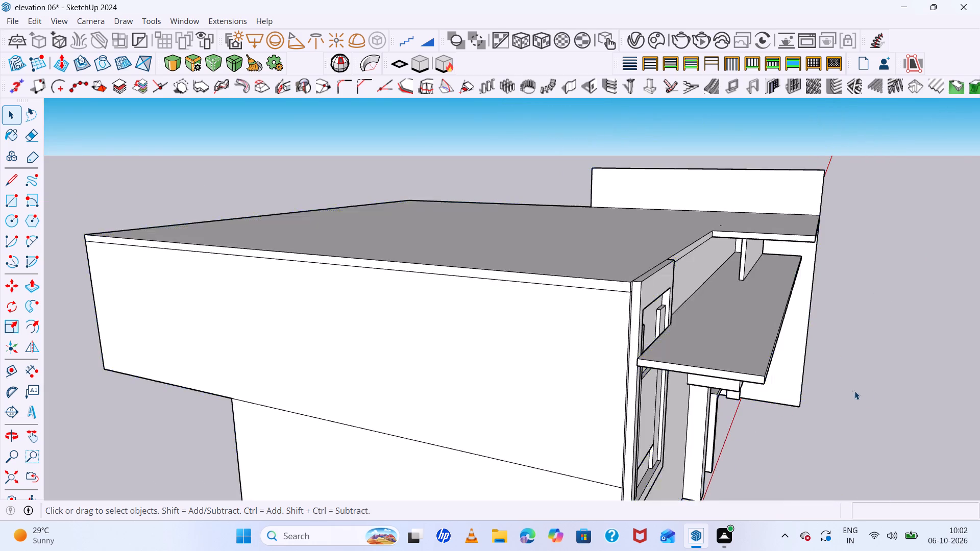
middle_click_drag(897, 412, 544, 325)
scroll(591, 369, "down", 10)
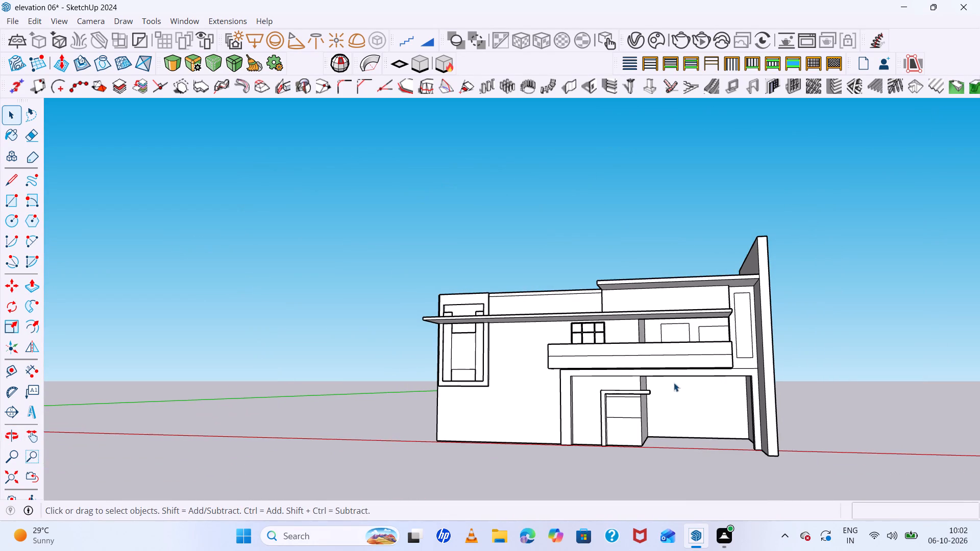
middle_click_drag(644, 334, 979, 482)
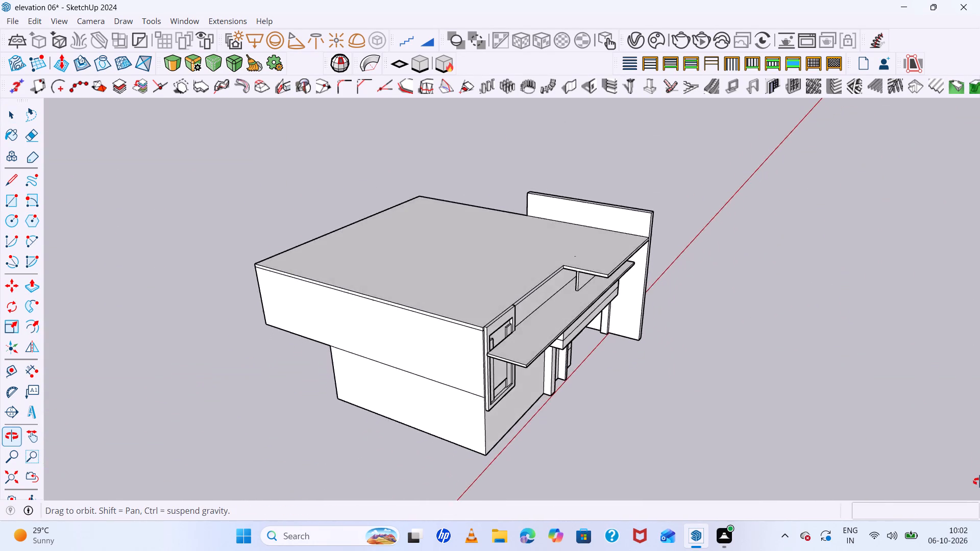
middle_click_drag(979, 482, 979, 520)
middle_click_drag(979, 542, 59, 380)
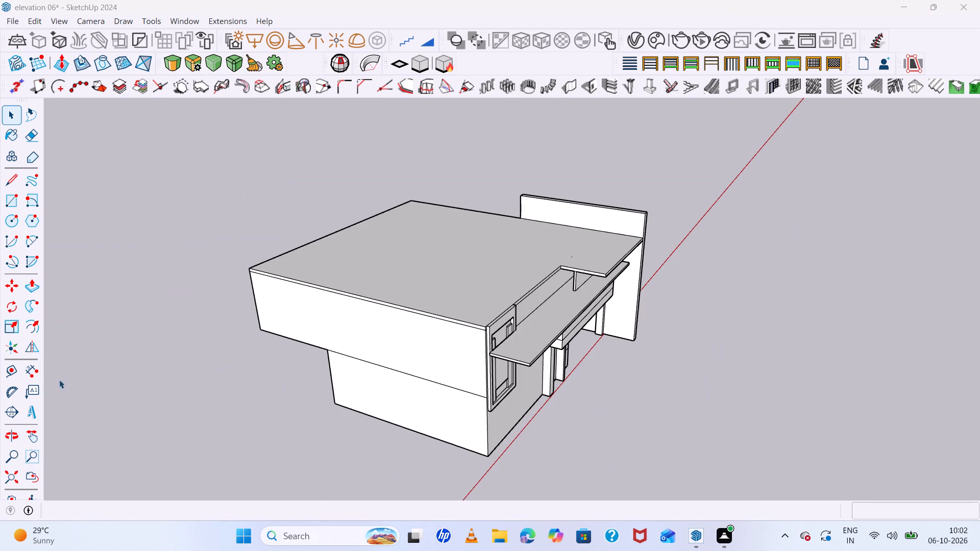
middle_click_drag(59, 380, 22, 386)
Inspect the far end of the thin wall, where the canopy and roof slabs meet the tall side wall.
middle_click_drag(719, 317, 342, 306)
scroll(607, 327, "up", 13)
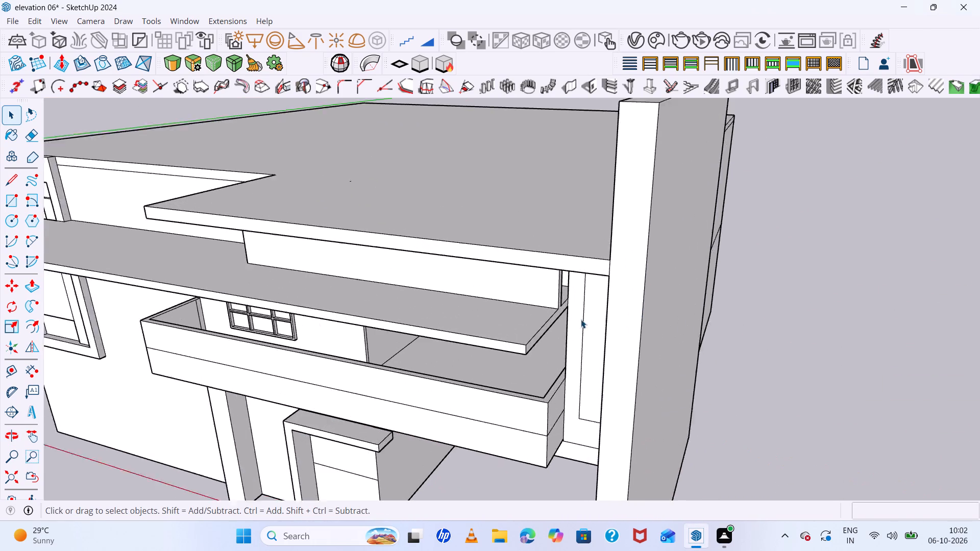
scroll(581, 319, "up", 2)
middle_click_drag(619, 364, 769, 364)
scroll(769, 364, "down", 7)
middle_click_drag(777, 375, 774, 362)
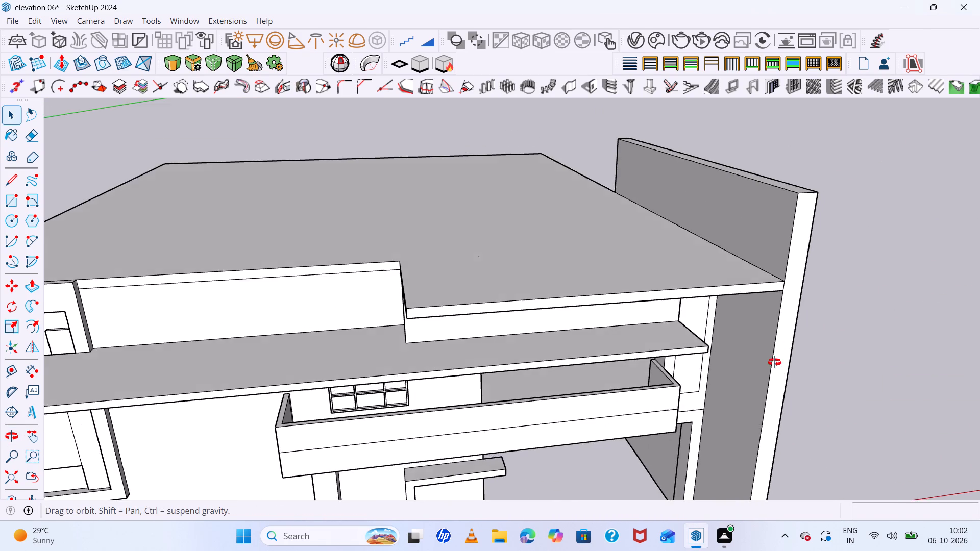
middle_click_drag(774, 362, 647, 269)
scroll(647, 269, "up", 5)
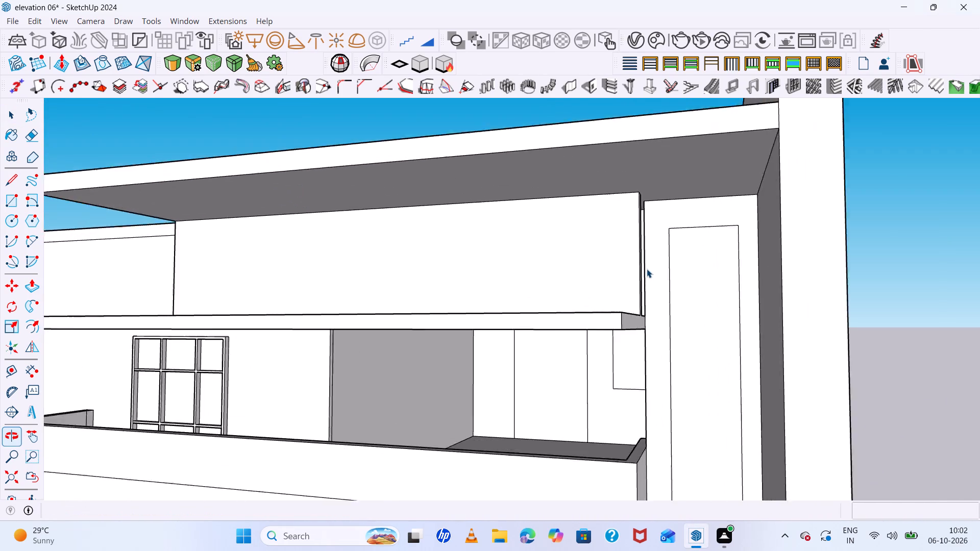
scroll(647, 269, "up", 3)
middle_click_drag(680, 266, 651, 275)
scroll(612, 316, "up", 8)
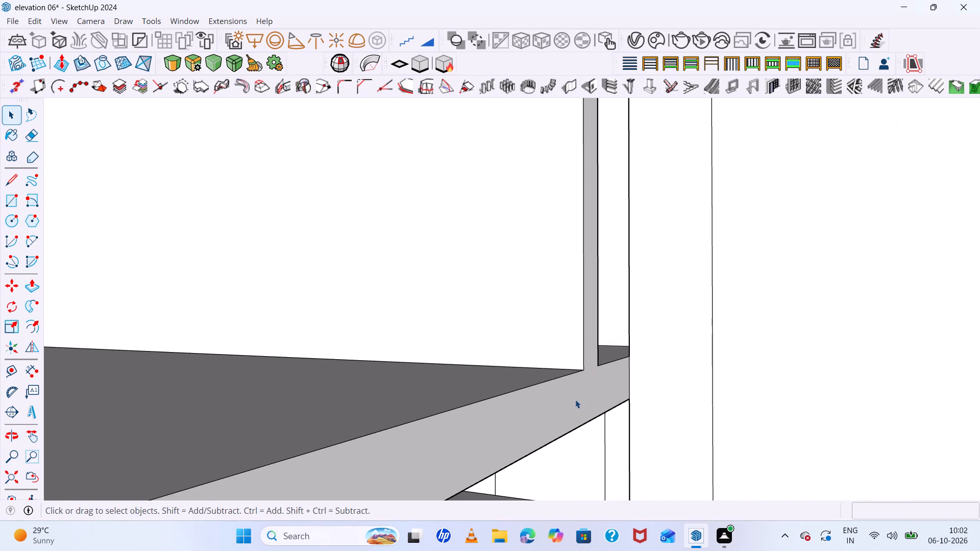
double_click(575, 399)
scroll(645, 406, "down", 8)
scroll(684, 390, "down", 8)
left_click(876, 375)
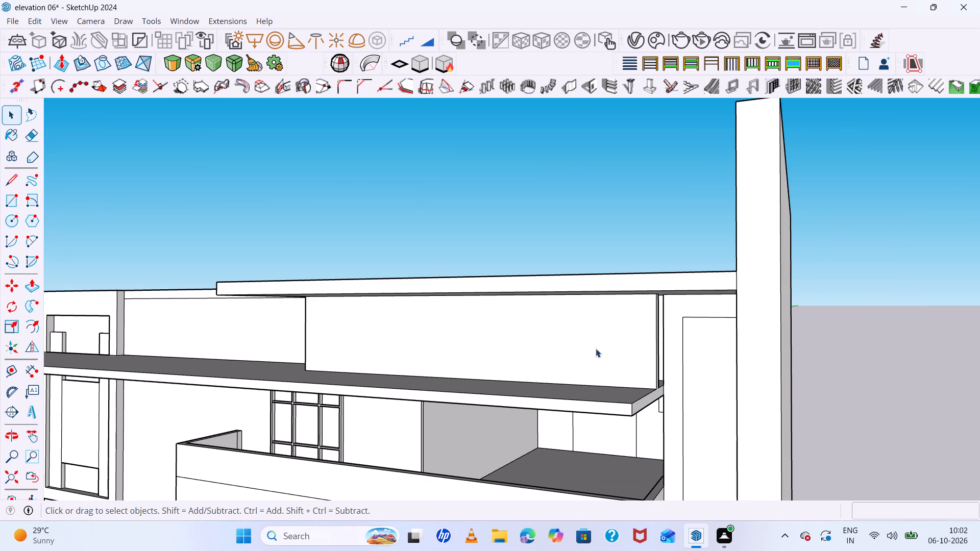
middle_click_drag(786, 367, 791, 367)
left_click(954, 394)
middle_click_drag(582, 249, 875, 376)
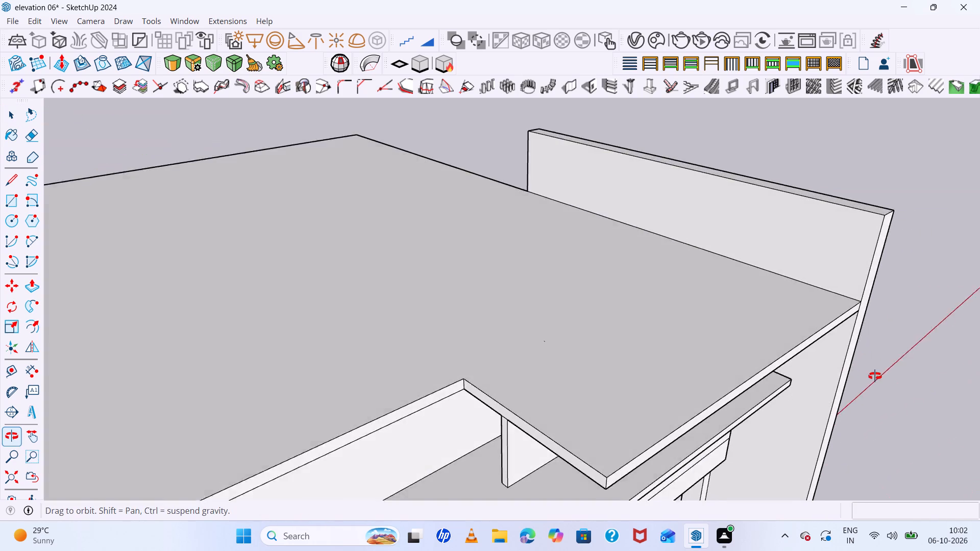
middle_click_drag(875, 376, 819, 288)
scroll(815, 258, "up", 8)
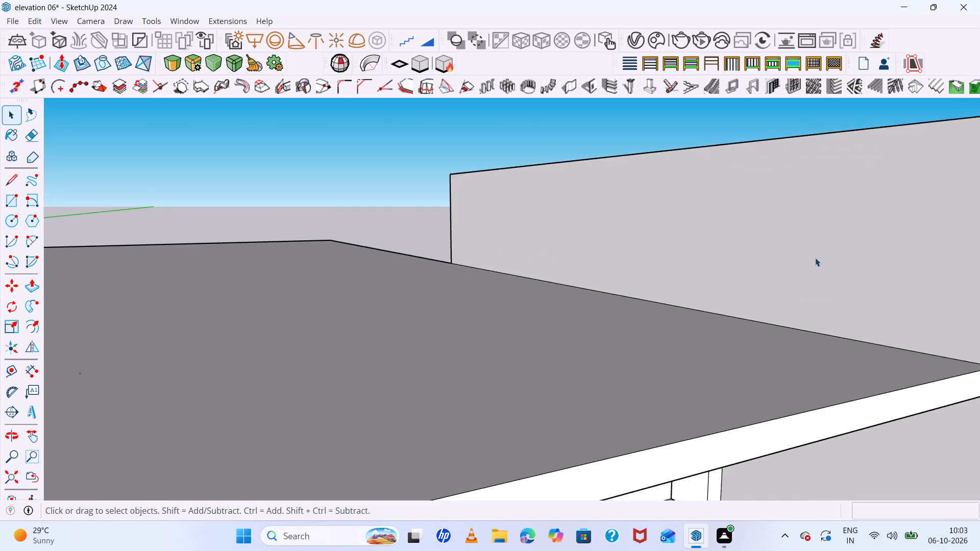
scroll(815, 258, "down", 8)
middle_click_drag(906, 402, 787, 285)
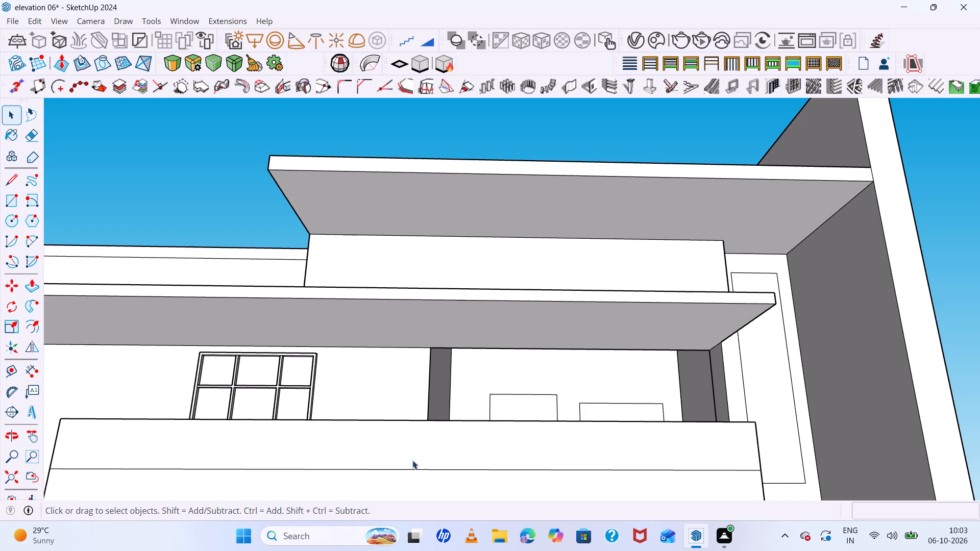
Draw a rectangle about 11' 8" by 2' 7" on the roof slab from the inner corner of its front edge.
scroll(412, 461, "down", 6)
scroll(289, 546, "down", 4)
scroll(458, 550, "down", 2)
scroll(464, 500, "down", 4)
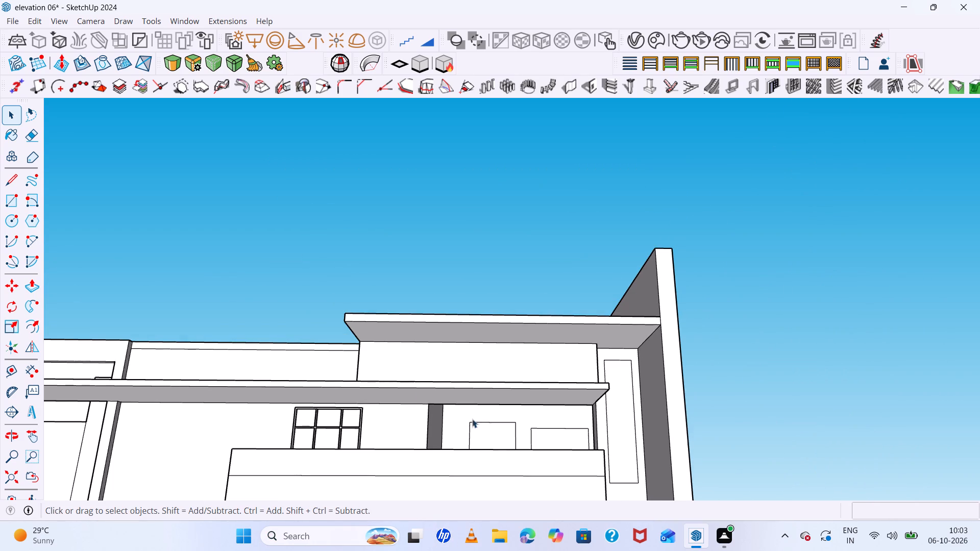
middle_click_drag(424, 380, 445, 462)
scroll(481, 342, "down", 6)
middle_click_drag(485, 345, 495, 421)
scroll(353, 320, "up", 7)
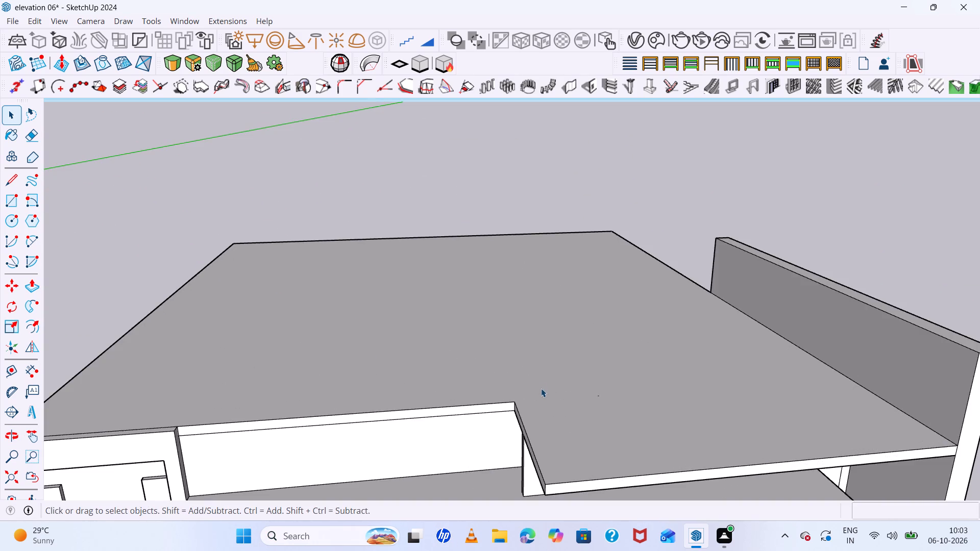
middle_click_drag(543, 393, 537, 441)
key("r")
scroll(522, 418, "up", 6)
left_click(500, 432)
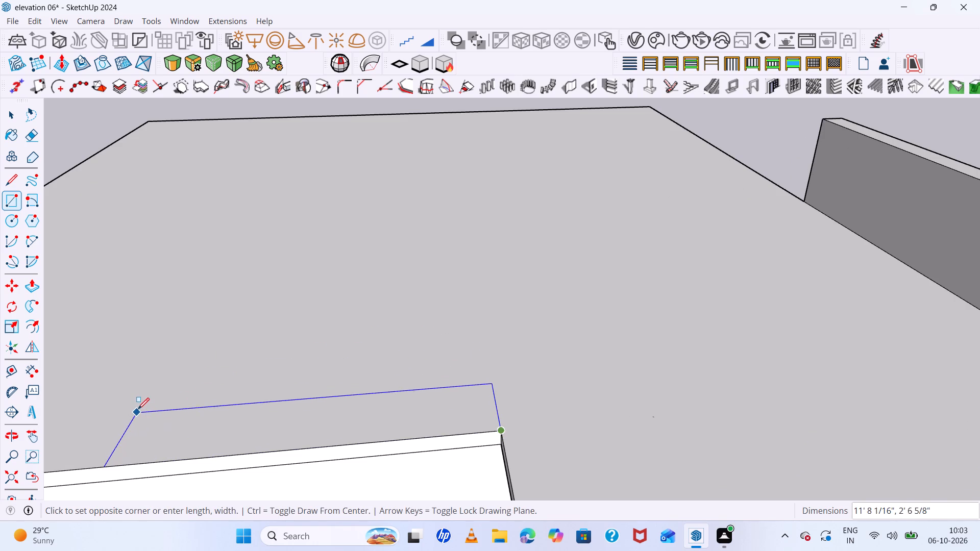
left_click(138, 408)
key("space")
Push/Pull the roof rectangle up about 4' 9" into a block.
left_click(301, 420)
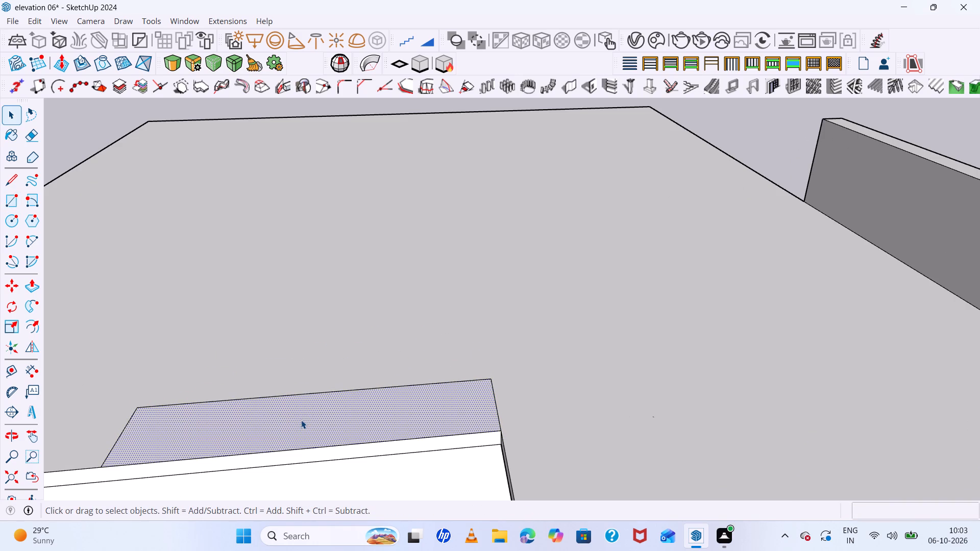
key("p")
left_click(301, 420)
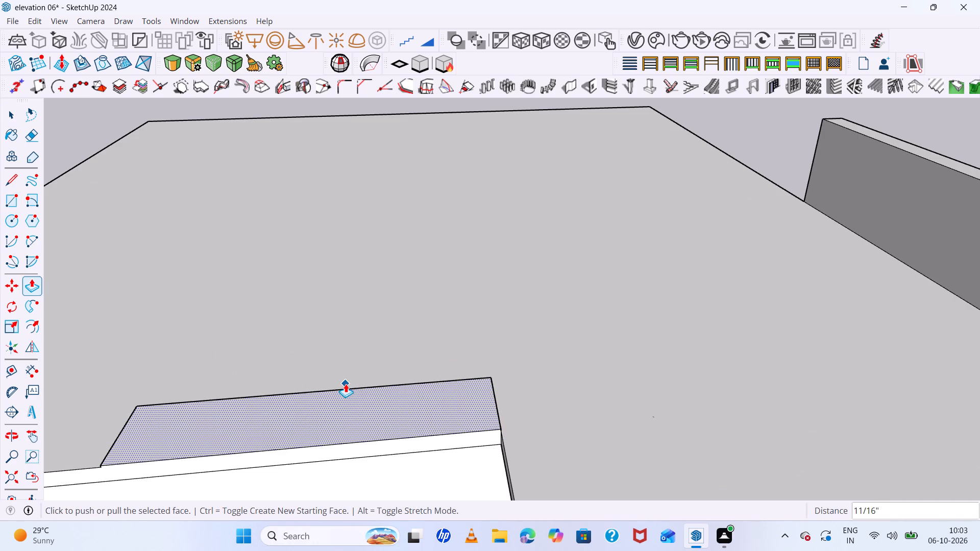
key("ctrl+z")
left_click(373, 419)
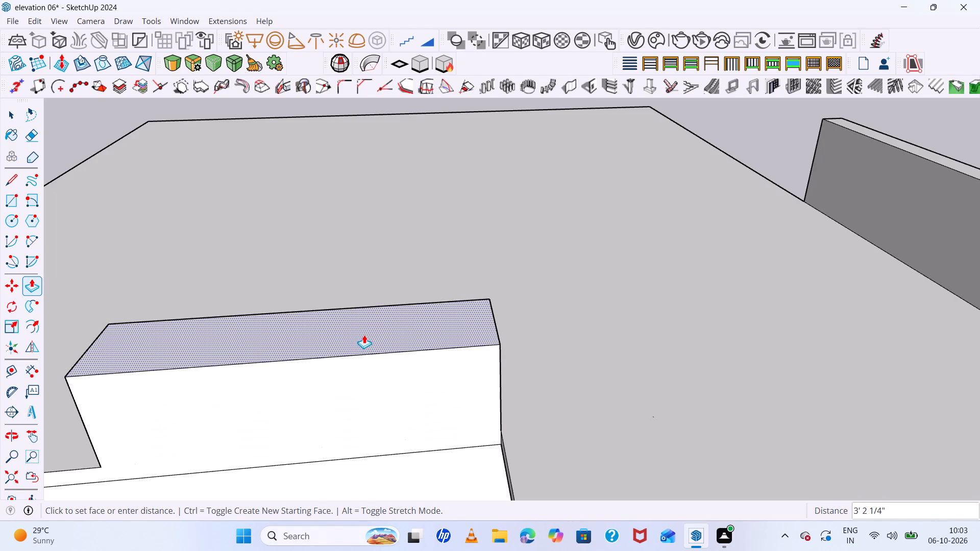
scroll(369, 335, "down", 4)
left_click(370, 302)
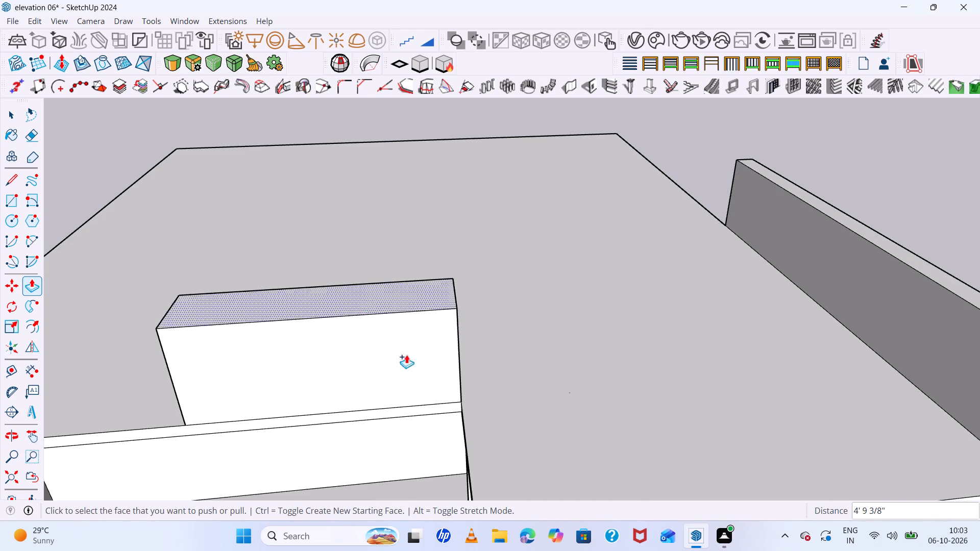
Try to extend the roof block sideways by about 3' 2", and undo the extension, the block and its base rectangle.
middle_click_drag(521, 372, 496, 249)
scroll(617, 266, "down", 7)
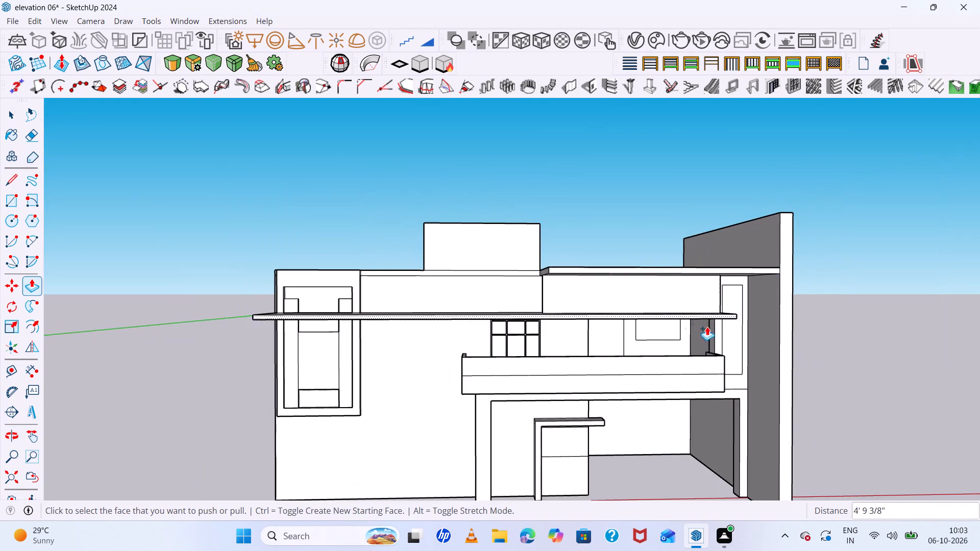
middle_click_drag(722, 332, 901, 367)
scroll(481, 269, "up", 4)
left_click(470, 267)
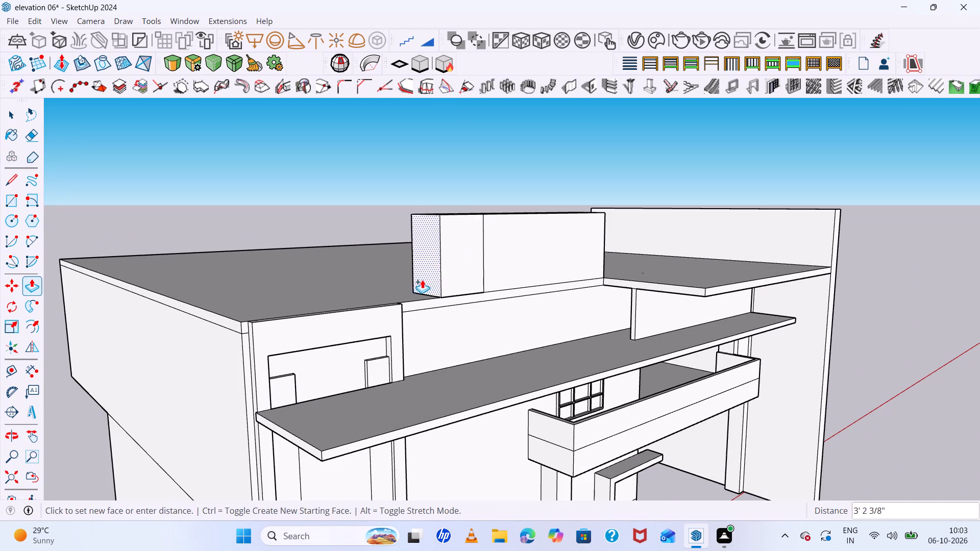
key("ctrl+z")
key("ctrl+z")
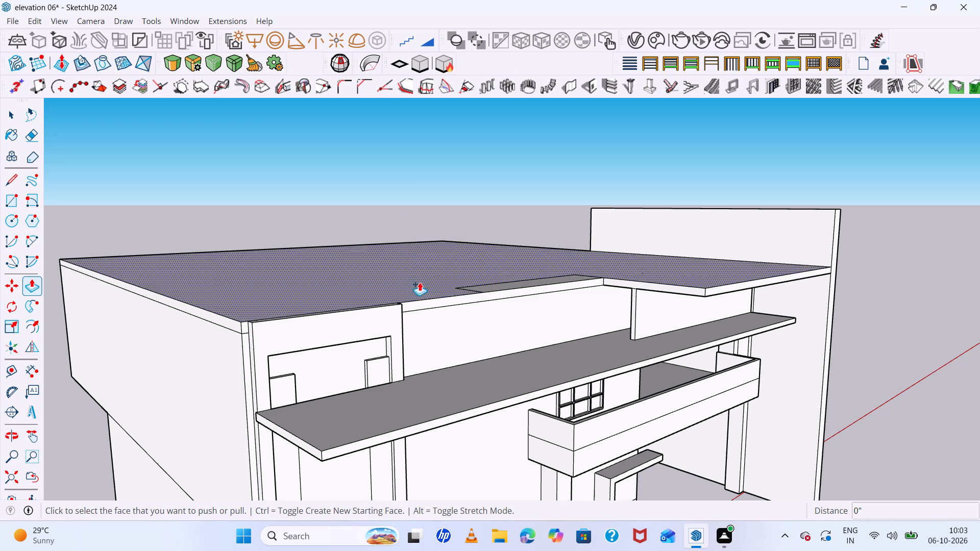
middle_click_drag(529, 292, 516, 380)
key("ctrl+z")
Draw a rectangle about 18' by 2' 5" on the roof slab, along the full length of its recessed front edge.
middle_click_drag(530, 347, 394, 374)
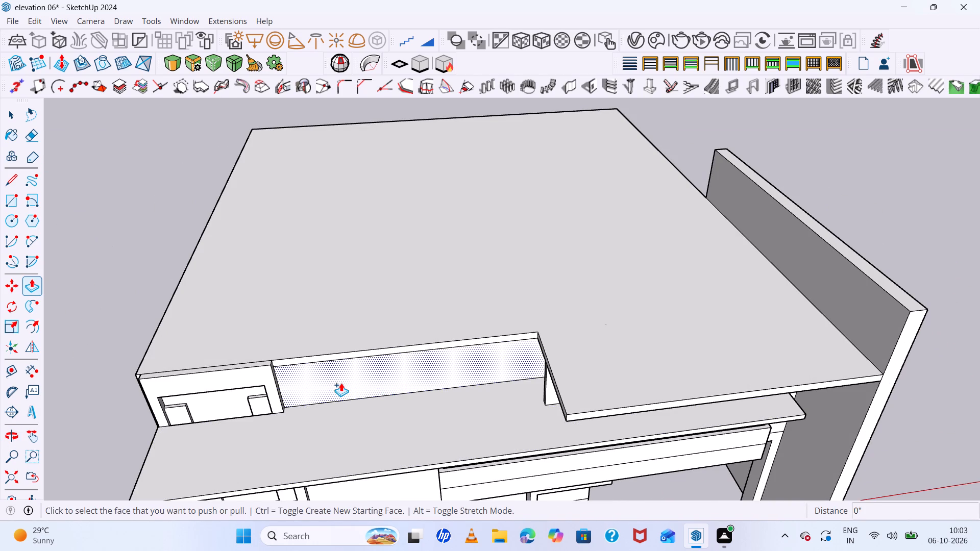
key("r")
scroll(243, 346, "up", 6)
left_click(292, 369)
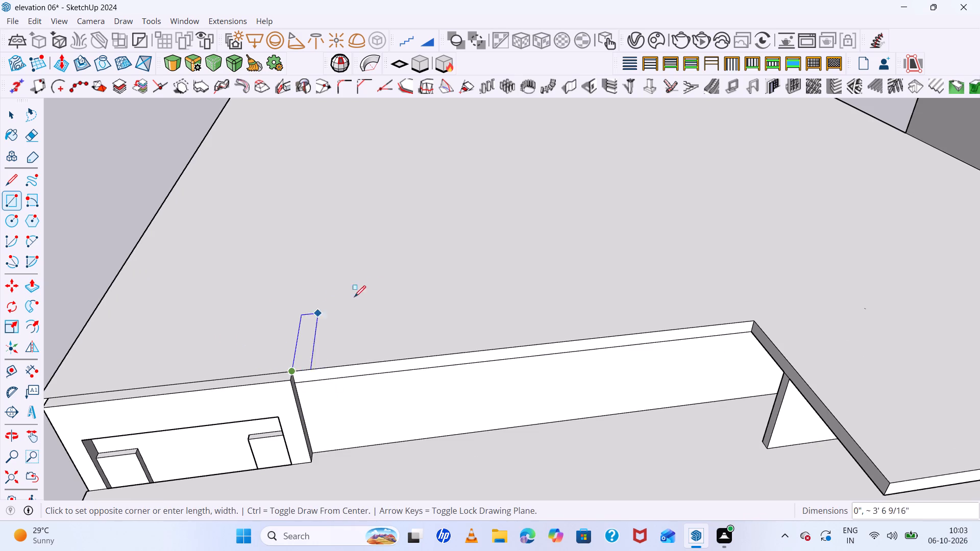
left_click(755, 320)
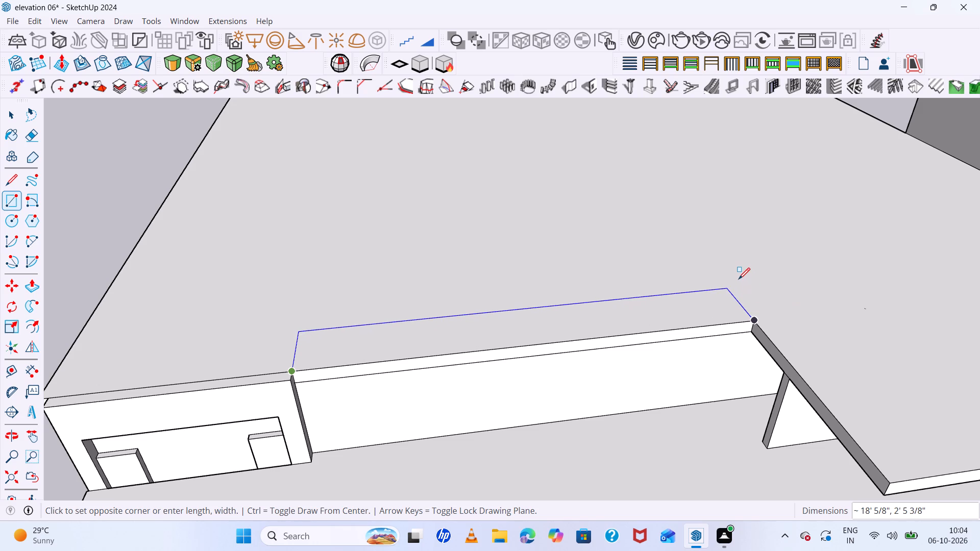
left_click(739, 279)
key("space")
Push/Pull the roof rectangle up into a parapet block flush with the recessed front wall.
left_click(668, 312)
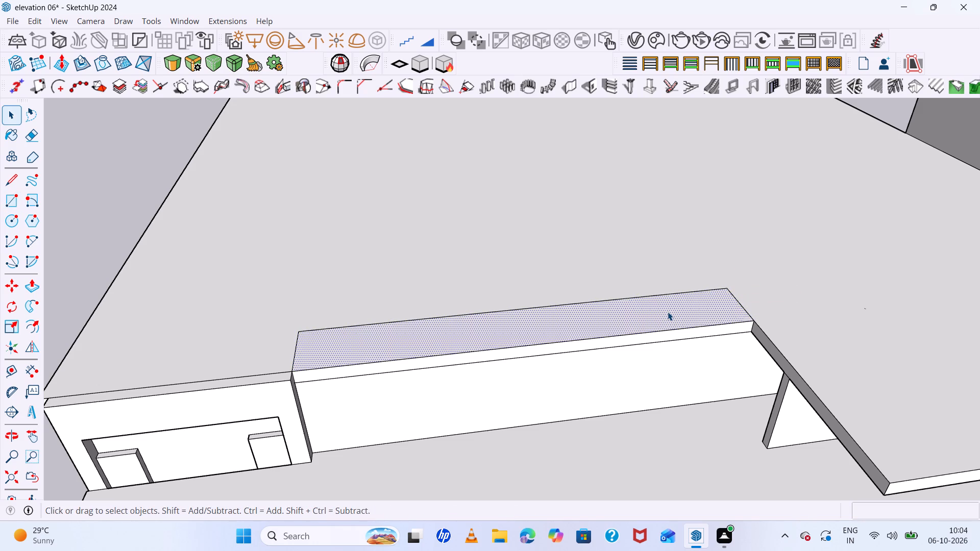
key("p")
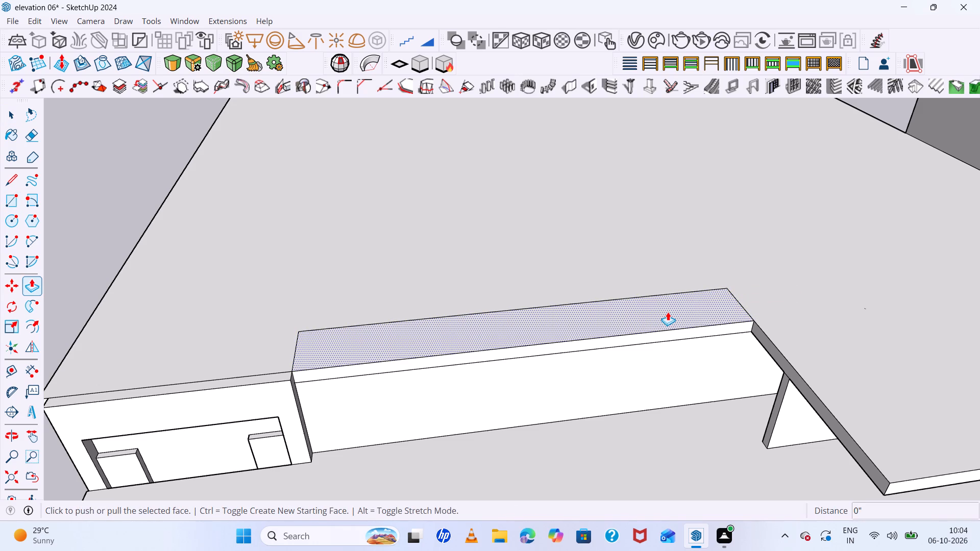
left_click(668, 312)
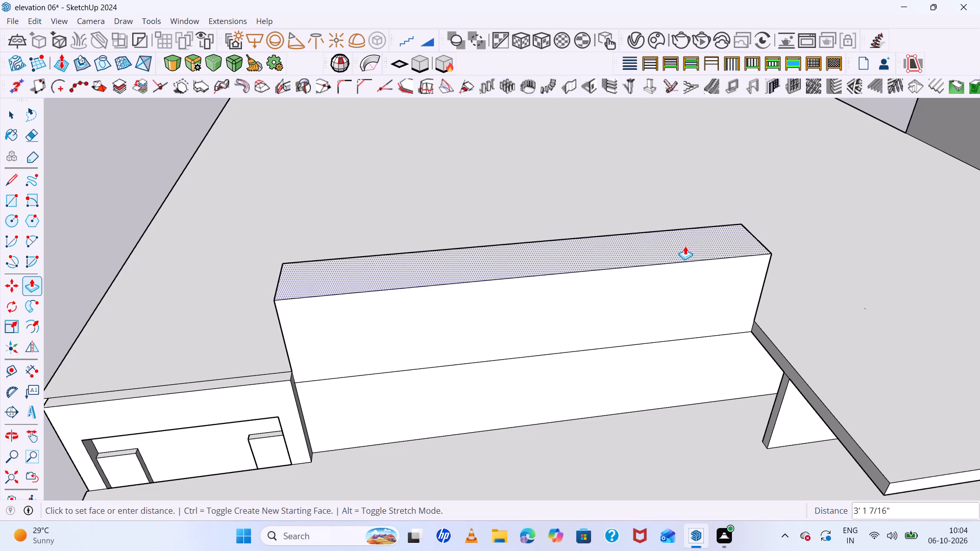
double_click(675, 233)
Push/Pull the parapet block's rear face backward over the roof slab to make the block deeper.
middle_click_drag(530, 281, 979, 310)
key("space")
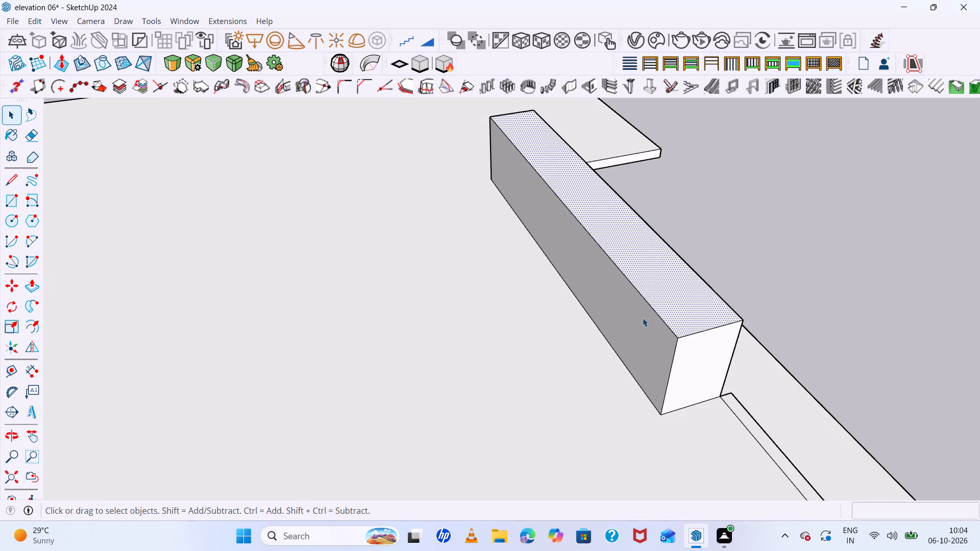
left_click(643, 318)
key("p")
left_click(642, 319)
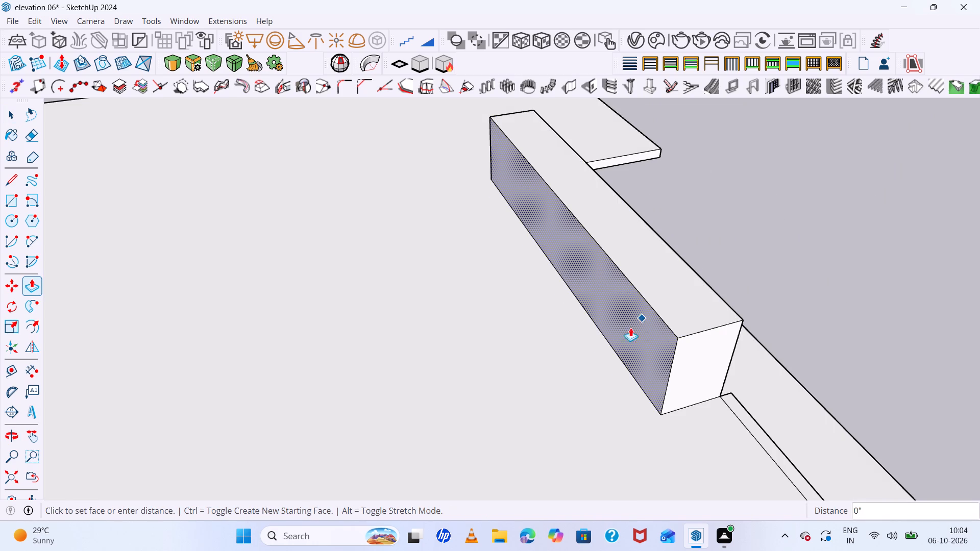
left_click(548, 351)
scroll(335, 288, "down", 6)
middle_click_drag(618, 309, 225, 176)
key("space")
double_click(816, 326)
Examine the parapet block's proportions against the roof slabs and side wall, from the front and obliquely.
middle_click_drag(400, 194, 526, 227)
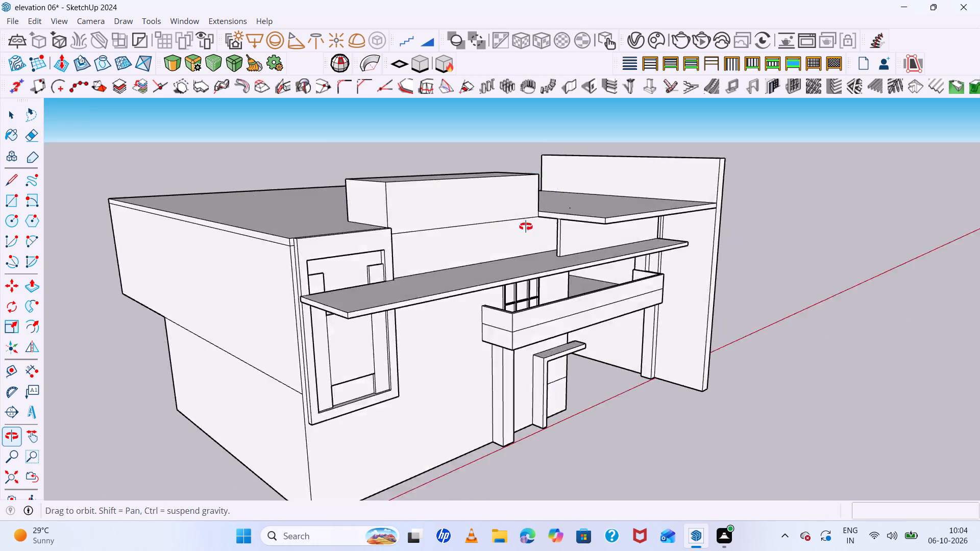
middle_click_drag(526, 227, 480, 275)
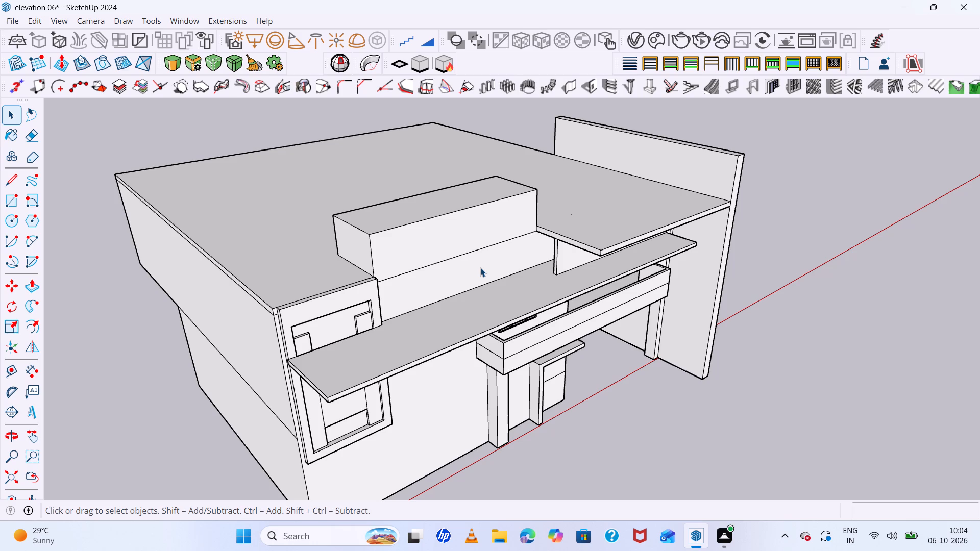
middle_click_drag(422, 270, 415, 256)
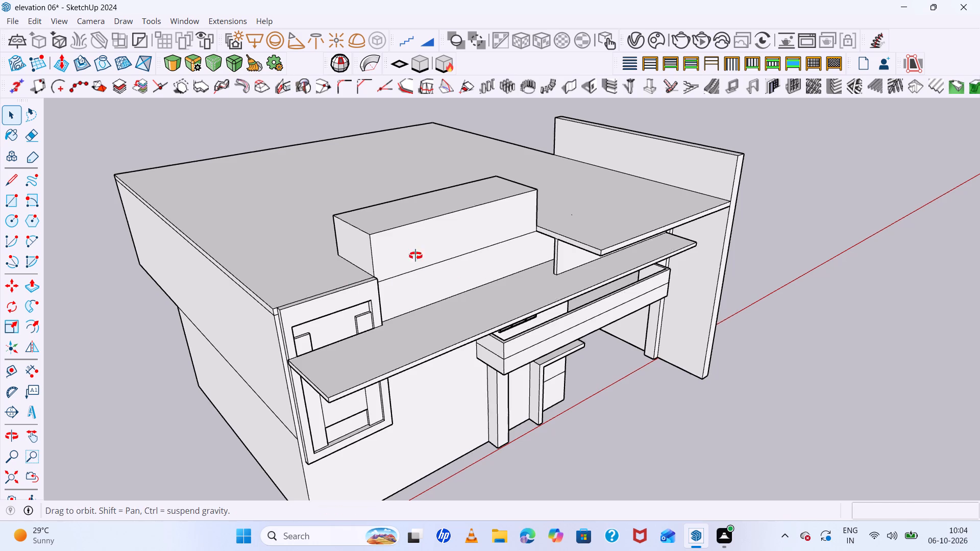
middle_click_drag(415, 256, 275, 208)
scroll(539, 236, "down", 5)
middle_click_drag(603, 258, 566, 188)
scroll(603, 222, "up", 5)
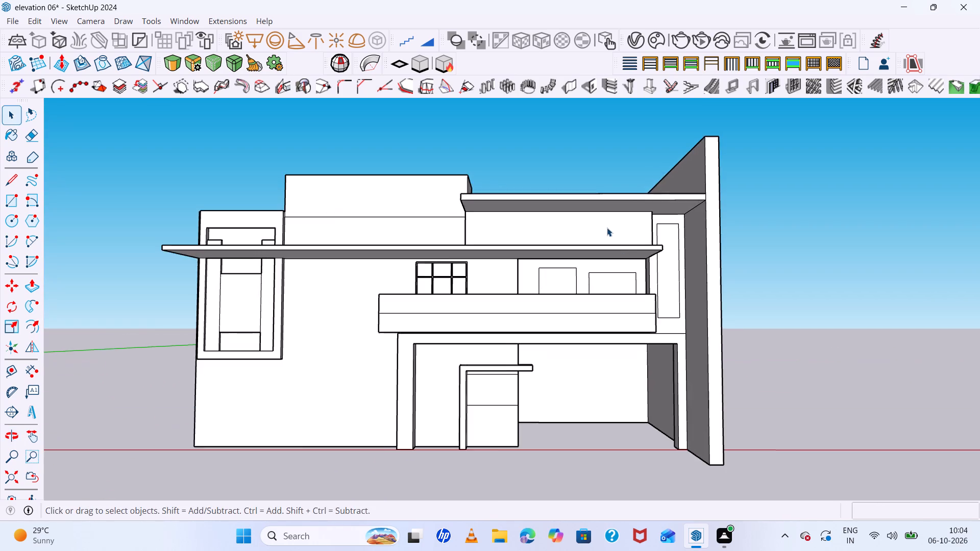
middle_click_drag(668, 284, 678, 279)
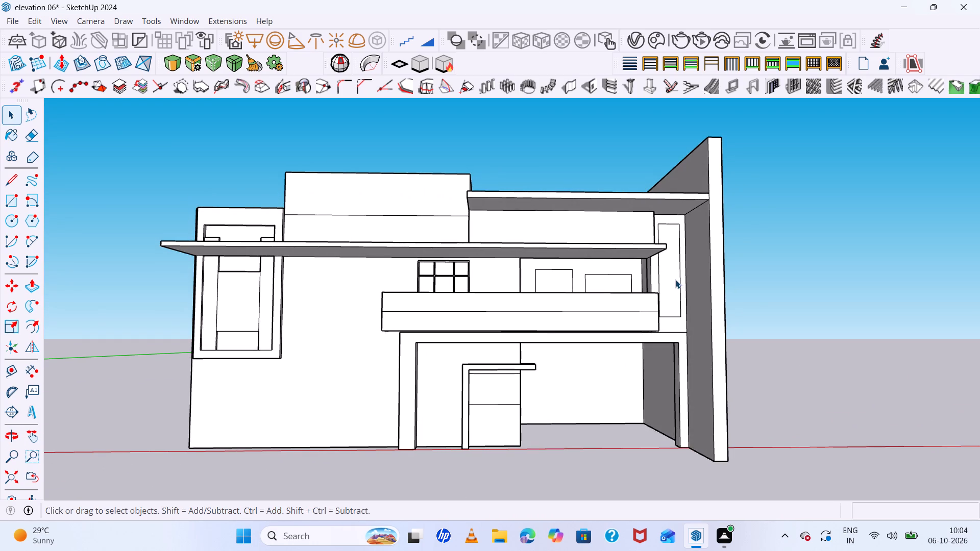
middle_click_drag(558, 255, 563, 270)
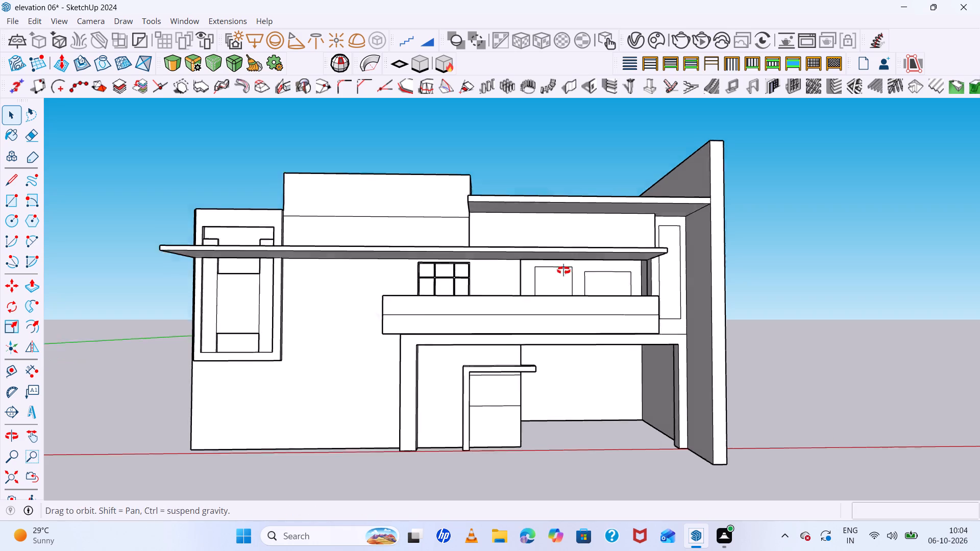
middle_click_drag(563, 270, 718, 368)
scroll(312, 236, "up", 4)
middle_click_drag(435, 290, 507, 249)
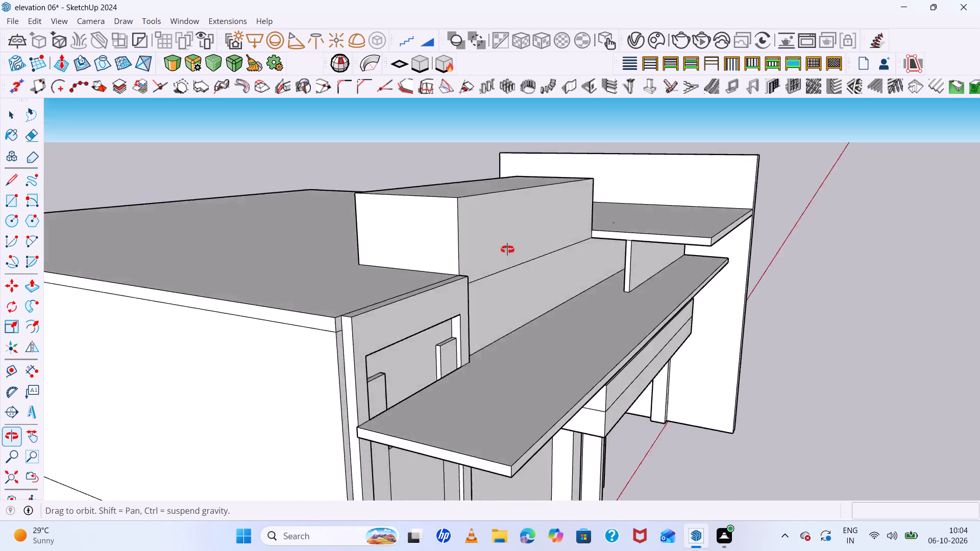
middle_click_drag(507, 249, 373, 242)
middle_click(369, 242)
middle_click_drag(365, 242, 358, 242)
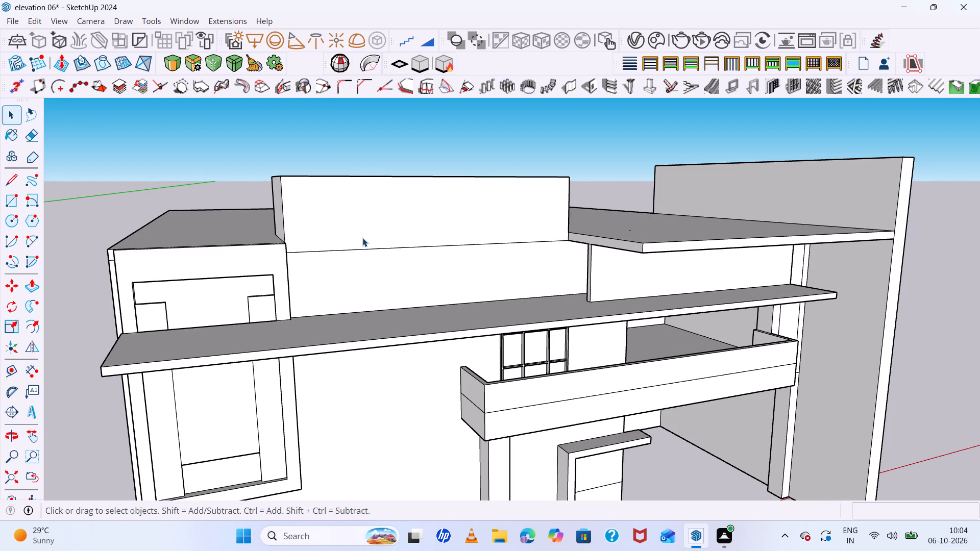
Push/Pull the thin top face of the framed wall beside the parapet block upward, to above the block's top.
middle_click_drag(317, 231, 394, 380)
scroll(301, 433, "up", 4)
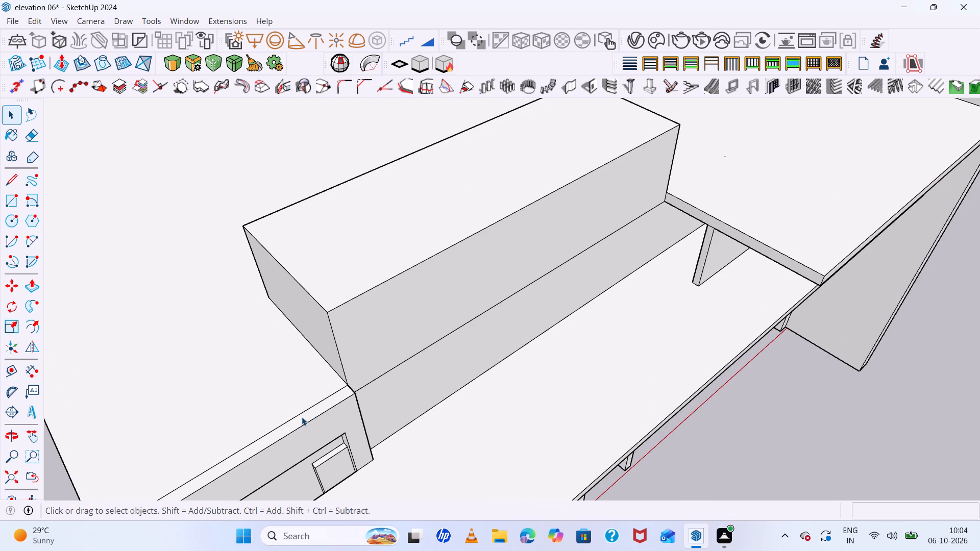
triple_click(302, 416)
double_click(302, 416)
scroll(303, 416, "up", 4)
double_click(304, 417)
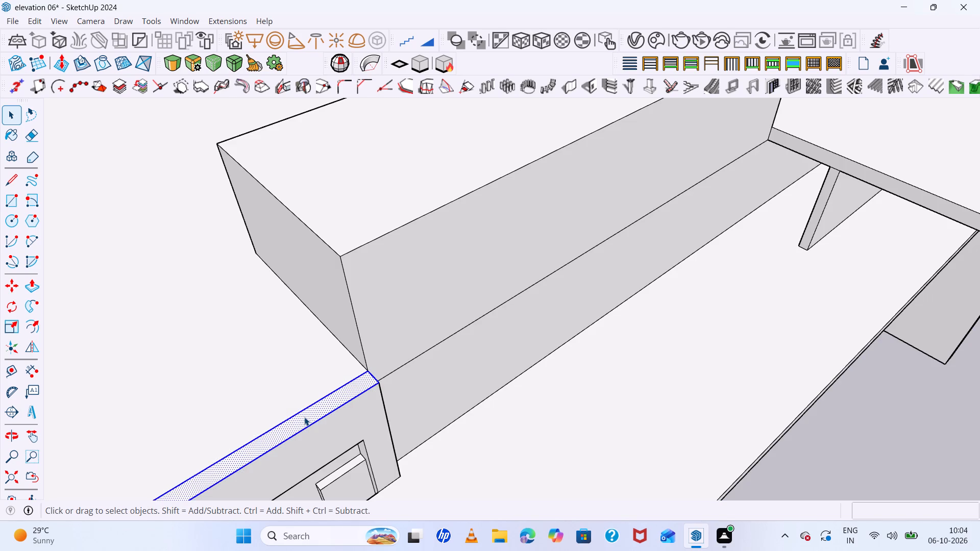
double_click(308, 417)
double_click(309, 417)
scroll(354, 399, "down", 8)
left_click(105, 457)
scroll(220, 464, "up", 4)
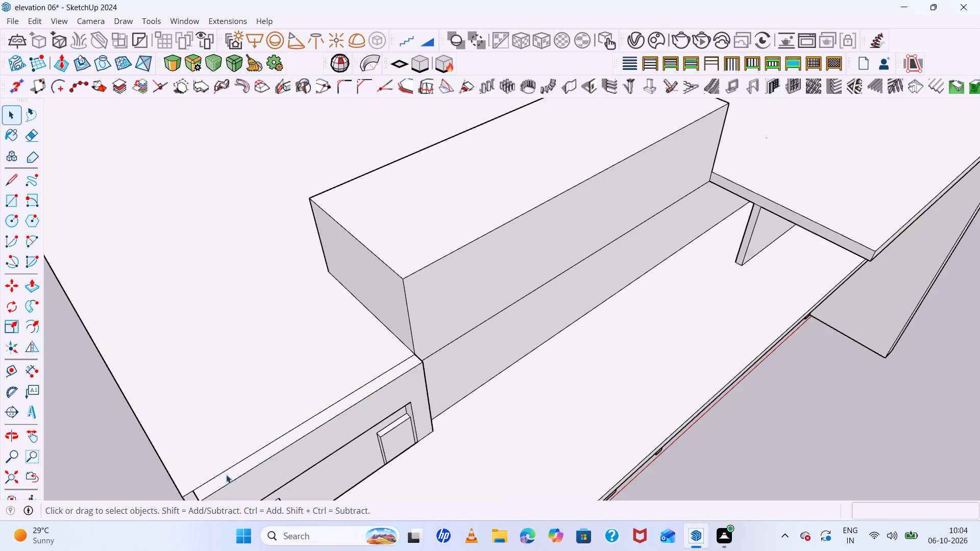
left_click(229, 475)
key("p")
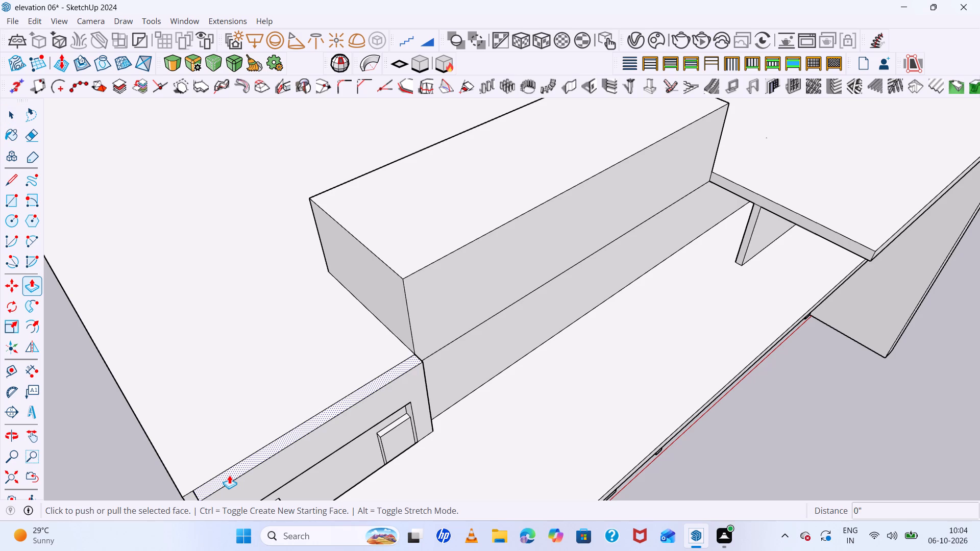
left_click(229, 475)
triple_click(204, 331)
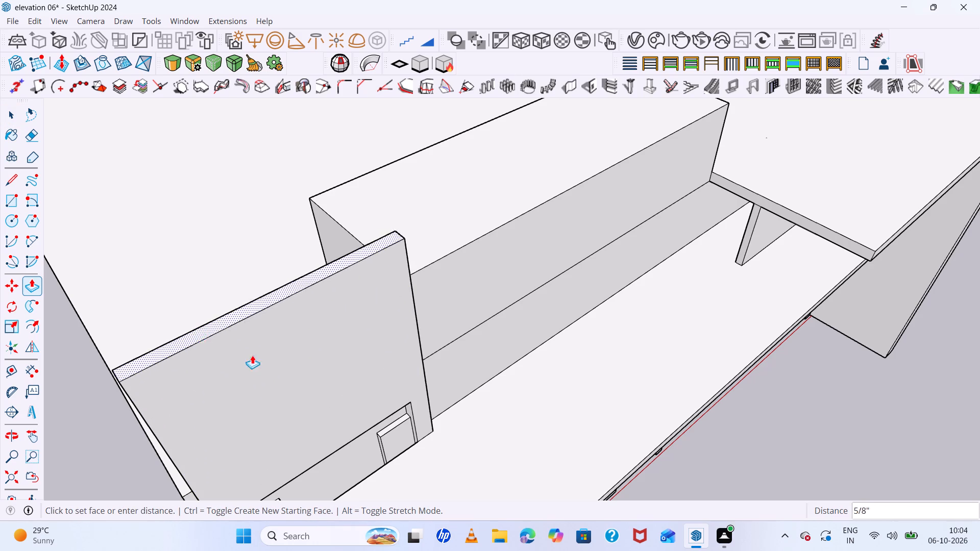
middle_click_drag(374, 377, 327, 277)
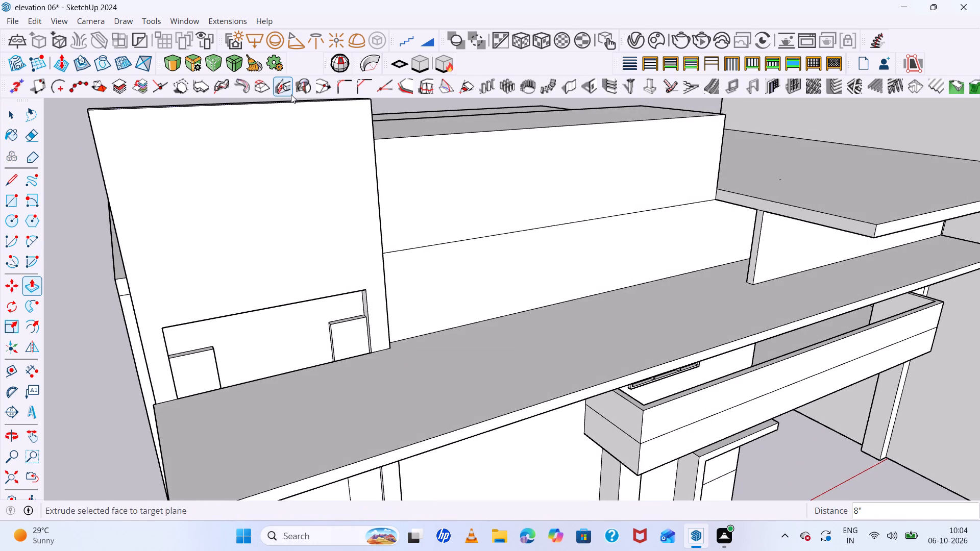
double_click(300, 111)
middle_click_drag(347, 272, 324, 191)
scroll(292, 225, "up", 4)
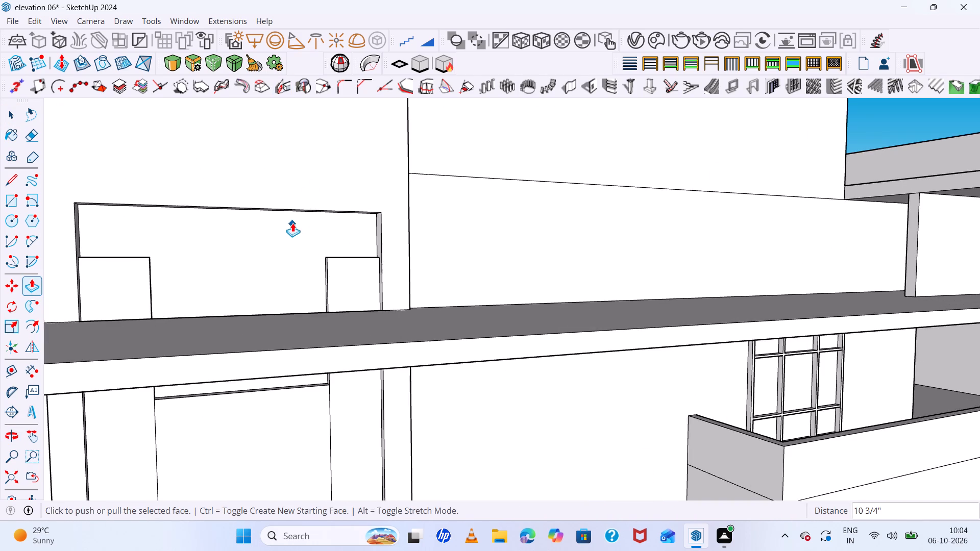
key("space")
Examine the raised framed wall and the canopy's near end, from above and from underneath.
scroll(339, 227, "up", 5)
scroll(572, 282, "down", 10)
middle_click_drag(587, 302, 653, 328)
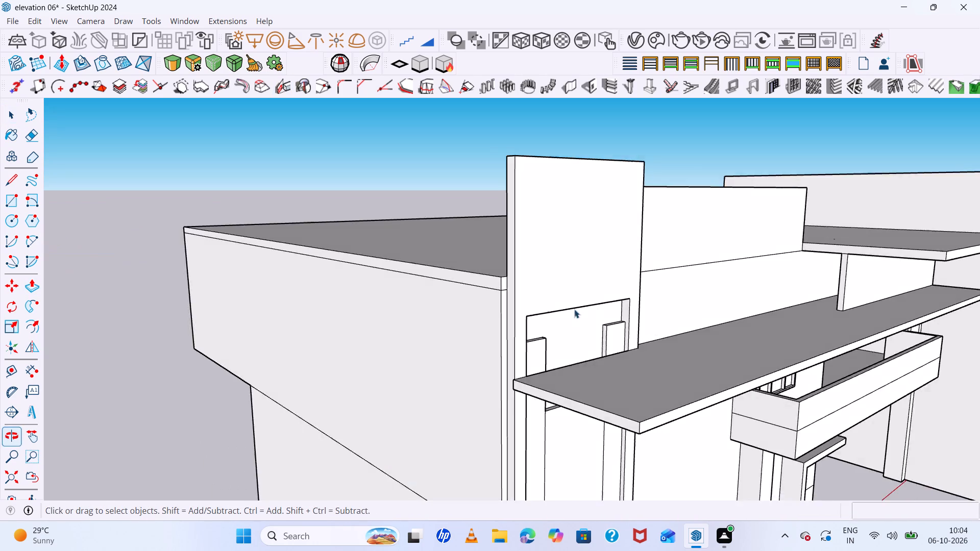
scroll(544, 304, "up", 9)
middle_click_drag(594, 326, 523, 222)
middle_click_drag(513, 217, 585, 274)
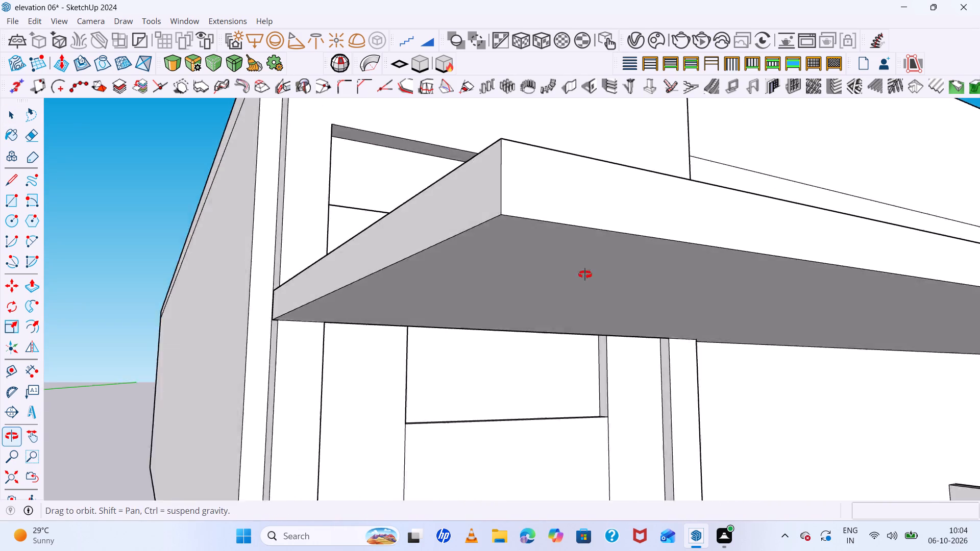
middle_click_drag(585, 274, 613, 290)
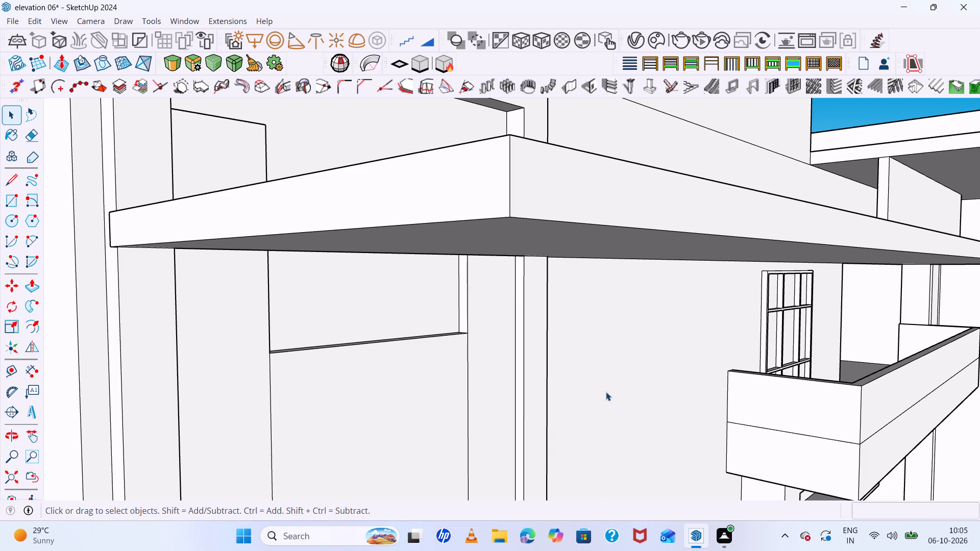
scroll(546, 367, "up", 1)
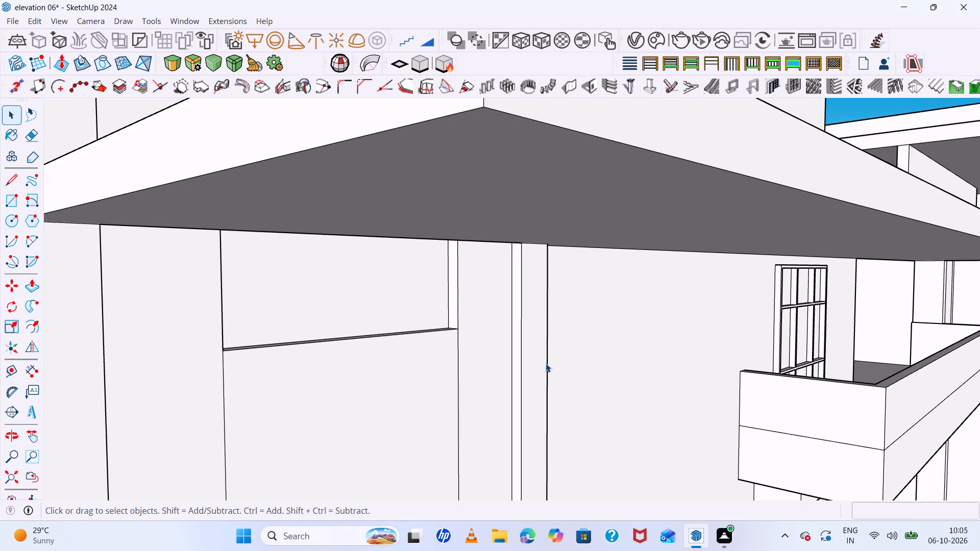
scroll(350, 293, "down", 3)
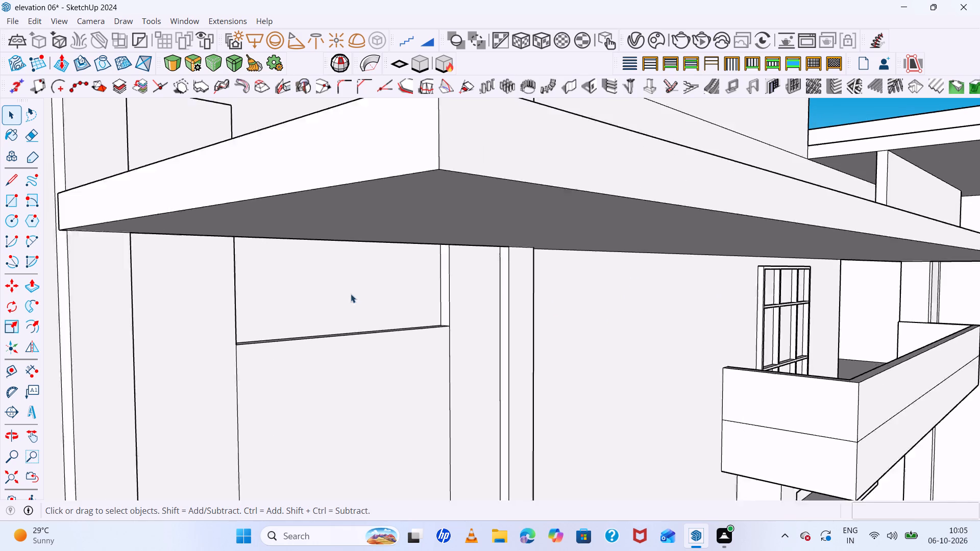
scroll(351, 294, "down", 3)
scroll(398, 327, "down", 4)
middle_click_drag(401, 329, 500, 383)
scroll(500, 379, "down", 2)
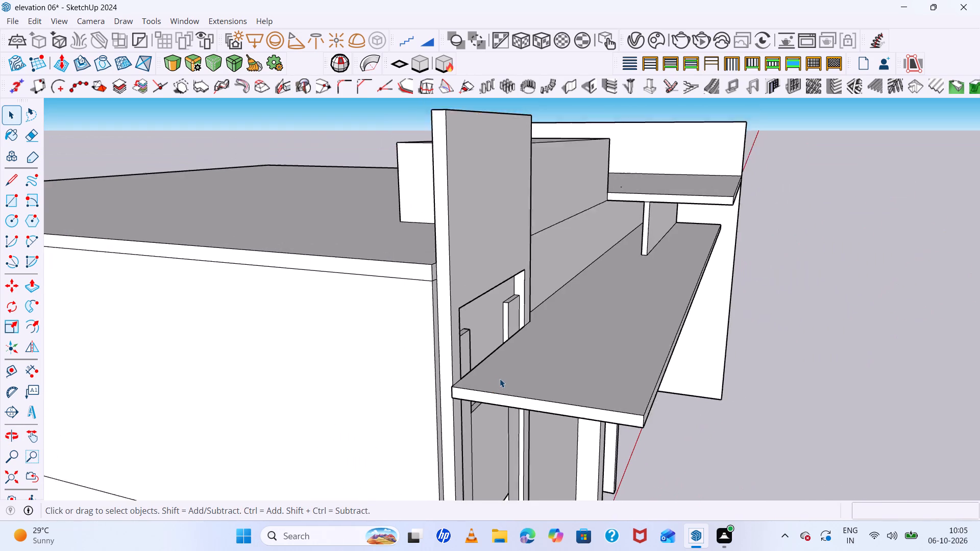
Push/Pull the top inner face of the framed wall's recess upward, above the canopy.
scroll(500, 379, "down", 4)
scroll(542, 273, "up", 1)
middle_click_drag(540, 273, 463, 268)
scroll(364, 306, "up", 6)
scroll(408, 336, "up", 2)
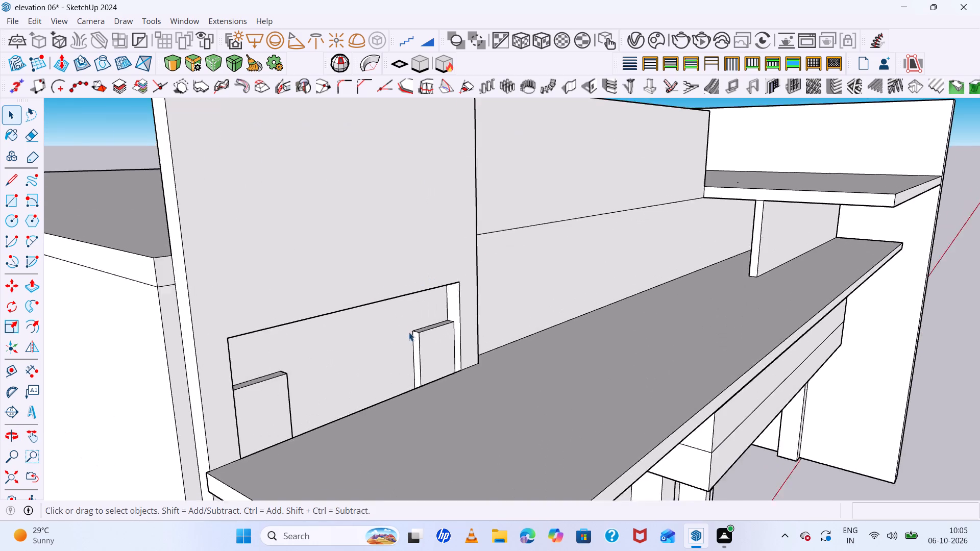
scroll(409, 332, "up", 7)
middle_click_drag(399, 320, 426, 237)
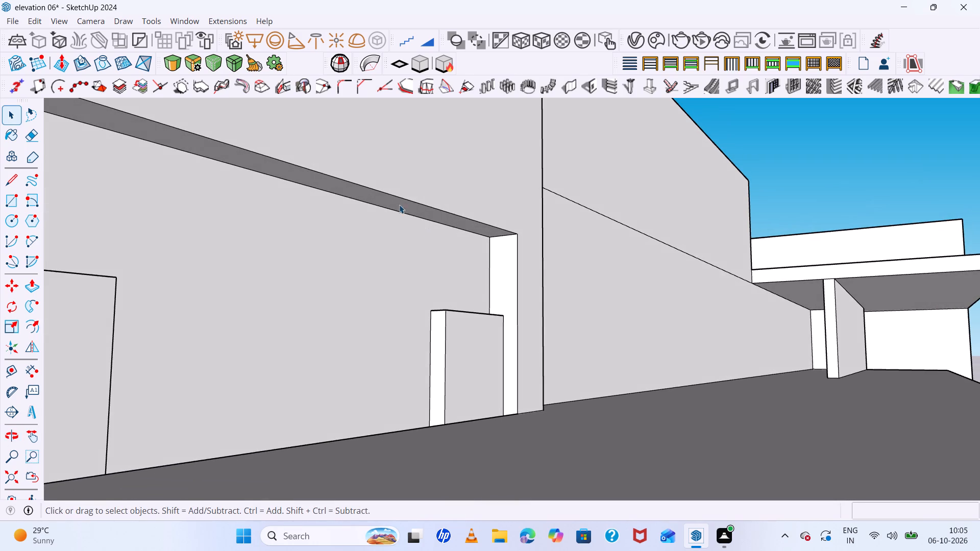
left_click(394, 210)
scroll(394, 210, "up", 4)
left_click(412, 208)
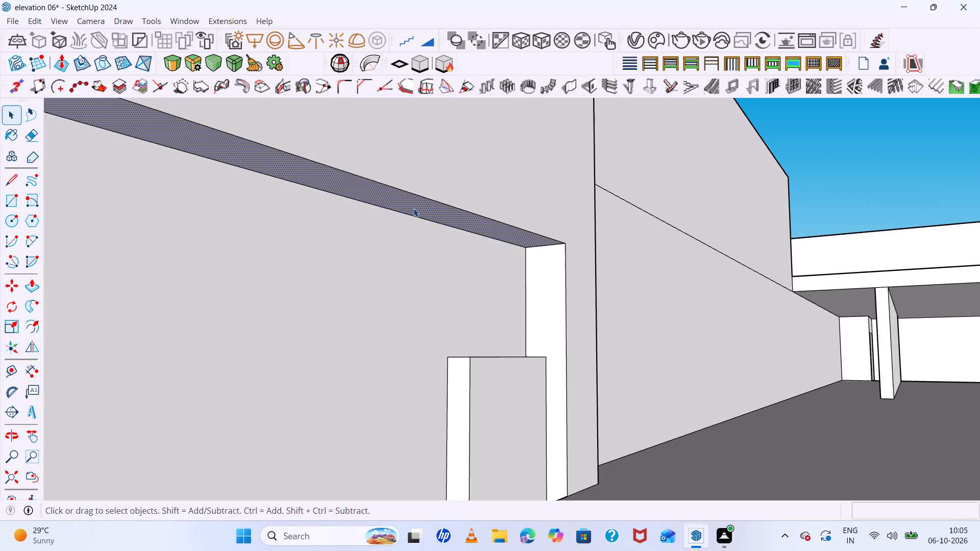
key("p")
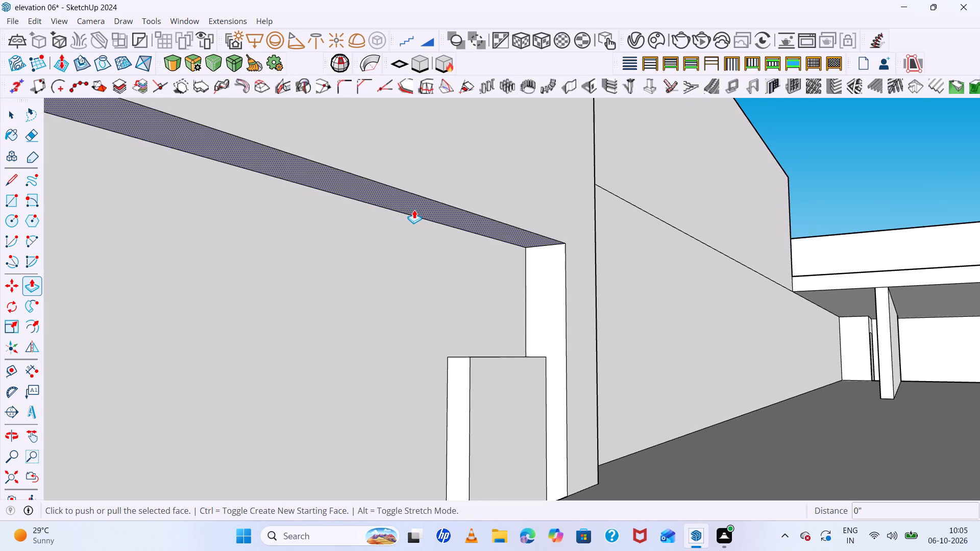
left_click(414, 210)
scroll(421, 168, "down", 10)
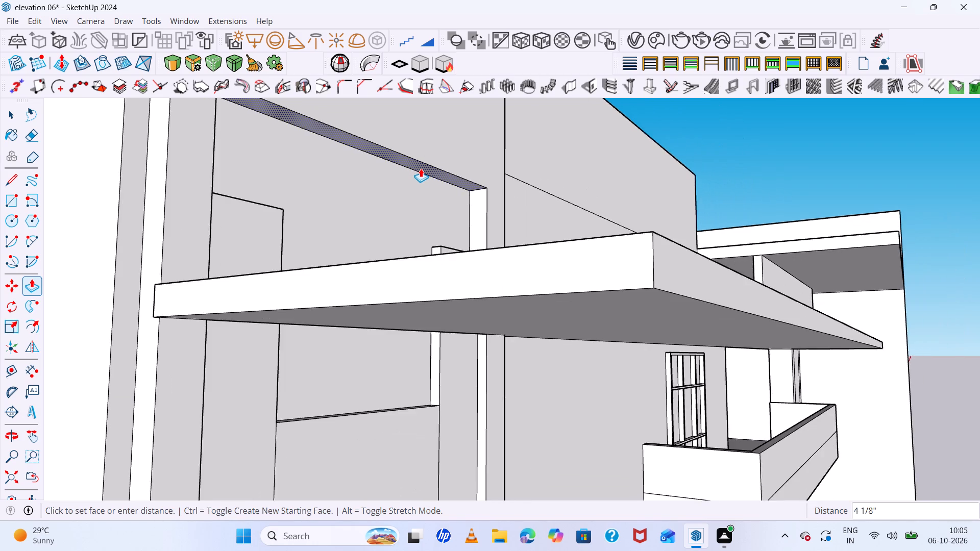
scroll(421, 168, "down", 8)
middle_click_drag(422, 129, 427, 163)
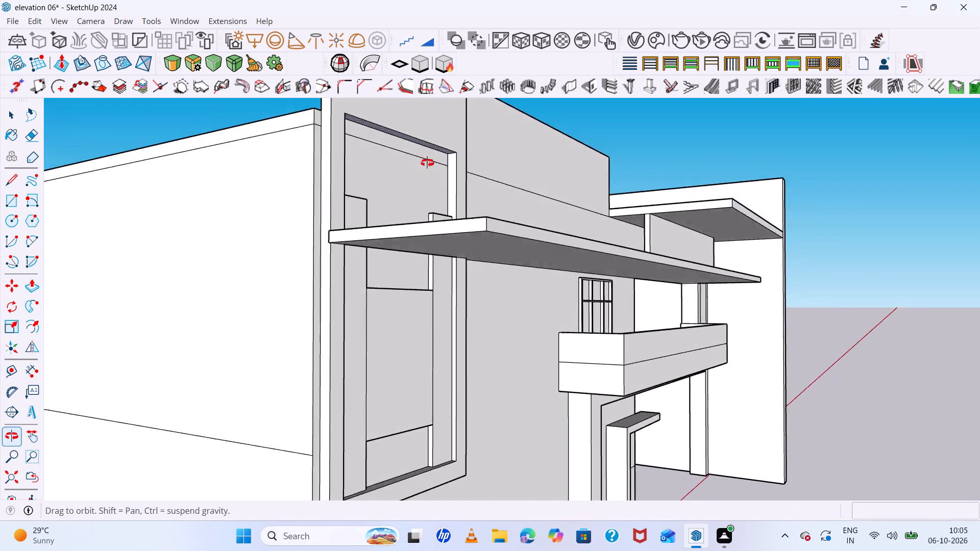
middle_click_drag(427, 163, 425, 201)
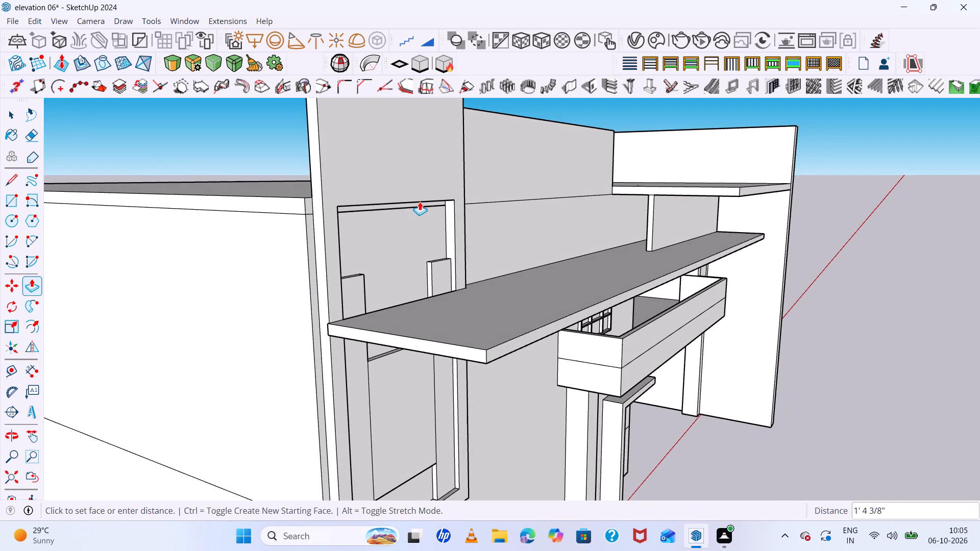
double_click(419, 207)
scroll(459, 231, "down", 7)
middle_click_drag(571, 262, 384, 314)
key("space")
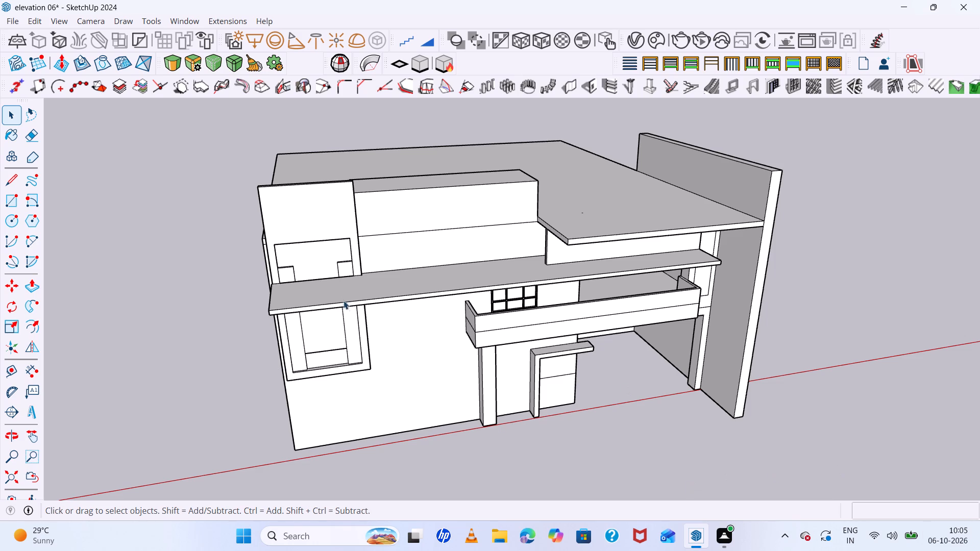
Examine the framed wall, its recess and the parapet block from the front, the side and obliquely.
key("space")
scroll(588, 357, "down", 1)
middle_click_drag(676, 395, 718, 295)
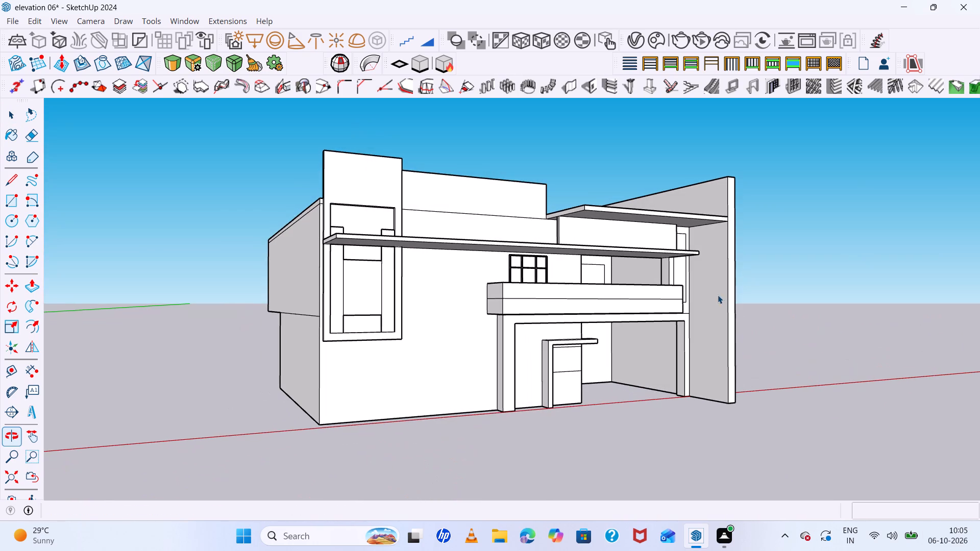
left_click(915, 538)
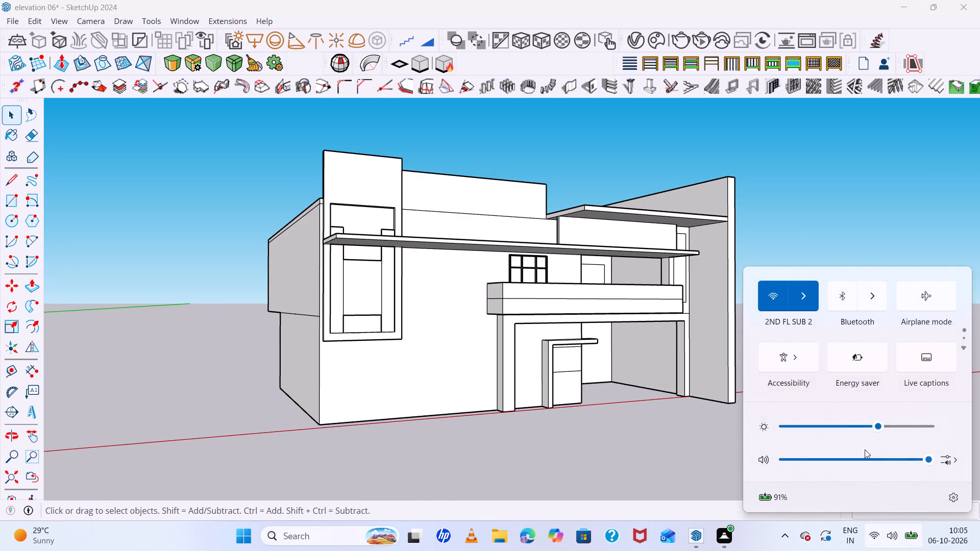
left_click(875, 259)
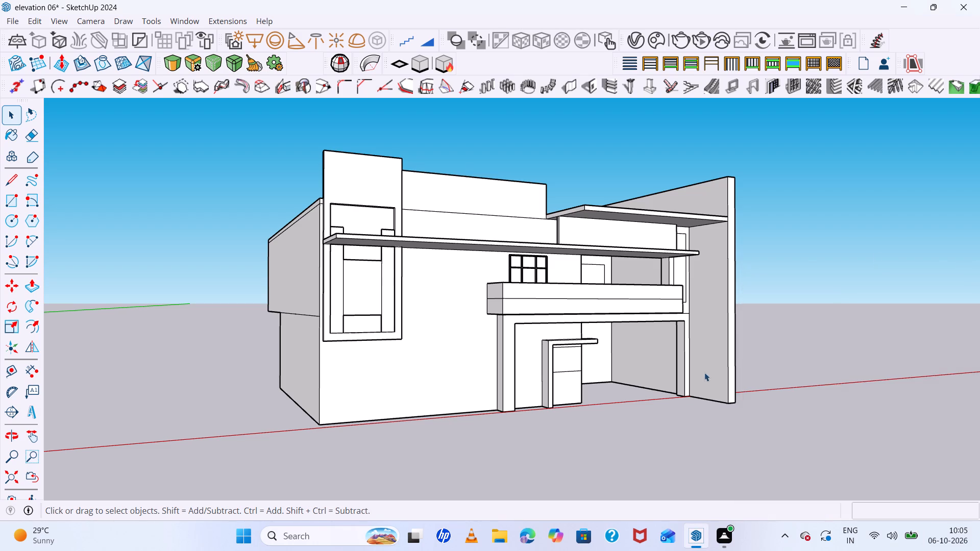
middle_click_drag(705, 372, 533, 361)
scroll(266, 139, "up", 6)
scroll(468, 319, "up", 1)
scroll(501, 303, "down", 5)
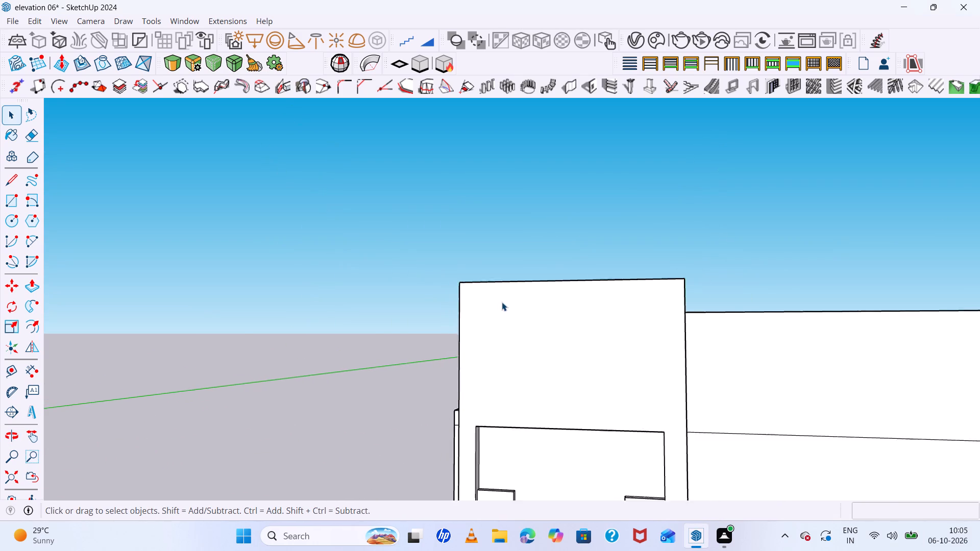
scroll(502, 302, "down", 3)
middle_click_drag(505, 310, 793, 318)
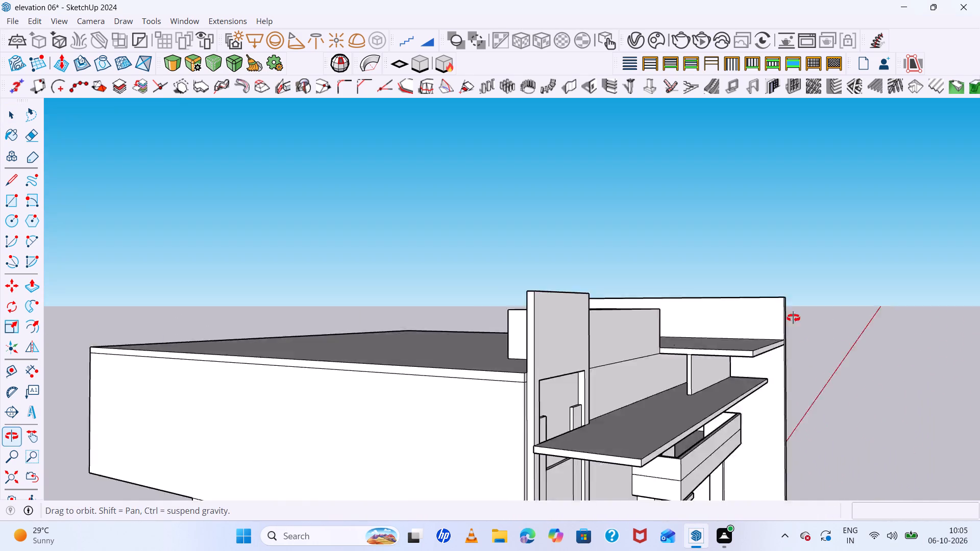
middle_click_drag(793, 318, 666, 334)
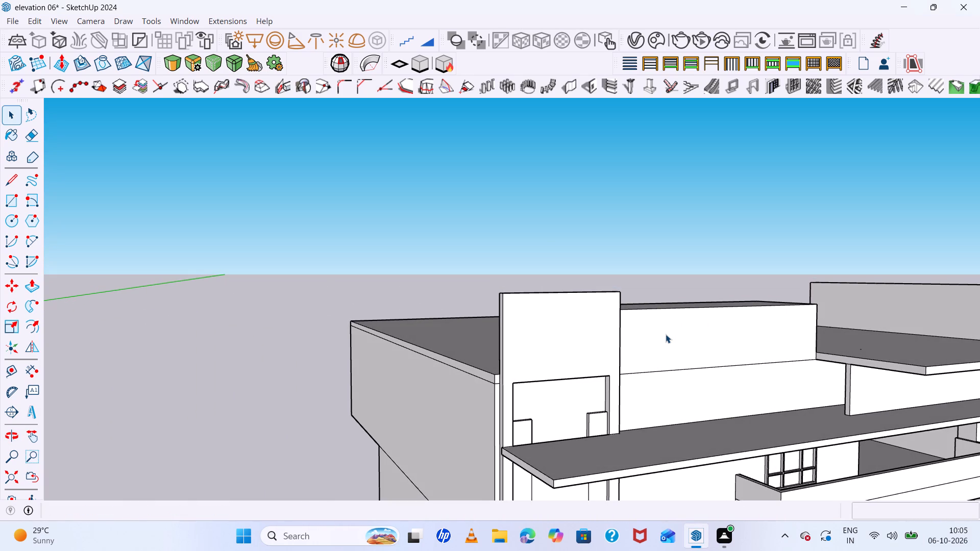
scroll(536, 381, "up", 6)
middle_click_drag(635, 429, 633, 415)
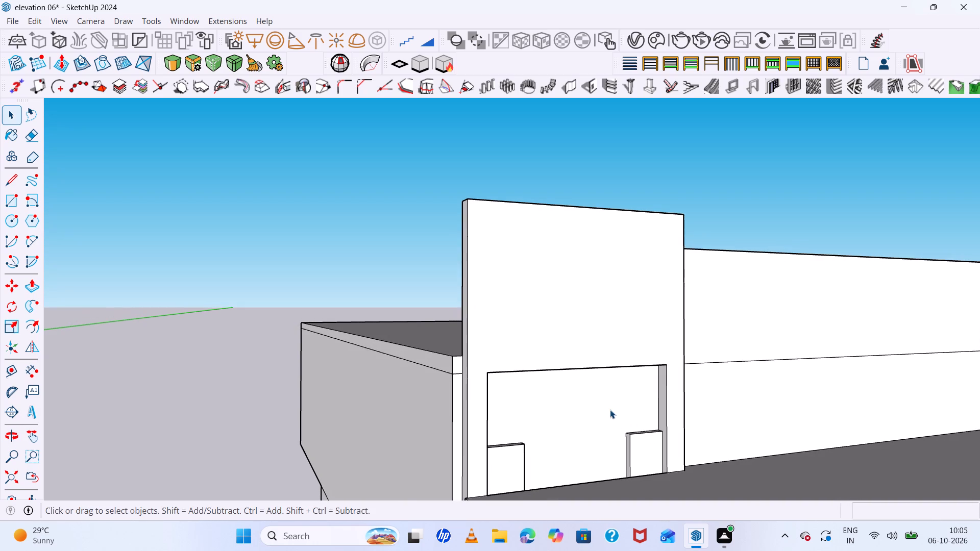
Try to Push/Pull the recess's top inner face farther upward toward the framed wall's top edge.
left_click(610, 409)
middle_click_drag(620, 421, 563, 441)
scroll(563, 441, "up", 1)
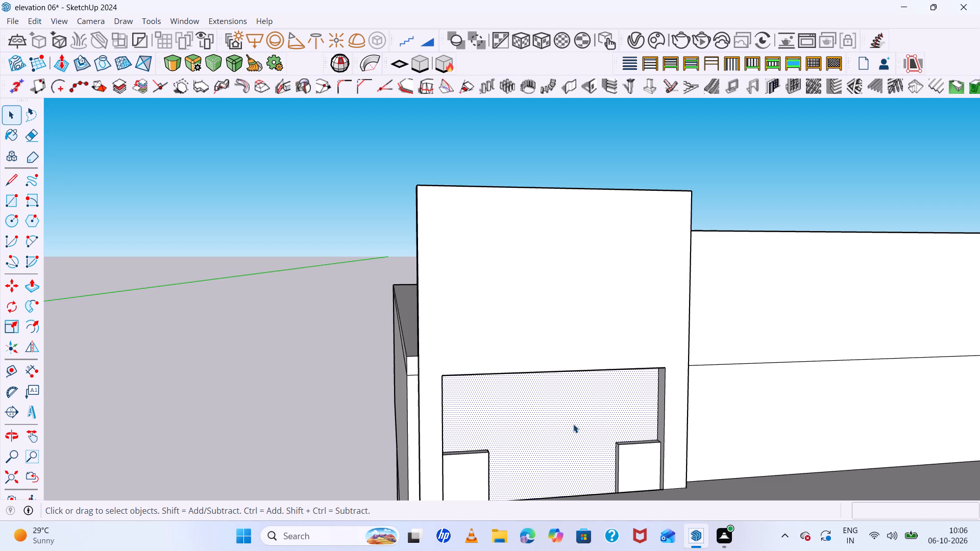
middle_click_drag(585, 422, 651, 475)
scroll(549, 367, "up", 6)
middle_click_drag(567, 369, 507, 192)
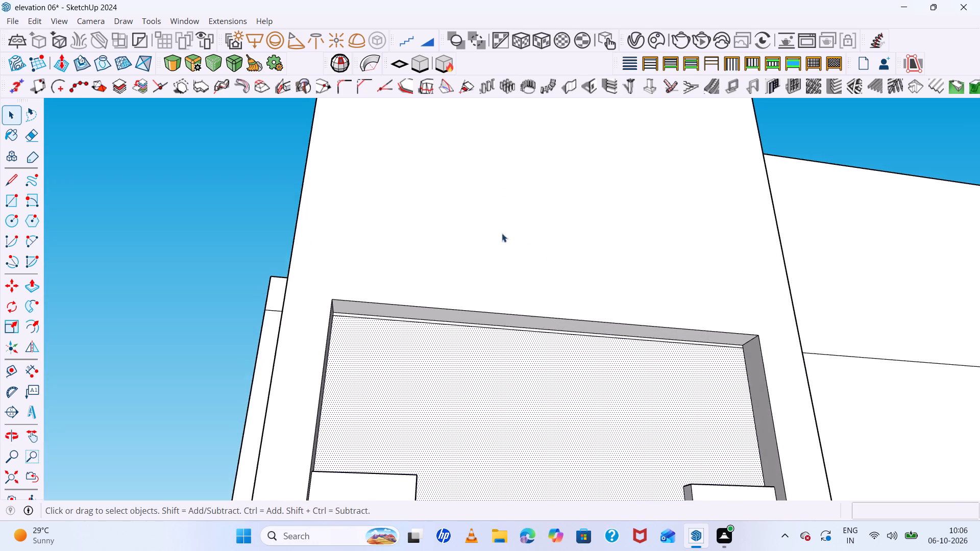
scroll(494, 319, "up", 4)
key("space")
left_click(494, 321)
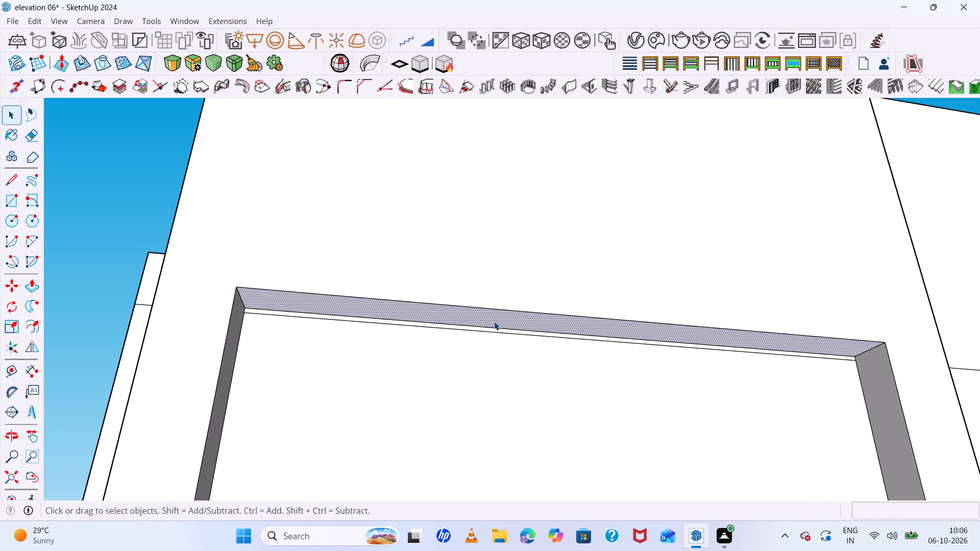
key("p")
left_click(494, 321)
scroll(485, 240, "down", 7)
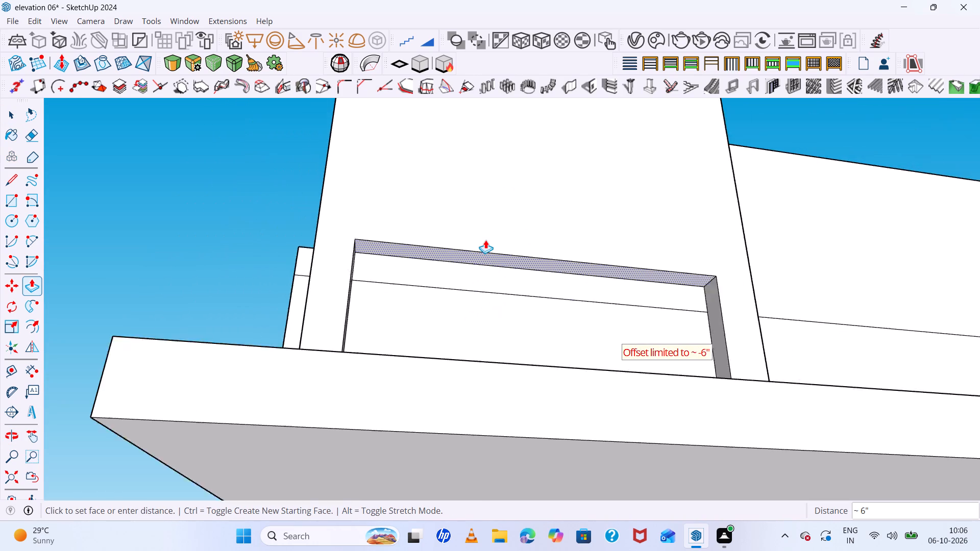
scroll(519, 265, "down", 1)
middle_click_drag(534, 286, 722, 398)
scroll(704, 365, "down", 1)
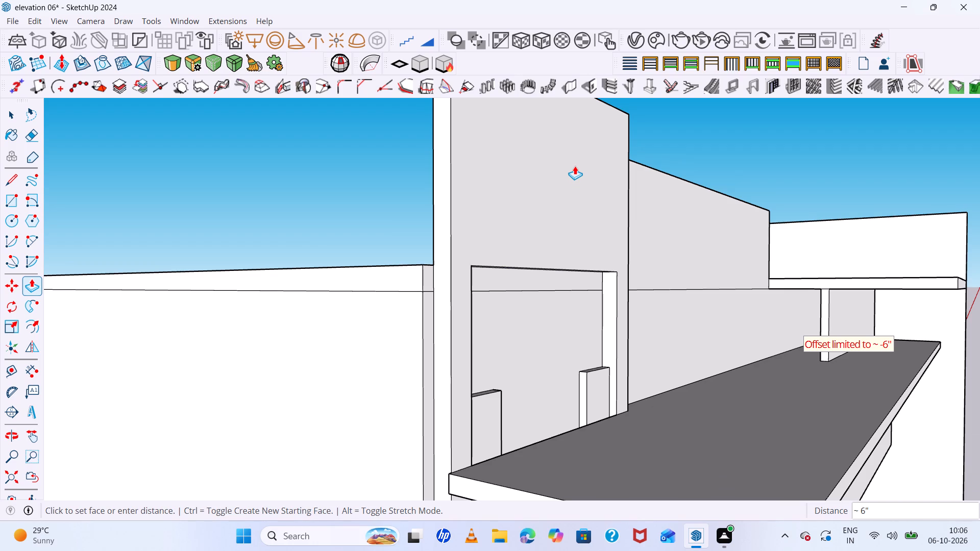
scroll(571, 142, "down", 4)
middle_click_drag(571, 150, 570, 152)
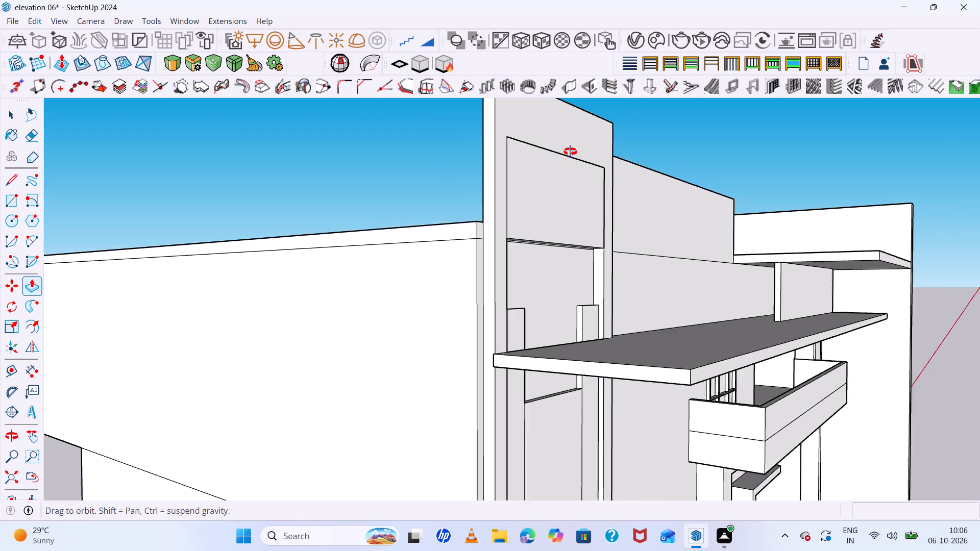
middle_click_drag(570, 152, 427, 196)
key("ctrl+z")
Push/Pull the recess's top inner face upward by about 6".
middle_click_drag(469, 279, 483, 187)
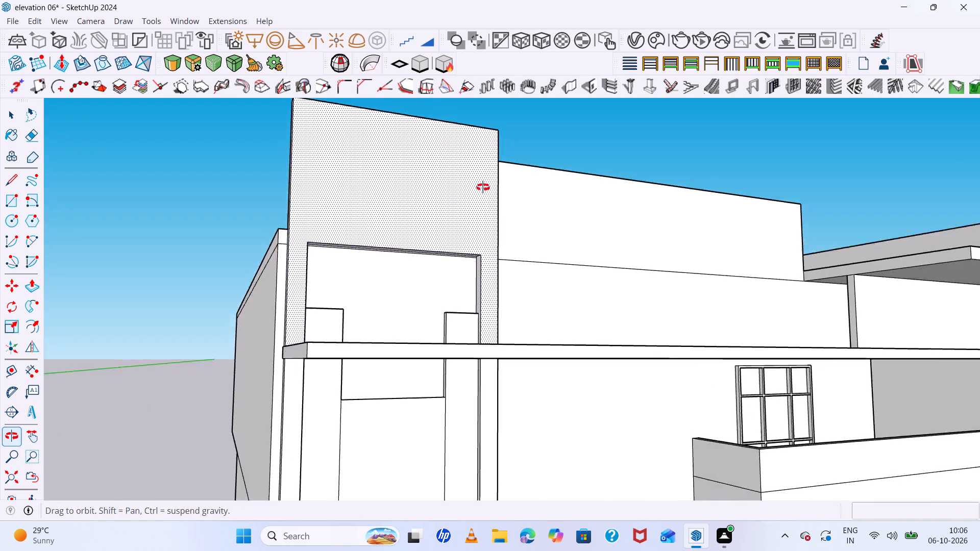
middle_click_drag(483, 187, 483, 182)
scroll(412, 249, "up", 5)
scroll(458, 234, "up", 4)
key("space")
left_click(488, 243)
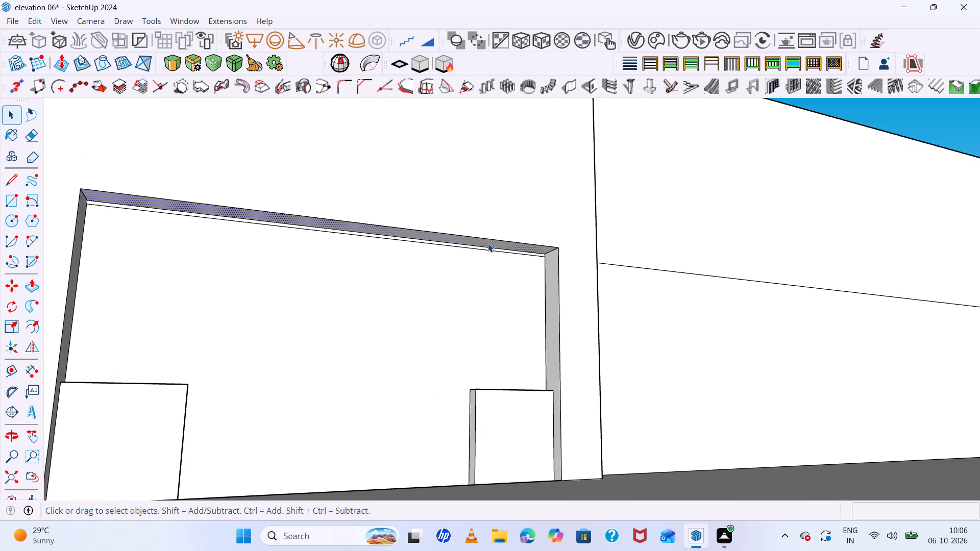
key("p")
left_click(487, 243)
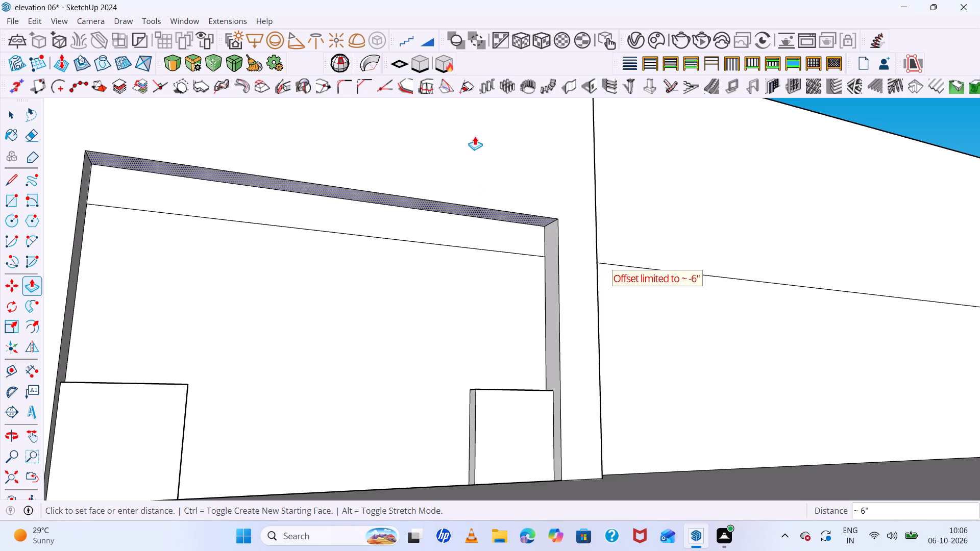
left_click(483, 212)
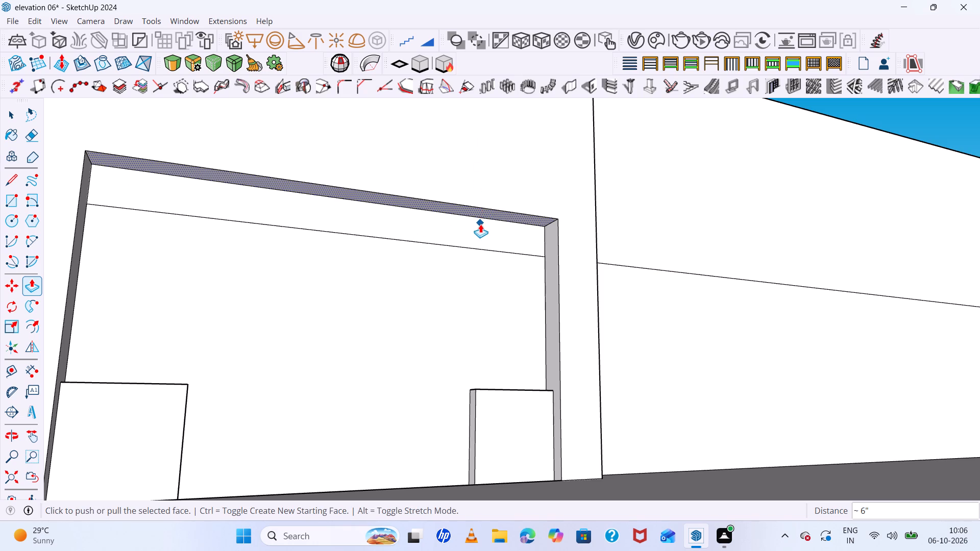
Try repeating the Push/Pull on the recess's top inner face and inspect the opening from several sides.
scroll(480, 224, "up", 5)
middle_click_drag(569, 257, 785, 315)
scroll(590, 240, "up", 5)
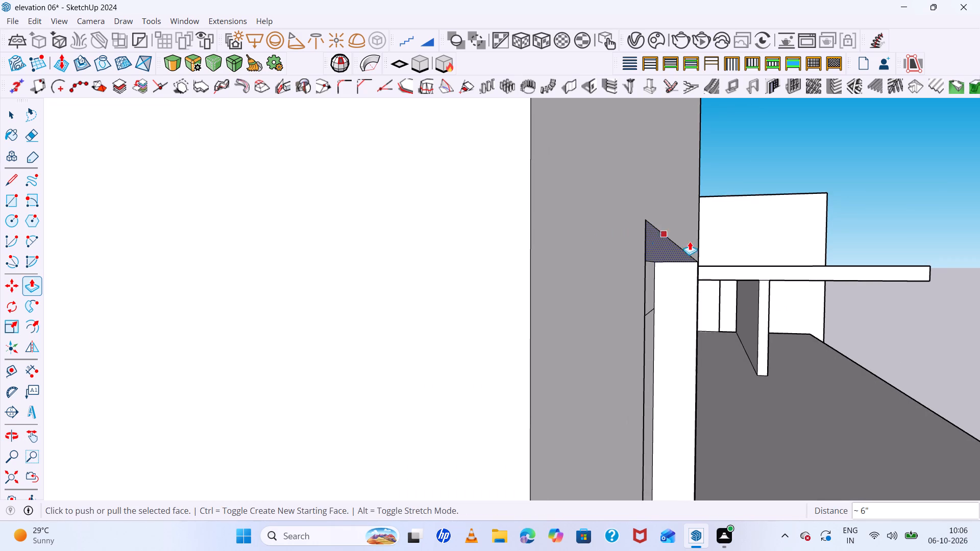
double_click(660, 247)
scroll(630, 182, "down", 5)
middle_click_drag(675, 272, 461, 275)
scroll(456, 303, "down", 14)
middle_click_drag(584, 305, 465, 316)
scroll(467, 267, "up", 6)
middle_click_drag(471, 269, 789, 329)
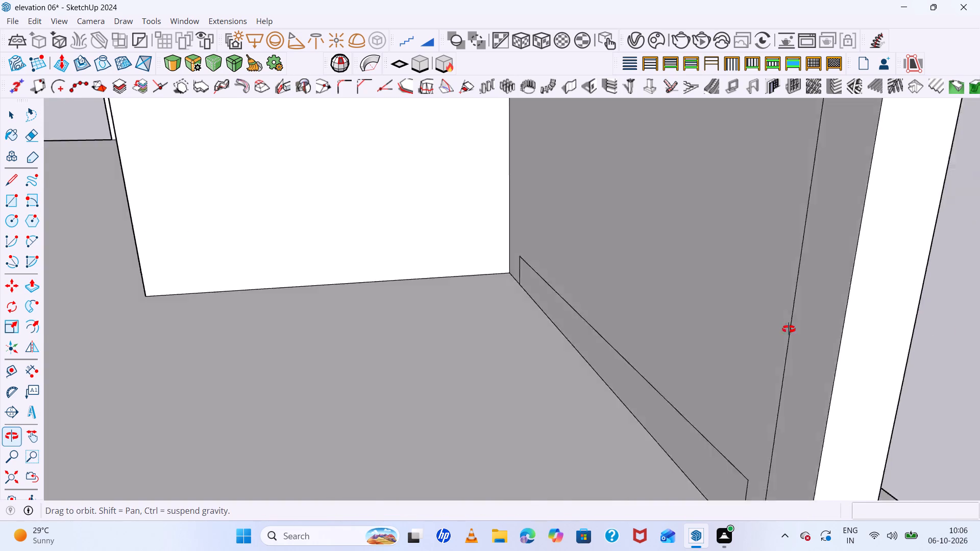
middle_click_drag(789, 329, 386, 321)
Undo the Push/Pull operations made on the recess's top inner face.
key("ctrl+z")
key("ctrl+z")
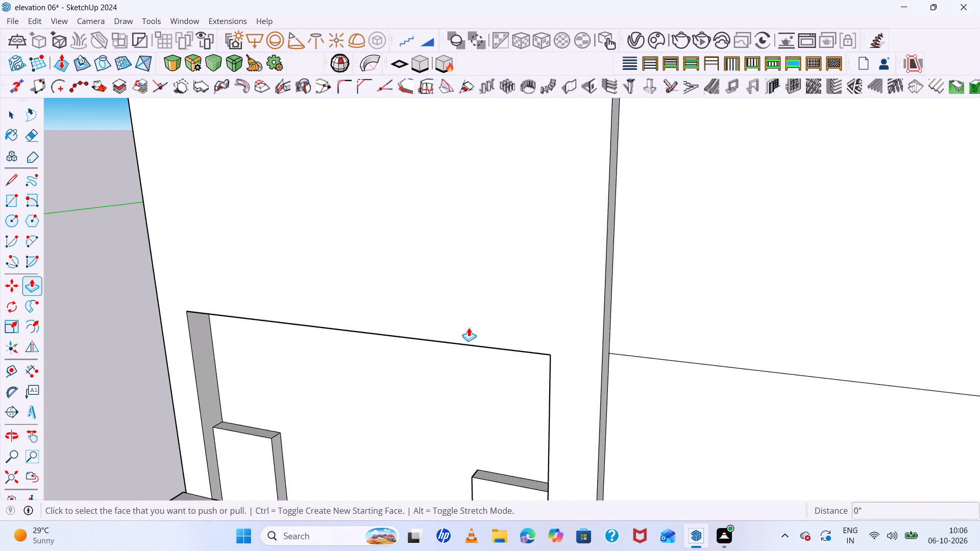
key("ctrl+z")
Push/Pull the recess's top inner face upward about 5' 5", leaving a narrow frame band below the framed wall's top edge.
middle_click_drag(459, 374, 556, 140)
middle_click(556, 140)
scroll(605, 268, "down", 4)
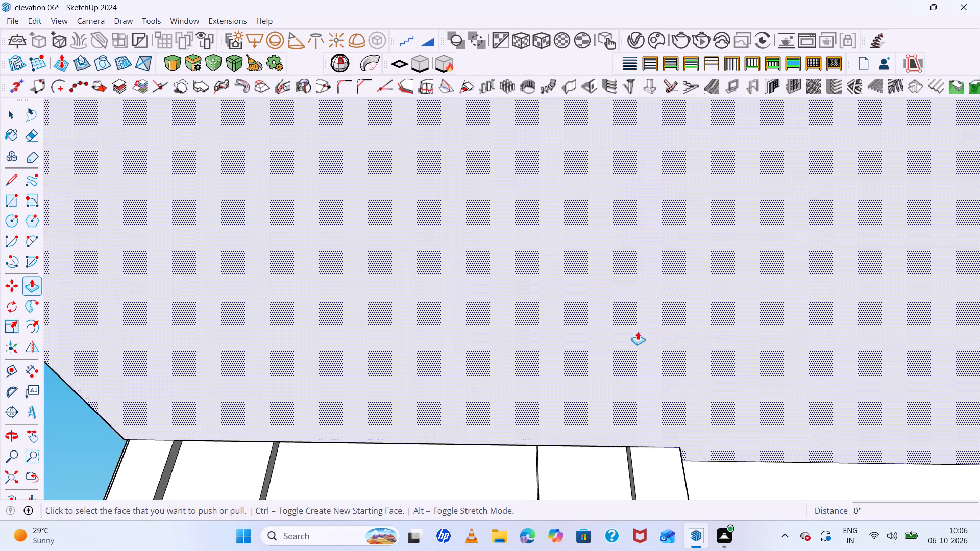
scroll(638, 331, "down", 17)
middle_click_drag(577, 307, 683, 455)
scroll(575, 348, "up", 7)
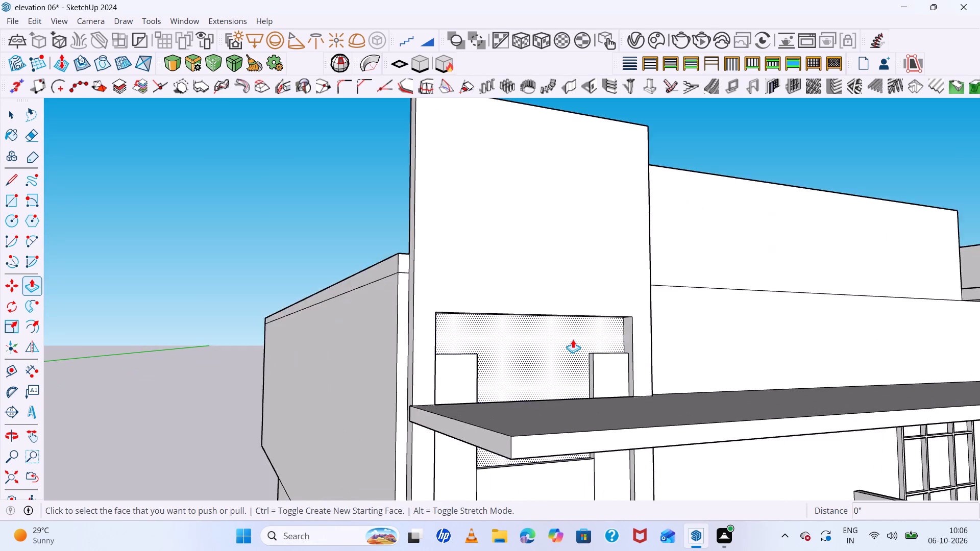
scroll(573, 339, "up", 10)
middle_click_drag(602, 344, 663, 300)
scroll(659, 290, "down", 1)
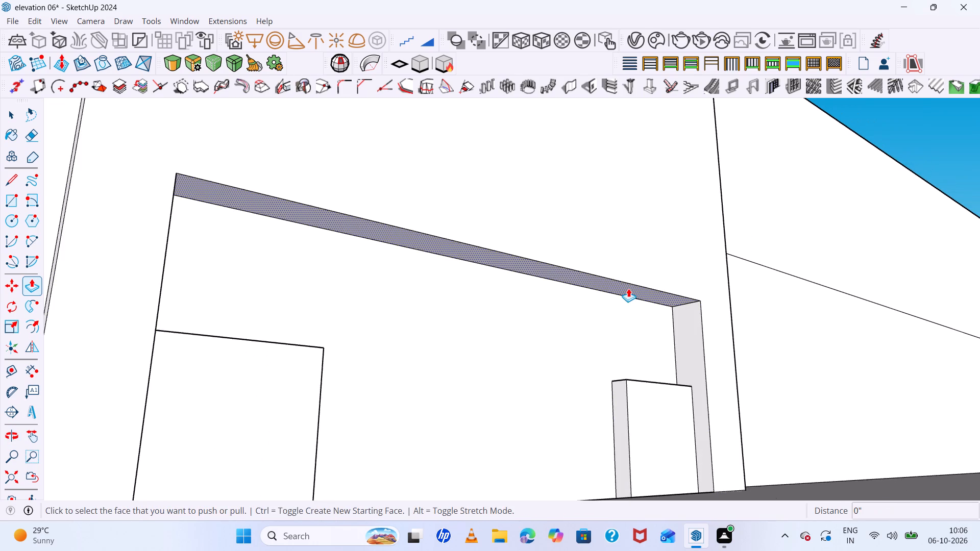
left_click(624, 288)
scroll(599, 195, "down", 7)
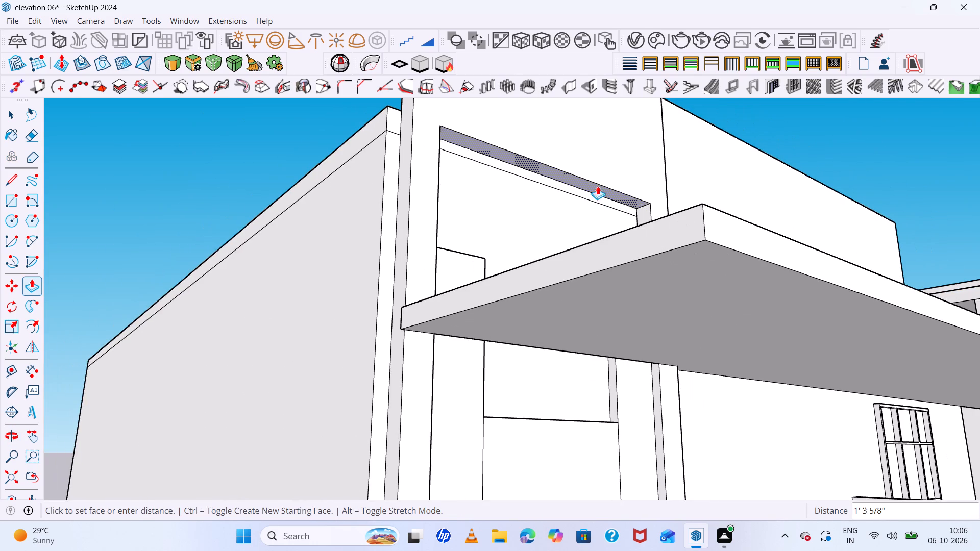
scroll(596, 148, "down", 6)
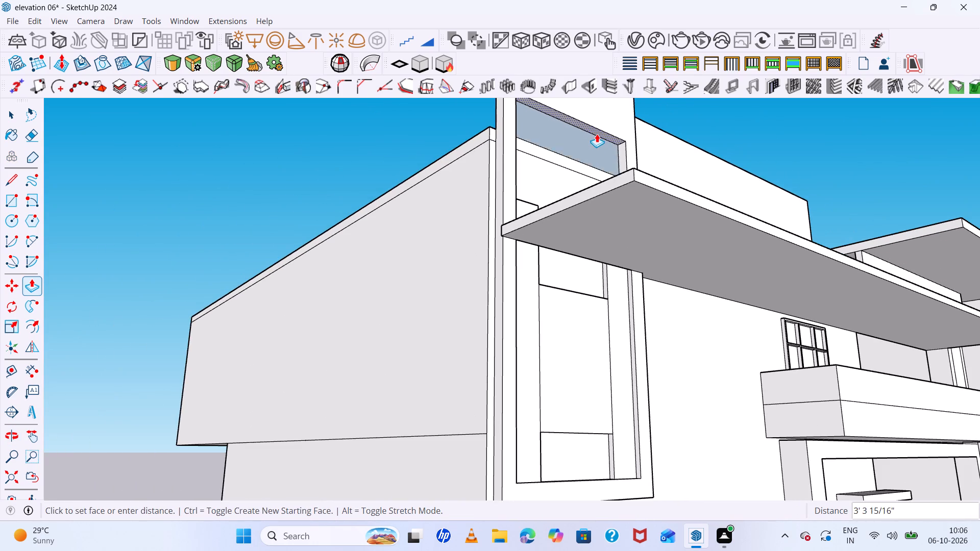
scroll(597, 133, "down", 4)
middle_click_drag(598, 133, 684, 196)
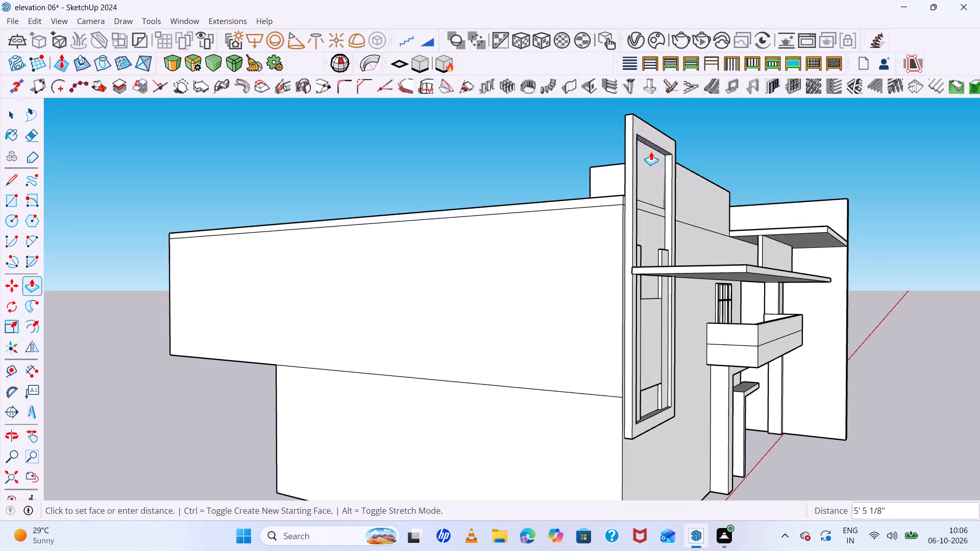
left_click(650, 144)
middle_click_drag(709, 199, 580, 339)
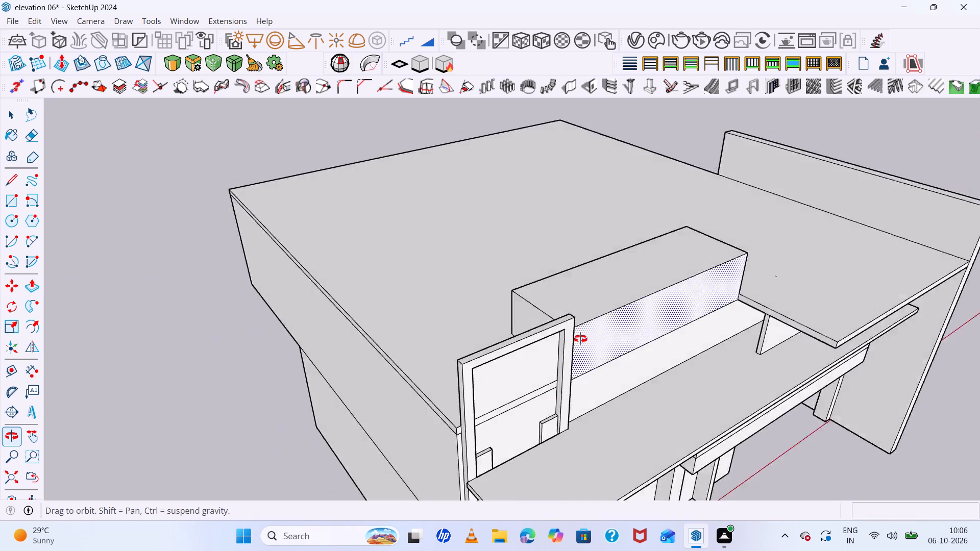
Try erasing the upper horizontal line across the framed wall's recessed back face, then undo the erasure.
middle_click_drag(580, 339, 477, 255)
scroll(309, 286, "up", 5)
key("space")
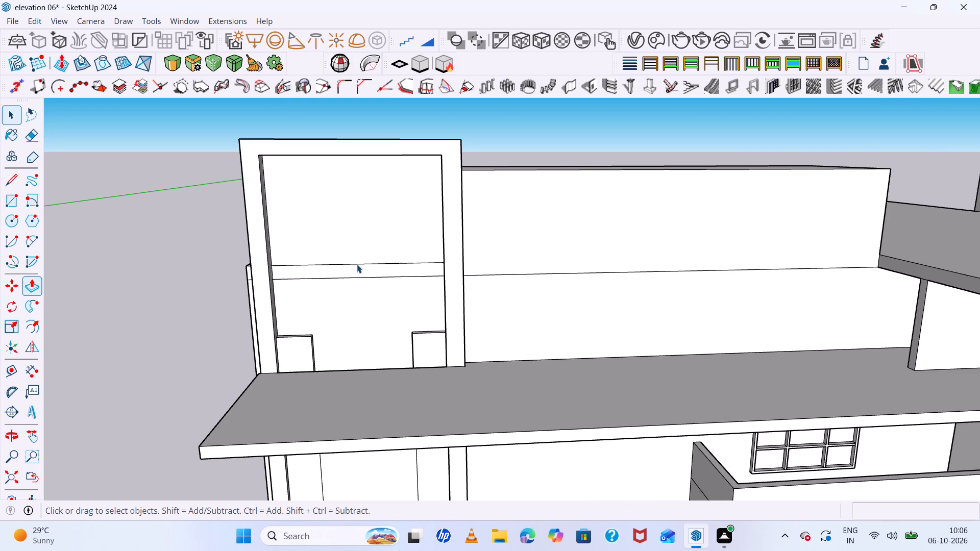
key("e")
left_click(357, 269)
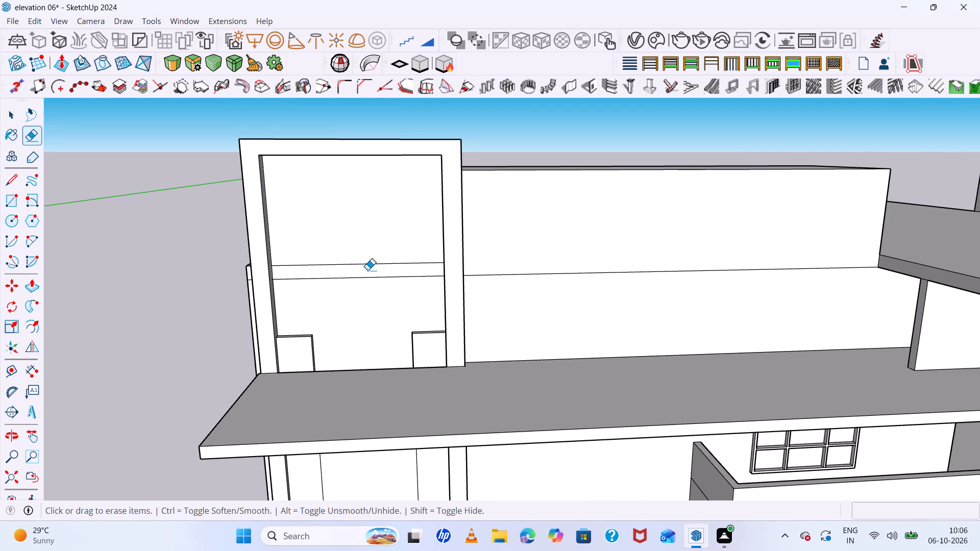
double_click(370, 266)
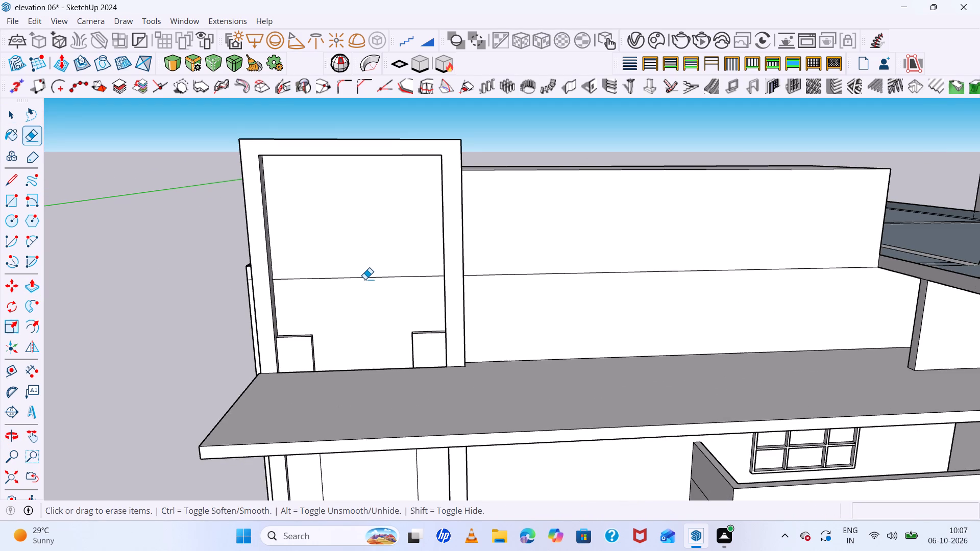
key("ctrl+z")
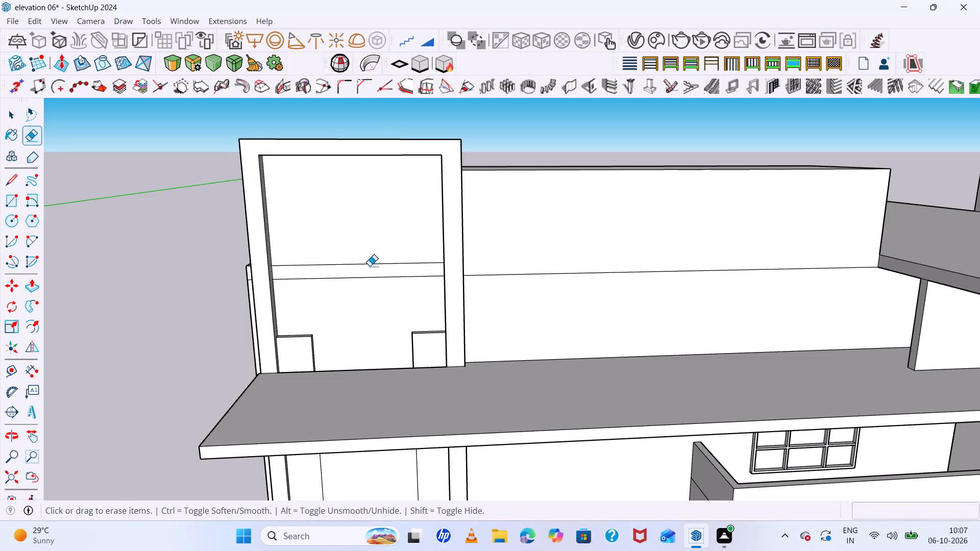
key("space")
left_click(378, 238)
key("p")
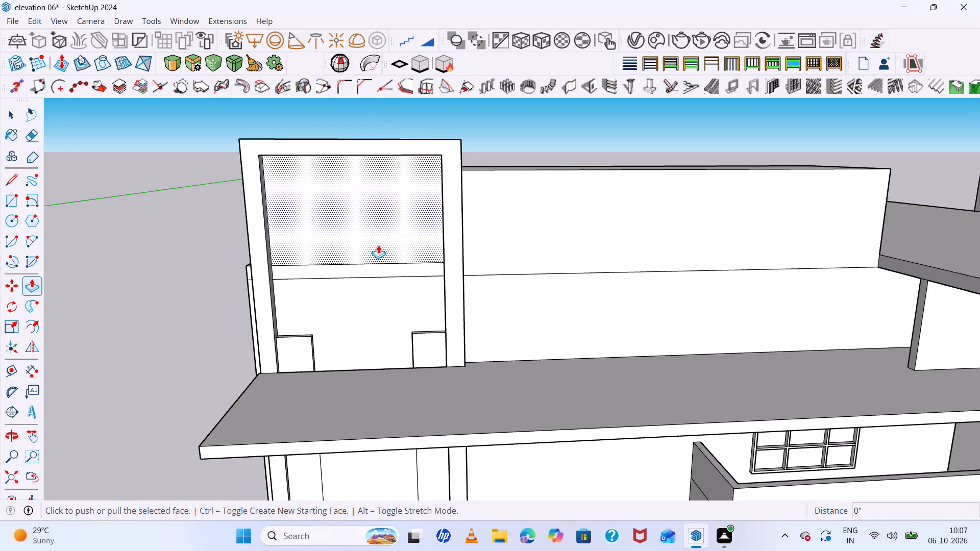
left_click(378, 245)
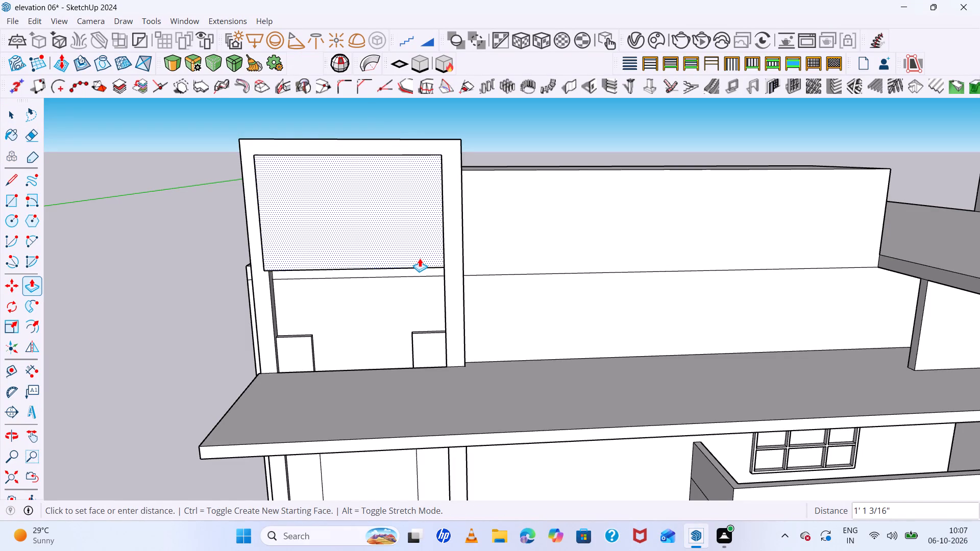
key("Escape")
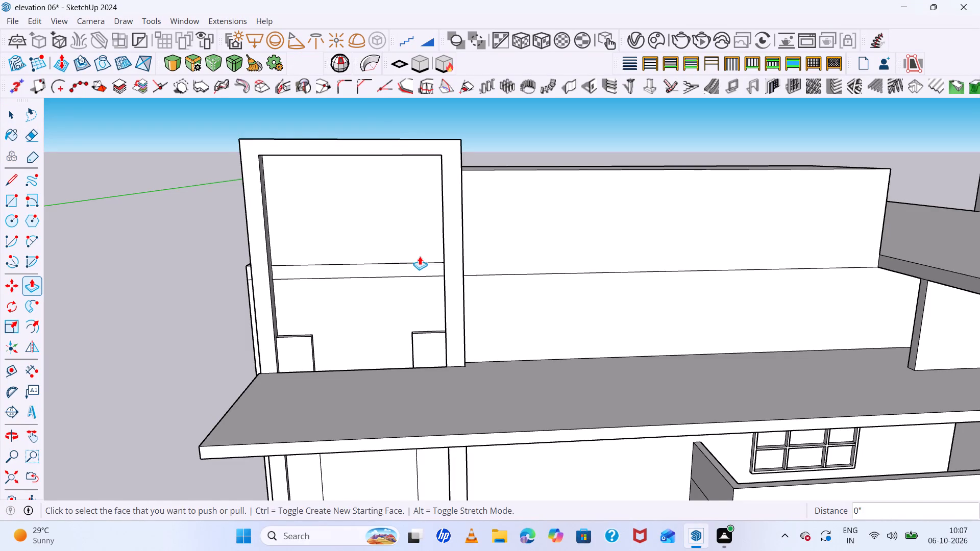
Draw a rectangle about 7' 2" by 6' 9" on the recess's back face, from its upper corner to the top of the opposite small block.
scroll(328, 228, "up", 4)
middle_click_drag(350, 227, 280, 166)
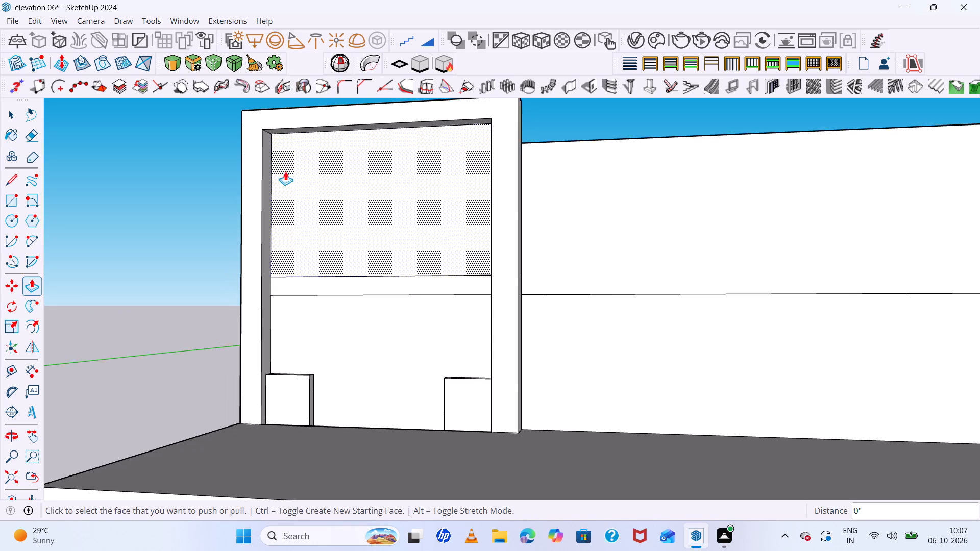
key("r")
scroll(277, 151, "up", 4)
middle_click_drag(354, 222, 357, 217)
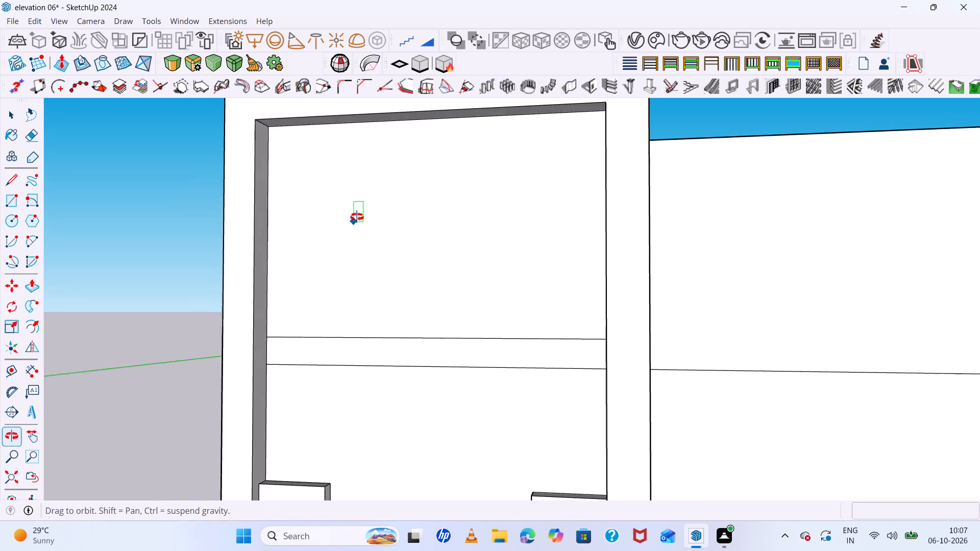
middle_click_drag(357, 217, 427, 185)
scroll(414, 179, "up", 1)
scroll(352, 263, "down", 4)
scroll(297, 168, "up", 1)
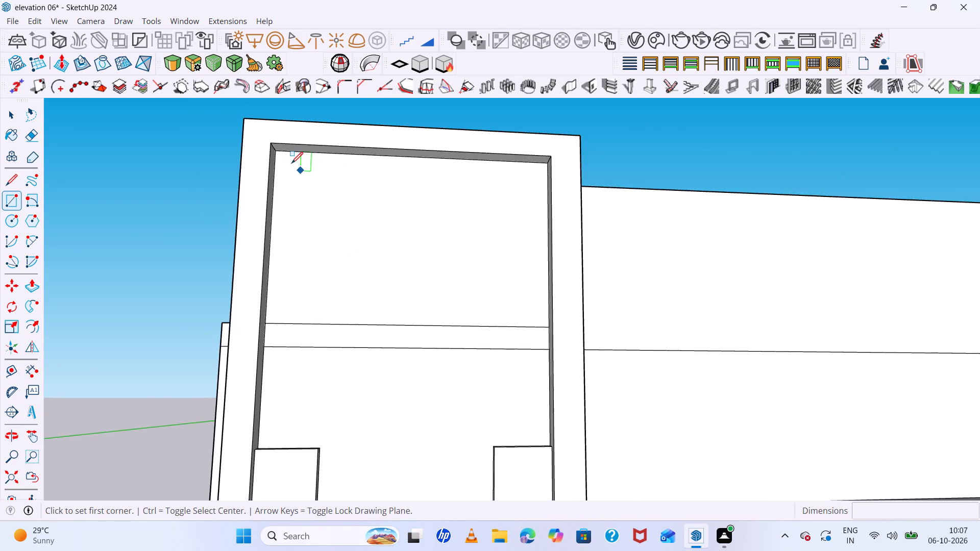
scroll(291, 163, "up", 2)
left_click(272, 147)
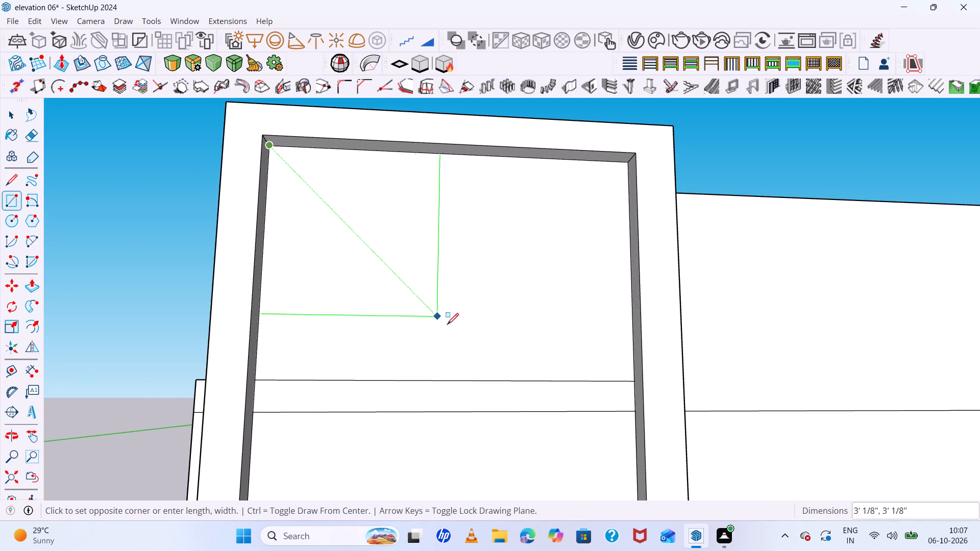
scroll(448, 325, "down", 5)
middle_click_drag(560, 448, 563, 474)
scroll(573, 465, "up", 6)
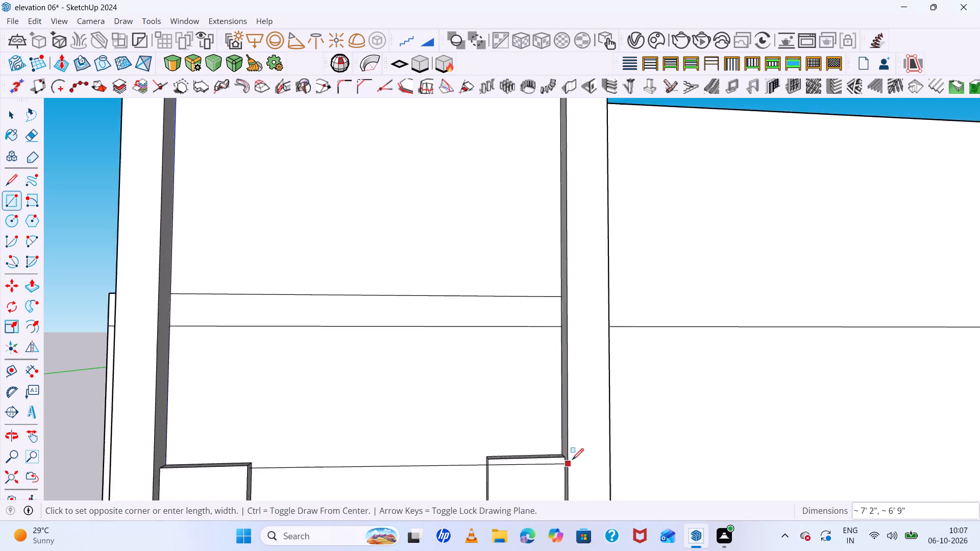
scroll(568, 456, "up", 6)
left_click(553, 449)
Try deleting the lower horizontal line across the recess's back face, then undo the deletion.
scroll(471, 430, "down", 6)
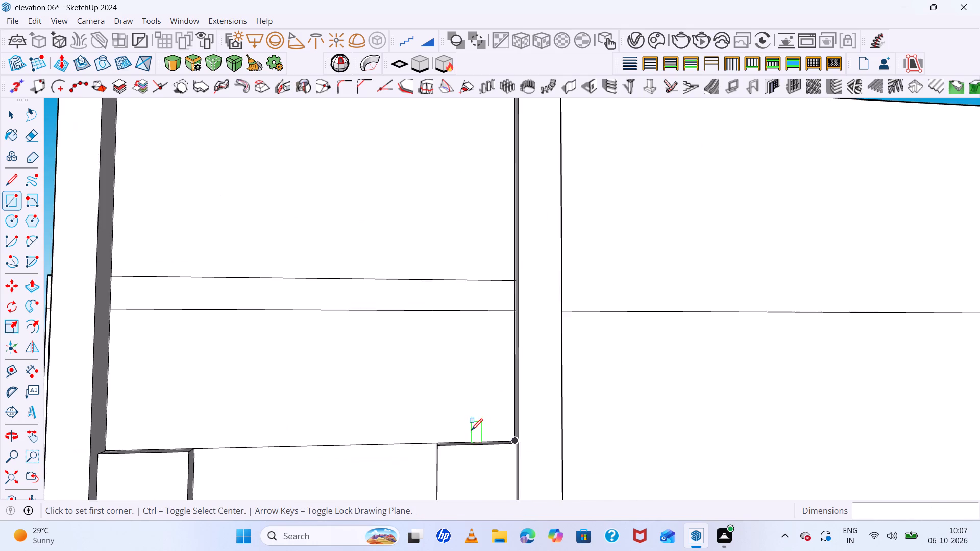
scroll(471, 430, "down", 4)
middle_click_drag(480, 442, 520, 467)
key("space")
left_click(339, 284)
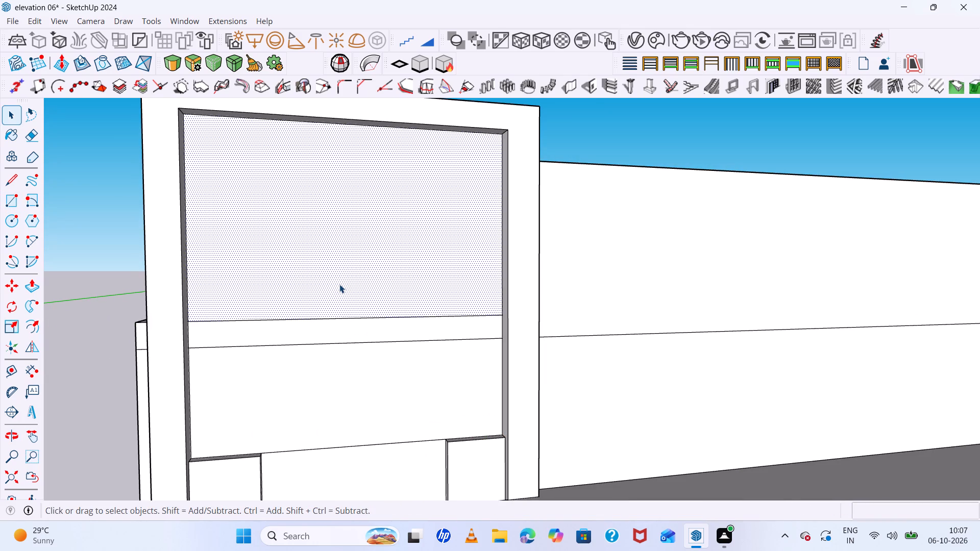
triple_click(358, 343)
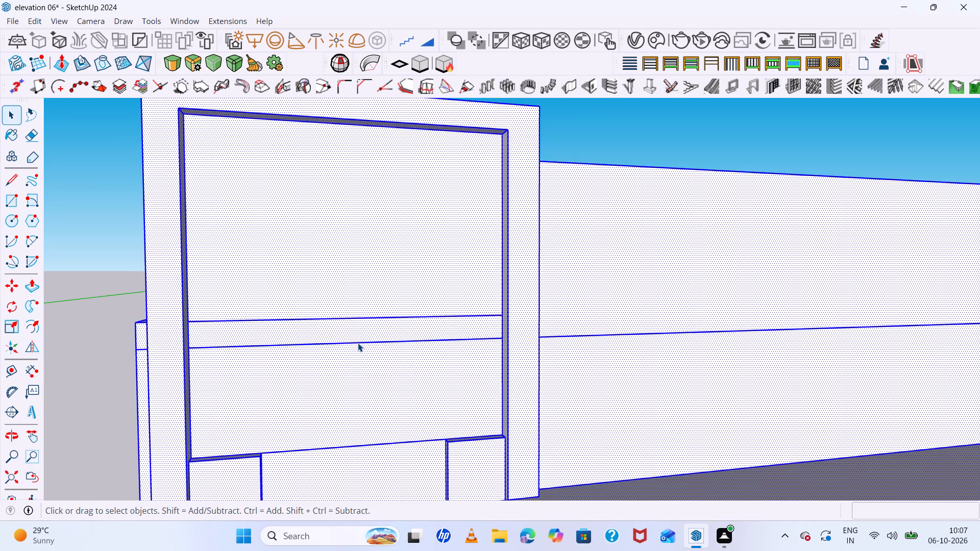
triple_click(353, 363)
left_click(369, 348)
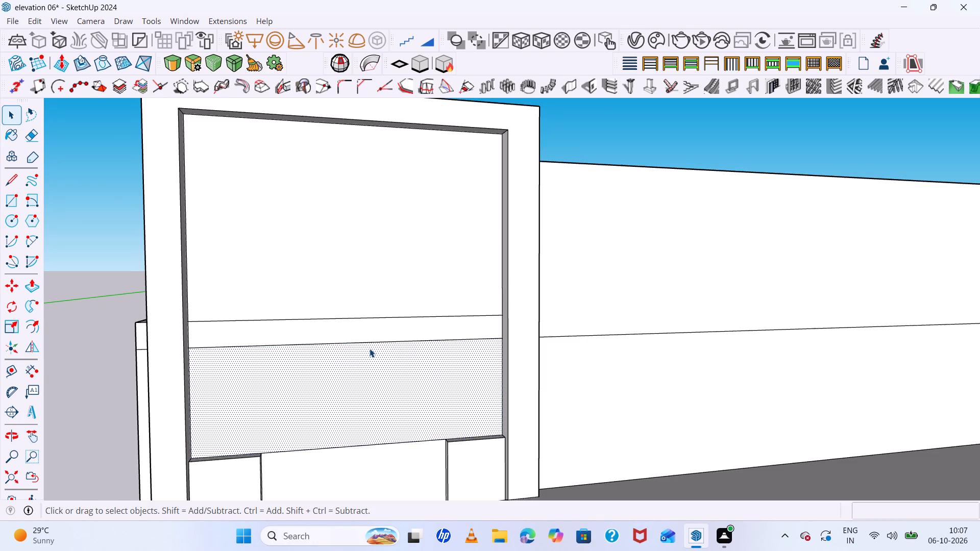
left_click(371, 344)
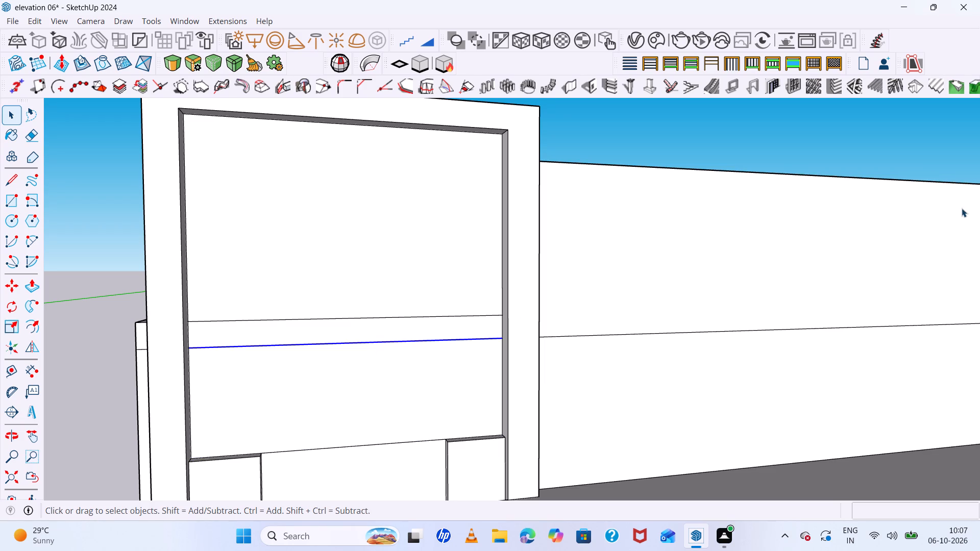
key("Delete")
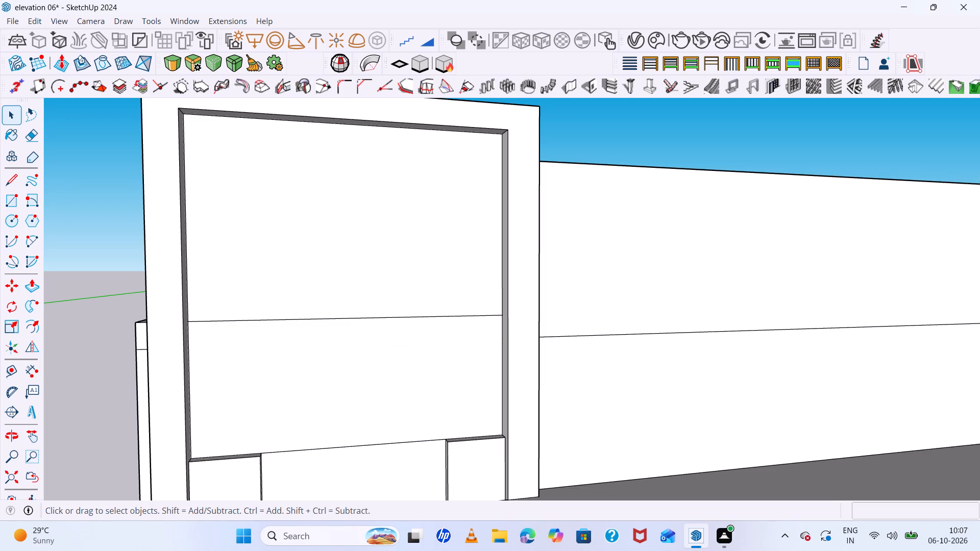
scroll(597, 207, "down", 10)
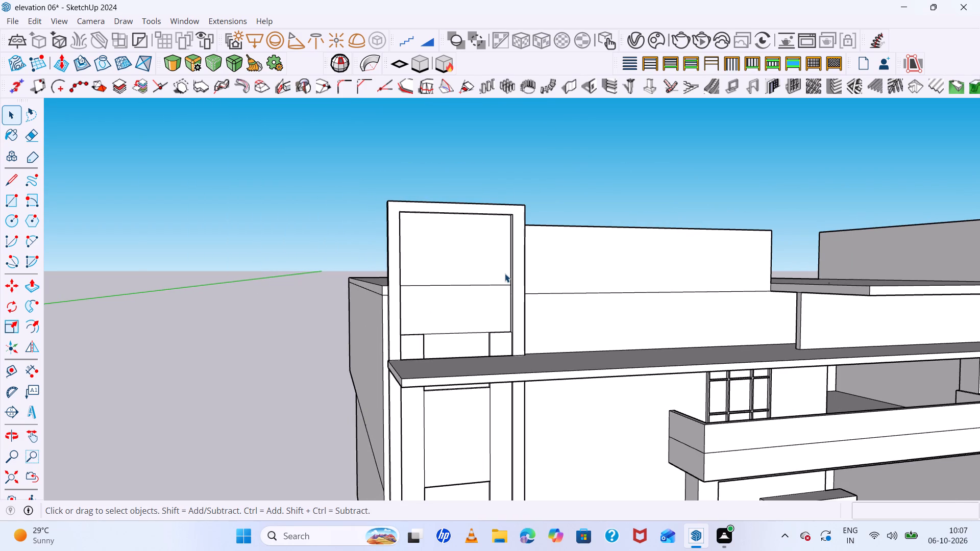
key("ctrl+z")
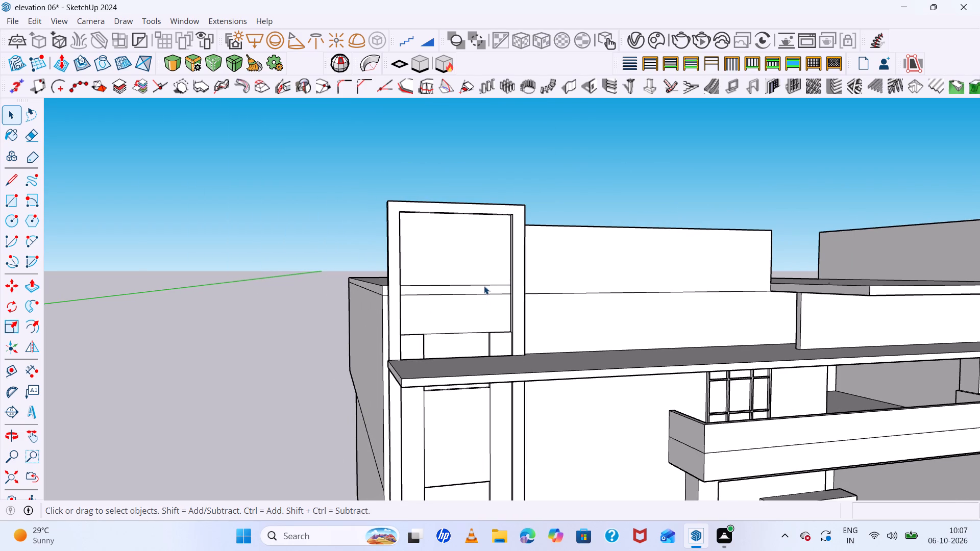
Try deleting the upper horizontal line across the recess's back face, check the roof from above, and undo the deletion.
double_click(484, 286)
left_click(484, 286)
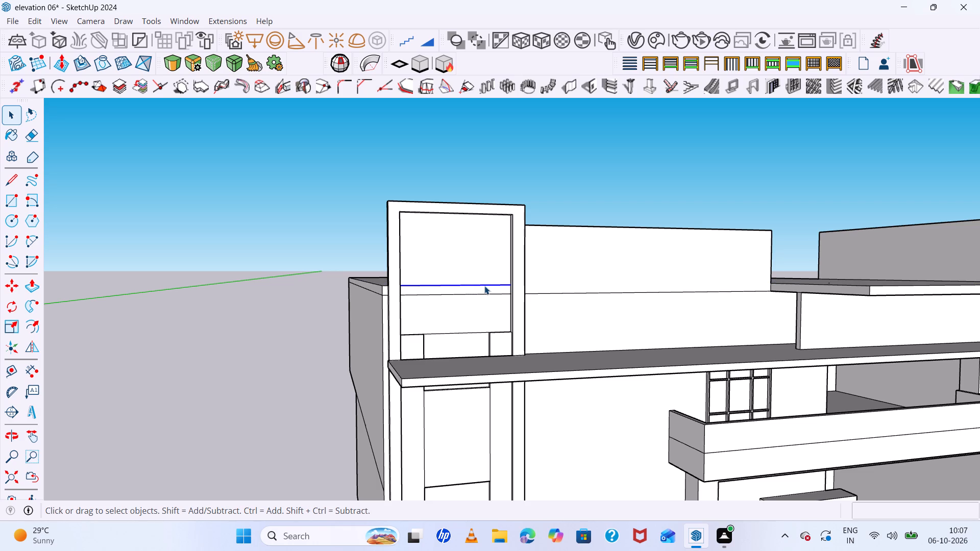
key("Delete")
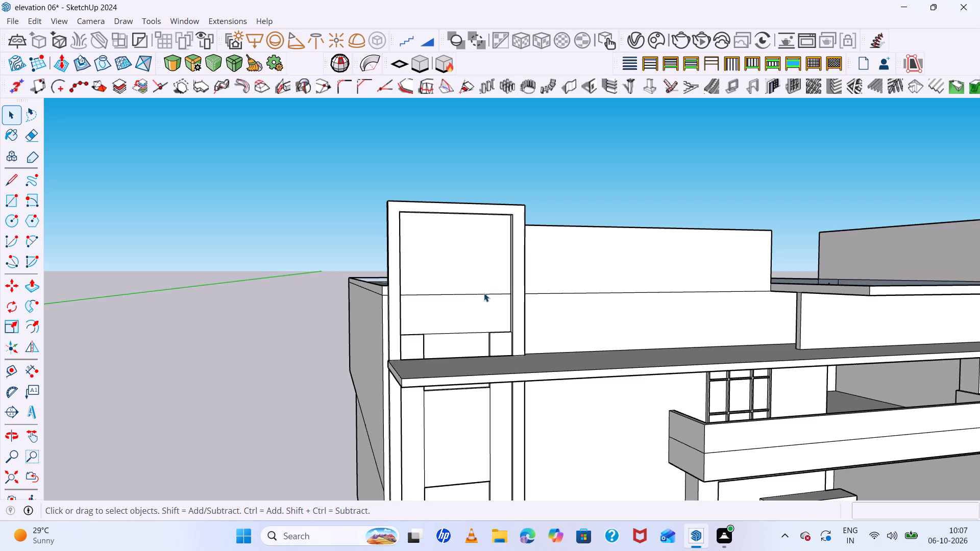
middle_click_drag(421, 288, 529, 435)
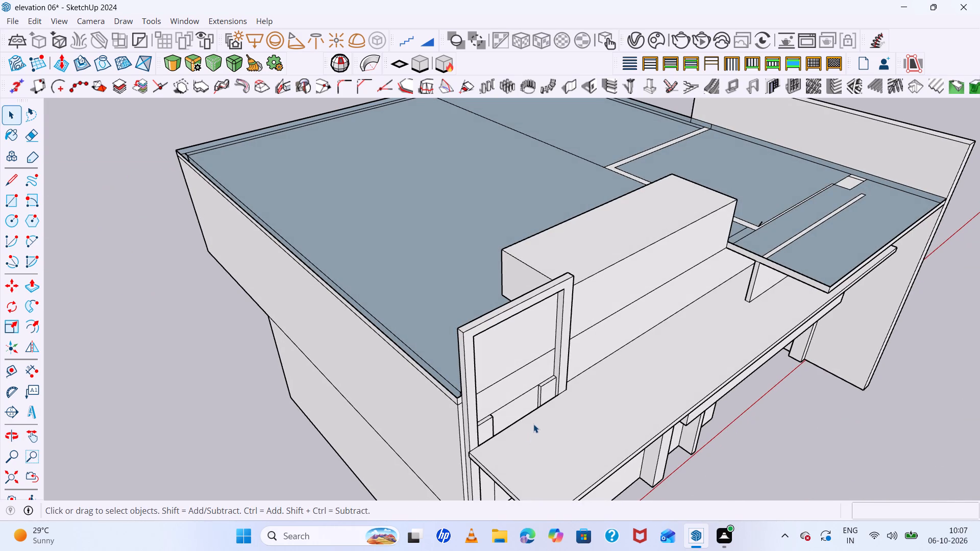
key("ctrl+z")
Push/Pull the recess's upper back panel outward 2 3/8".
middle_click_drag(542, 321, 518, 310)
scroll(489, 334, "up", 4)
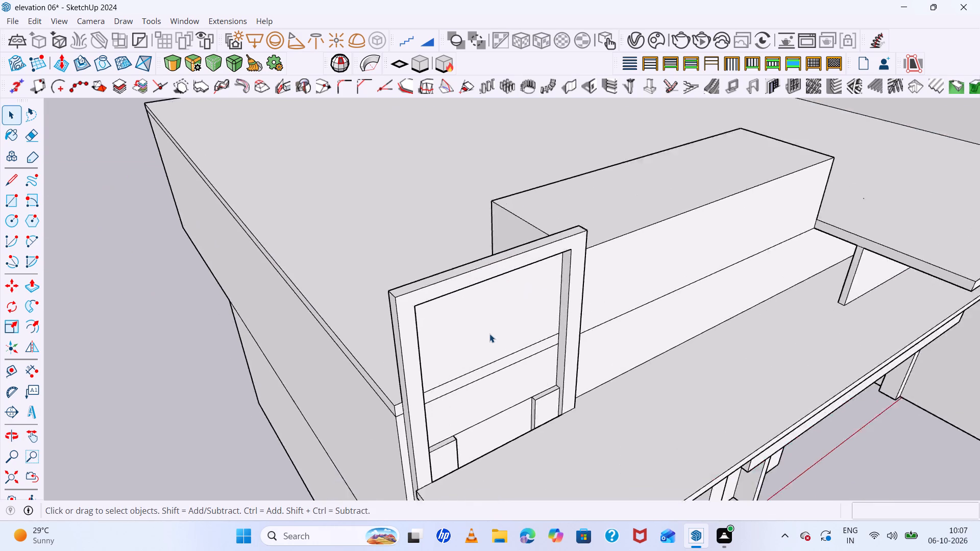
scroll(489, 334, "up", 2)
key("space")
double_click(489, 334)
key("p")
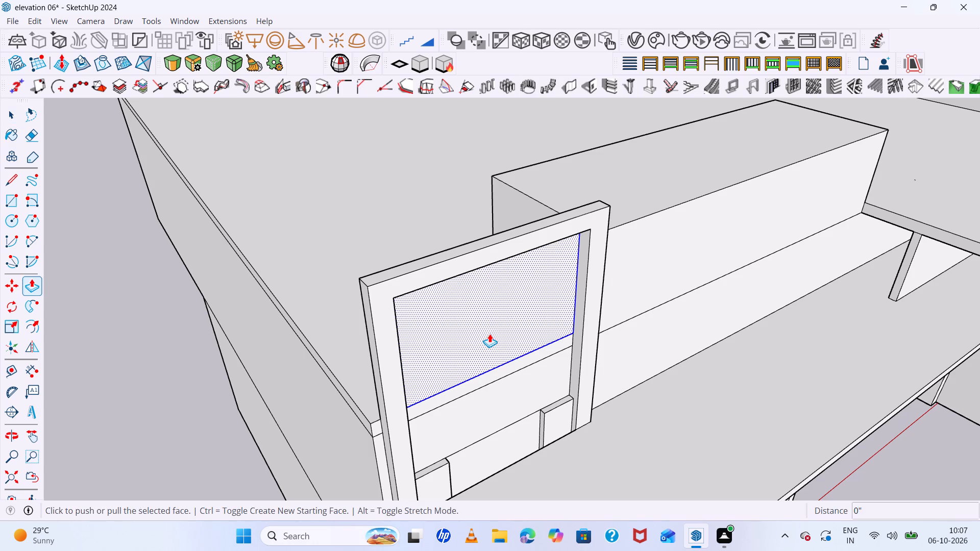
left_click(489, 334)
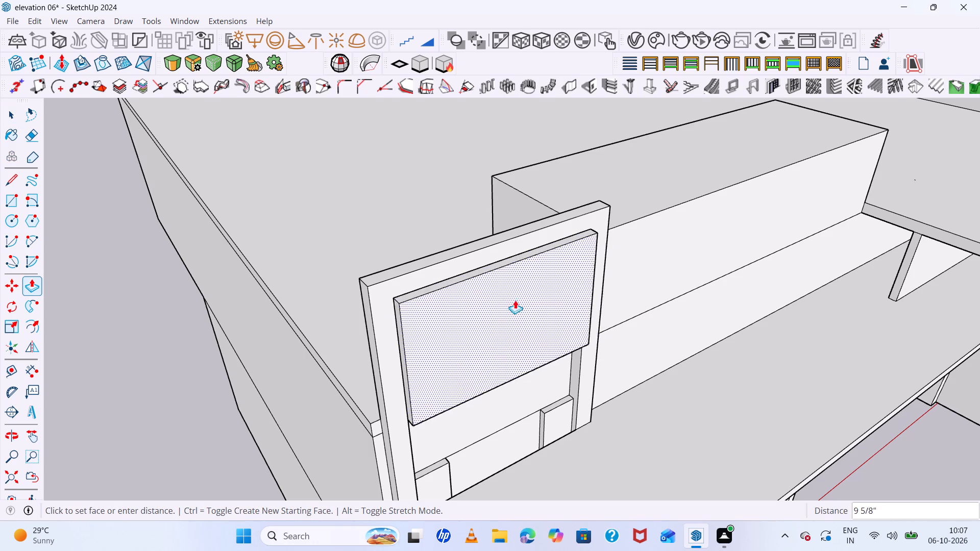
left_click(527, 289)
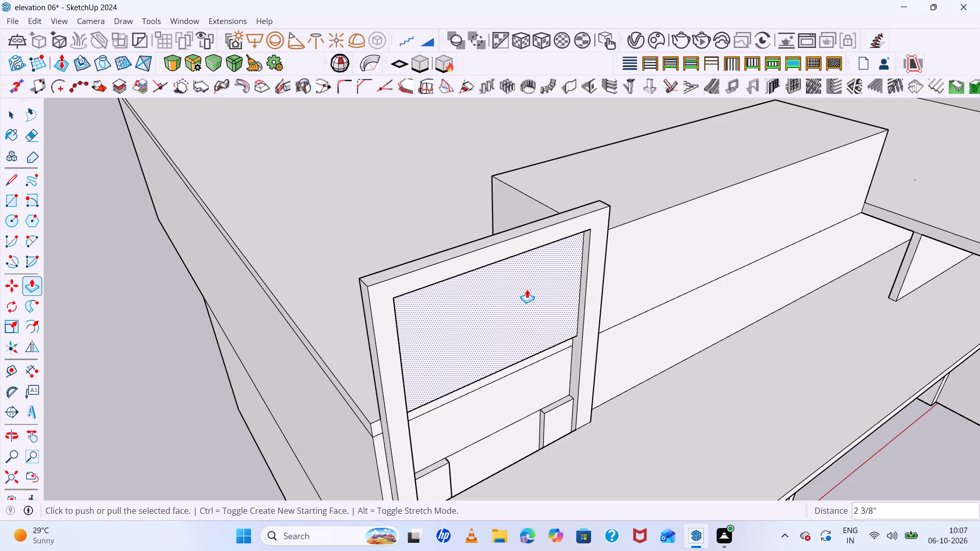
Push/Pull the narrow middle band and the lower back panel outward by the same 2 3/8", flush with the upper panel.
middle_click_drag(570, 351, 515, 261)
scroll(447, 264, "up", 5)
triple_click(446, 264)
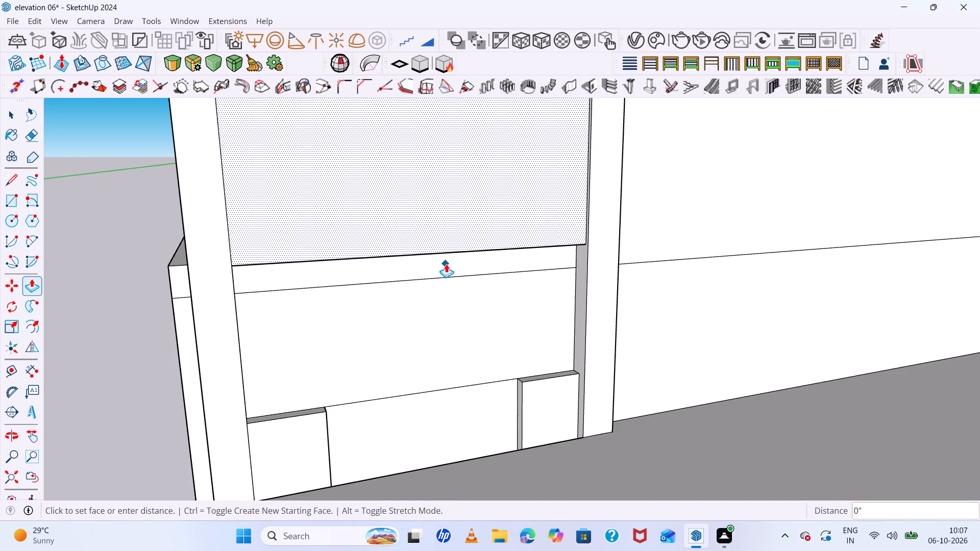
key("ctrl+z")
key("space")
left_click(446, 264)
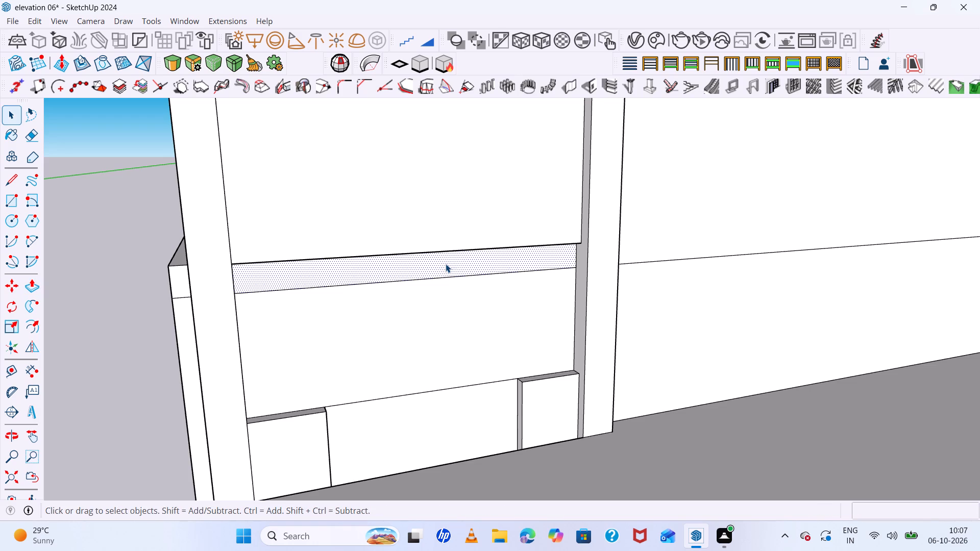
key("p")
double_click(446, 264)
double_click(448, 323)
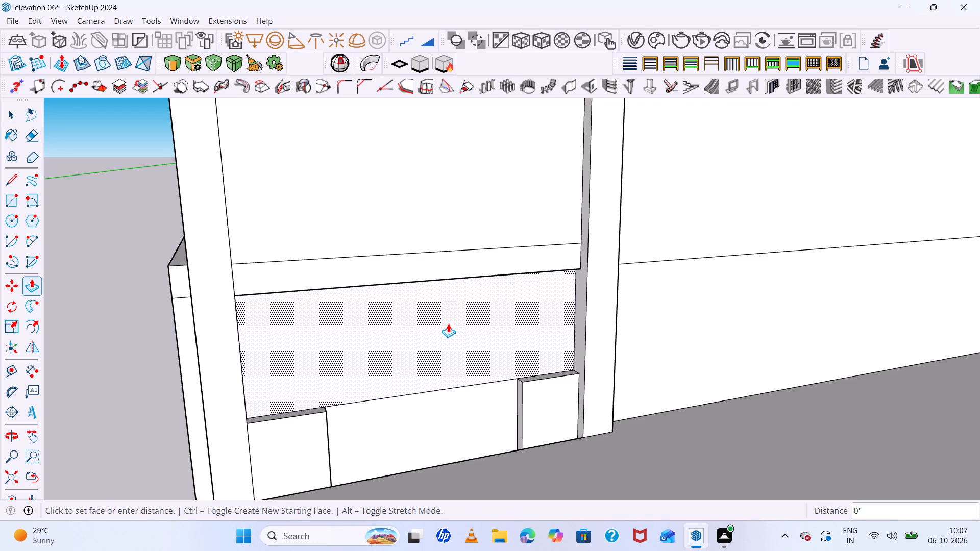
Delete the lower horizontal line across the thickened back panel inside the frame.
scroll(433, 320, "down", 4)
middle_click_drag(433, 323, 563, 328)
key("space")
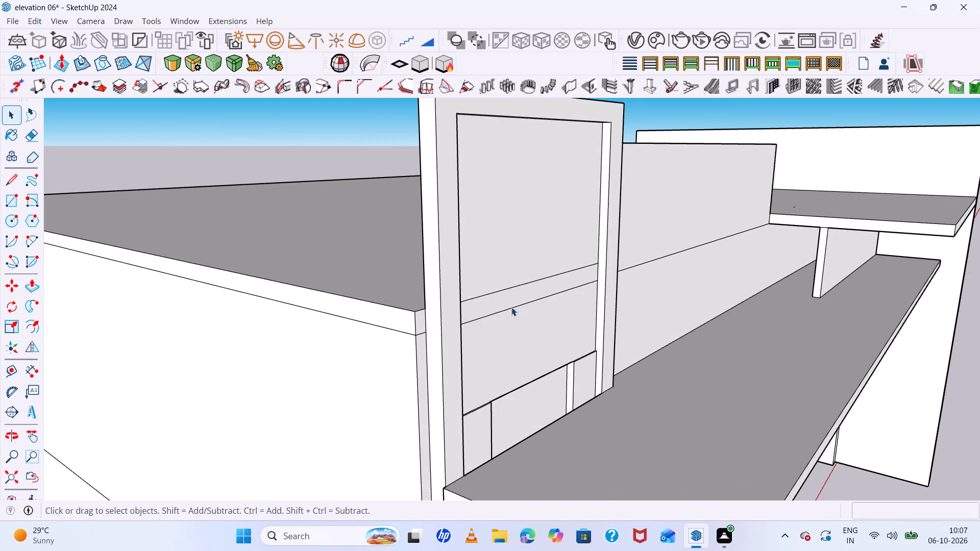
left_click(511, 310)
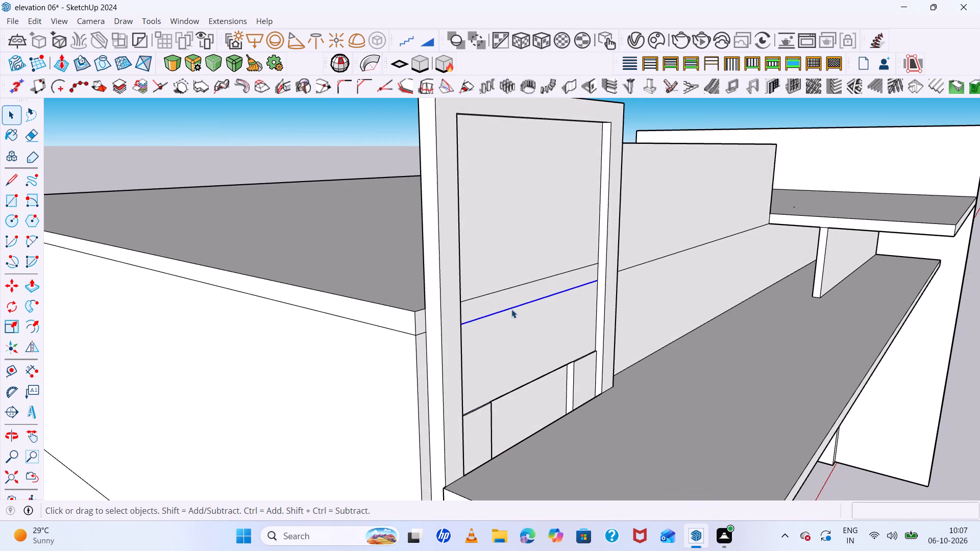
key("Delete")
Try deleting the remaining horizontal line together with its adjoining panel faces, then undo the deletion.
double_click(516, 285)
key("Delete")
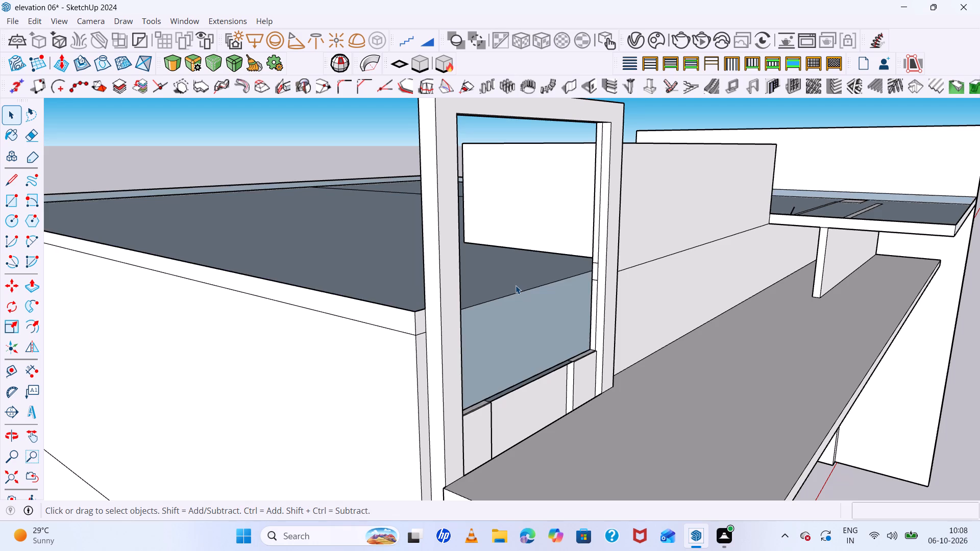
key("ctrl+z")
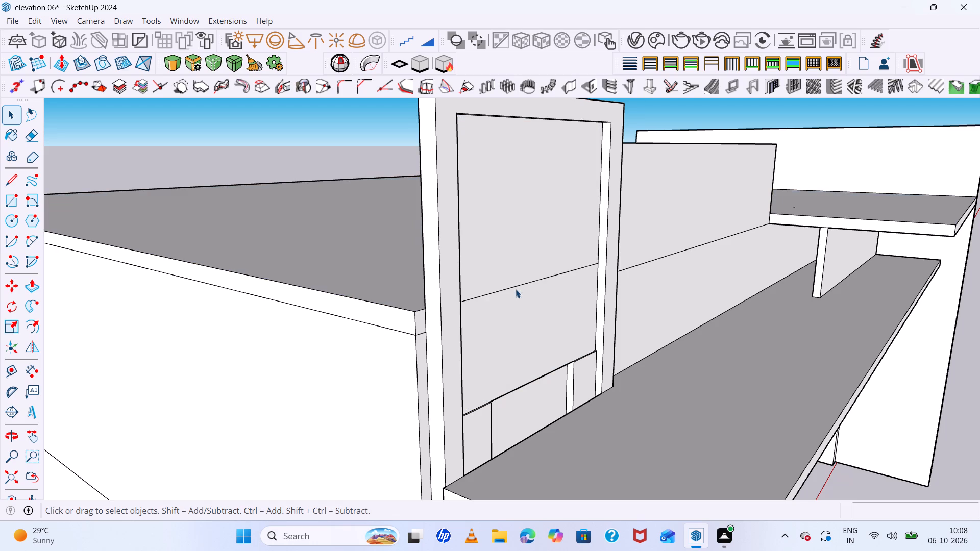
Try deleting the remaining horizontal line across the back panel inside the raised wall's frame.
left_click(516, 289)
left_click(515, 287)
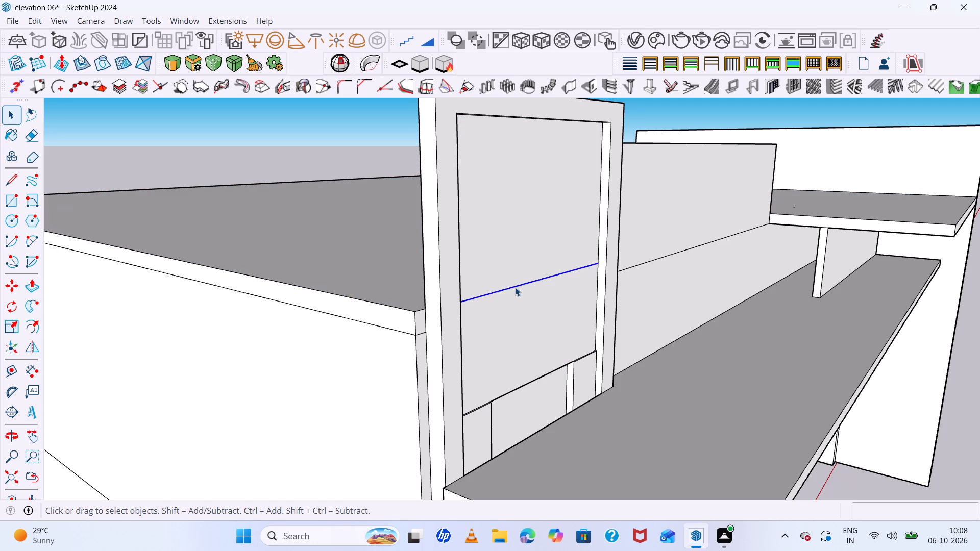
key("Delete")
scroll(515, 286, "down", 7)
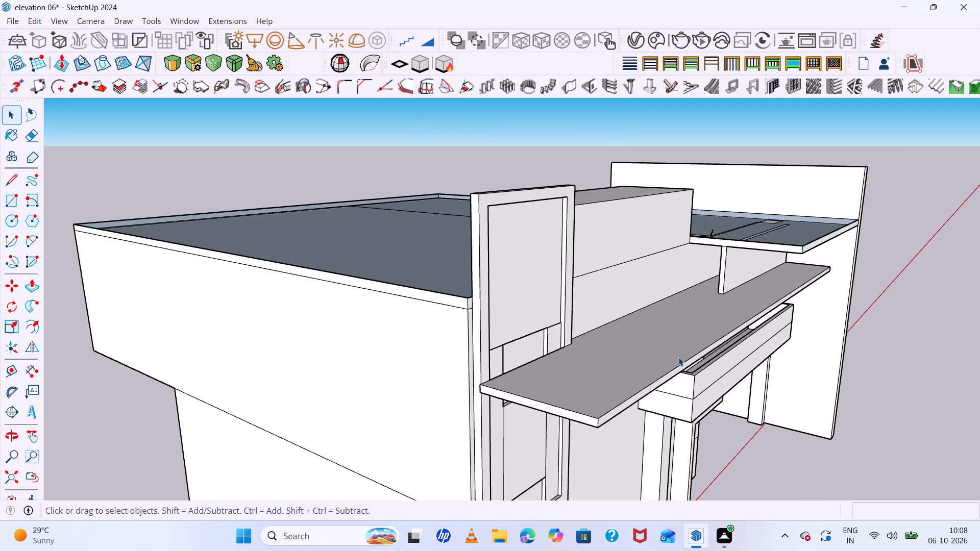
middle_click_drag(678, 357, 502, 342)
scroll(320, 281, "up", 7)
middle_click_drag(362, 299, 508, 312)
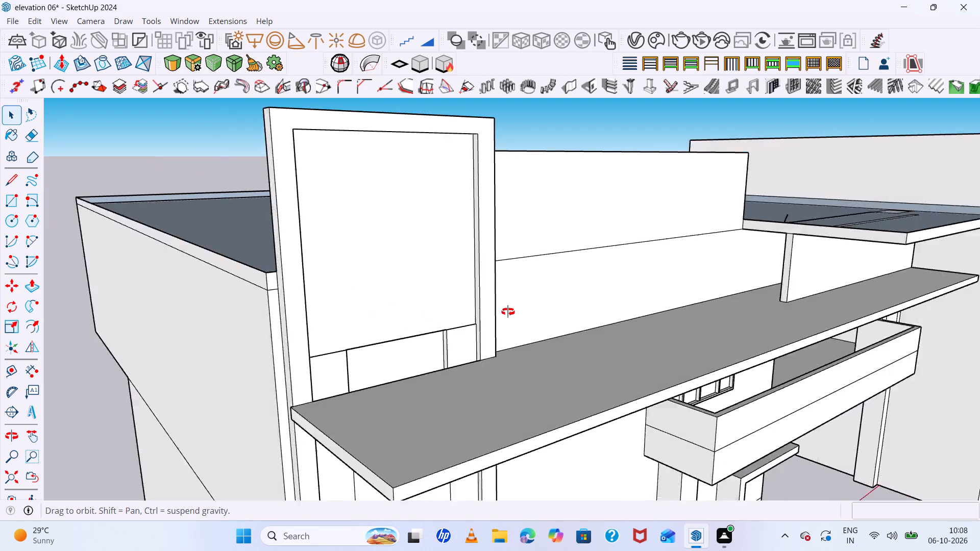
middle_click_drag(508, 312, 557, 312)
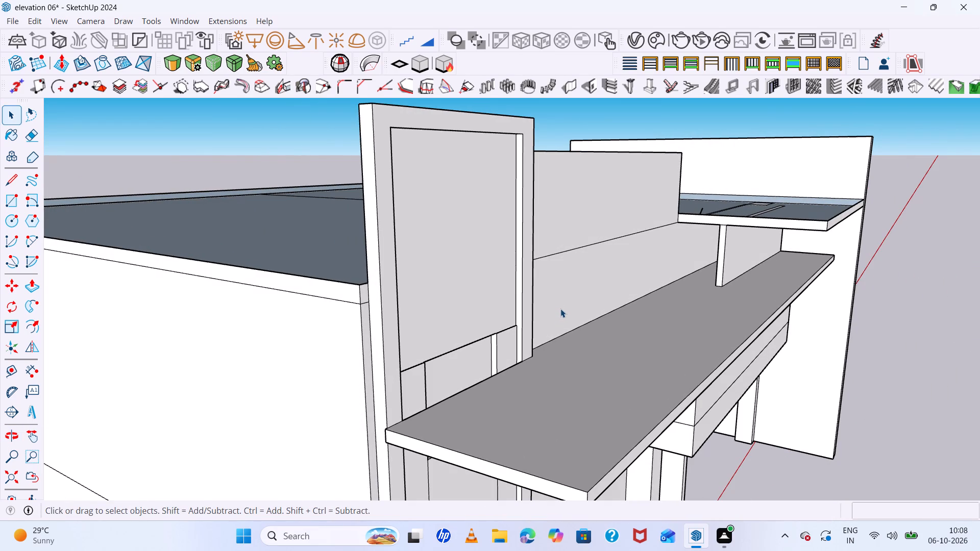
Undo the line deletion, the back panel thickening and the earlier recess extension, back to the short recess just above the canopy slab.
key("ctrl+z")
key("ctrl+z")
key("ctrl+z")
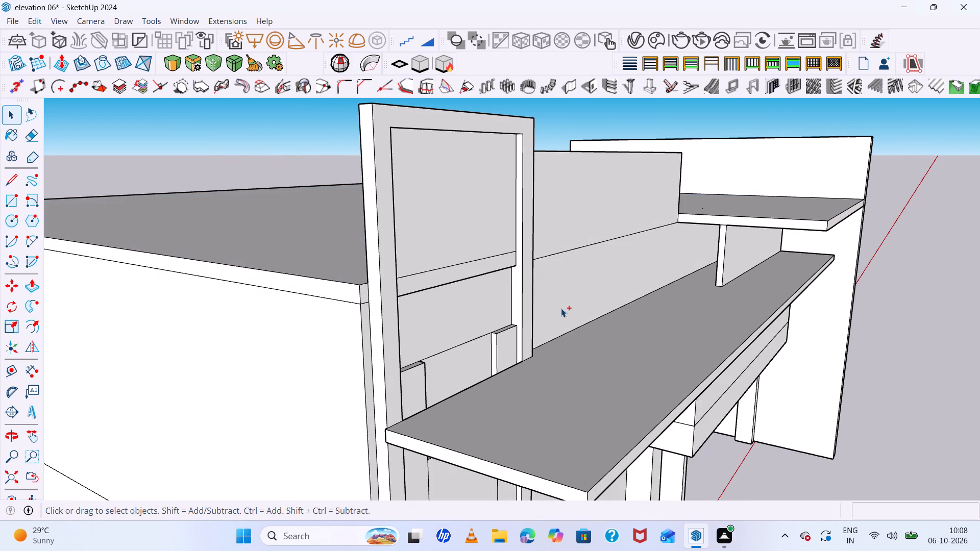
key("ctrl+z")
key("ctrl+z")
key("ctrl+z")
key("ctrl+z")
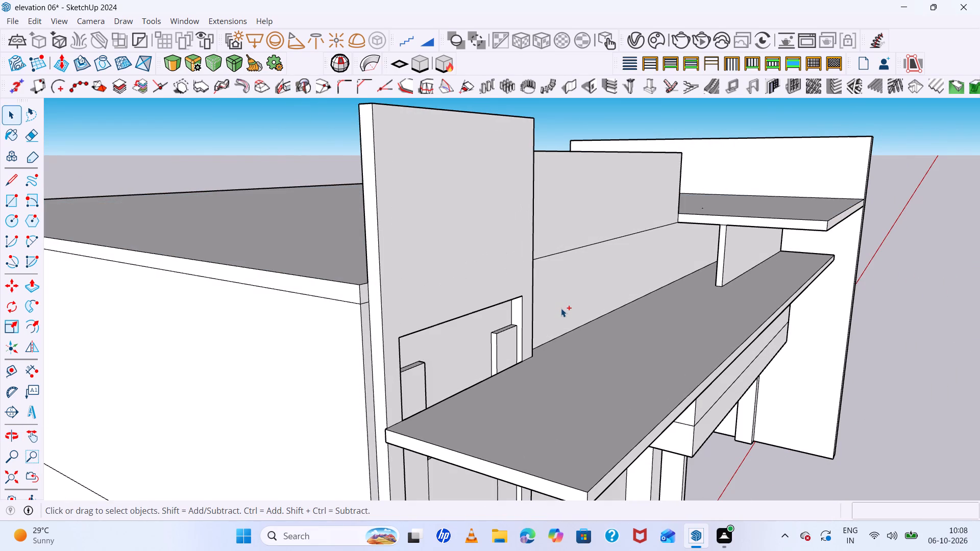
Push/Pull the top face of the raised wall's recess upward about 3' 9" to make the recess taller.
middle_click_drag(424, 324, 448, 243)
scroll(461, 249, "up", 5)
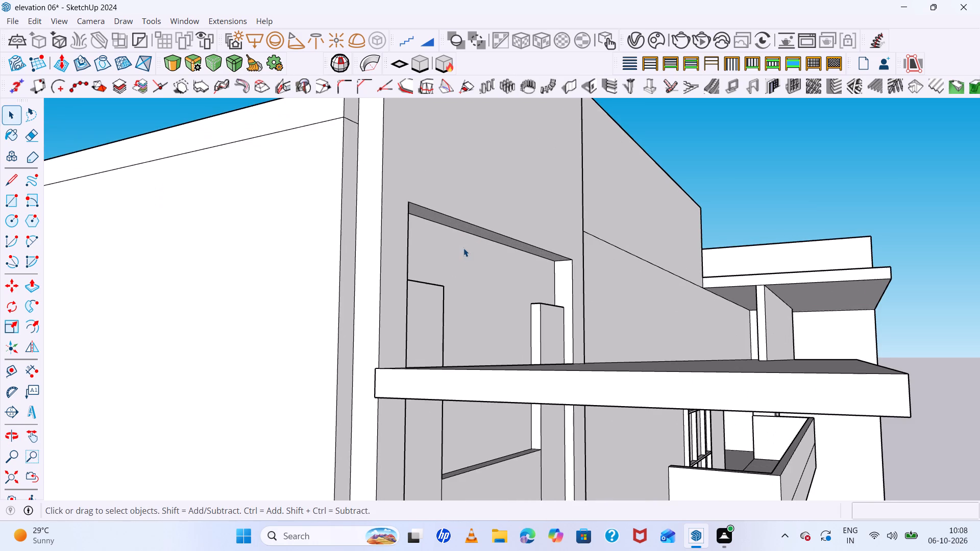
key("space")
scroll(471, 234, "up", 5)
left_click(470, 228)
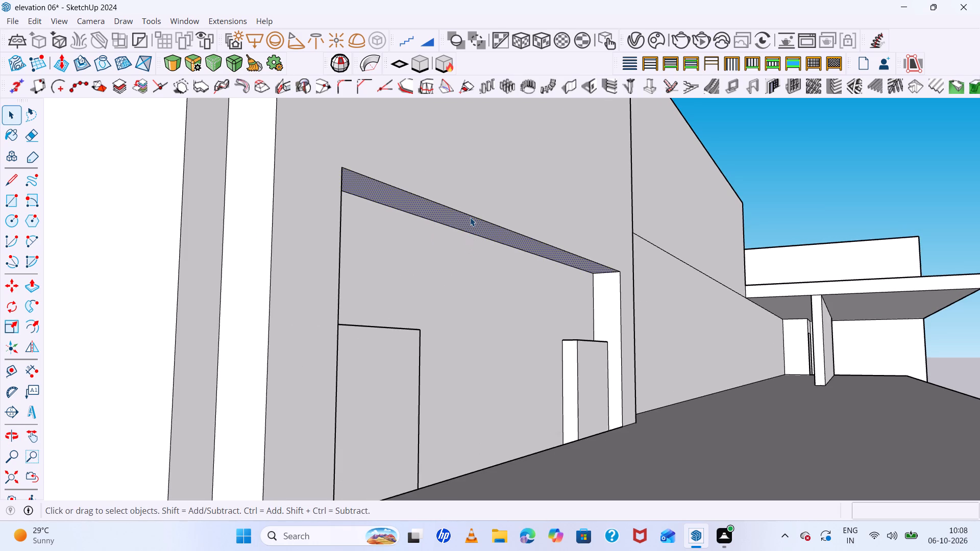
key("p")
left_click(468, 227)
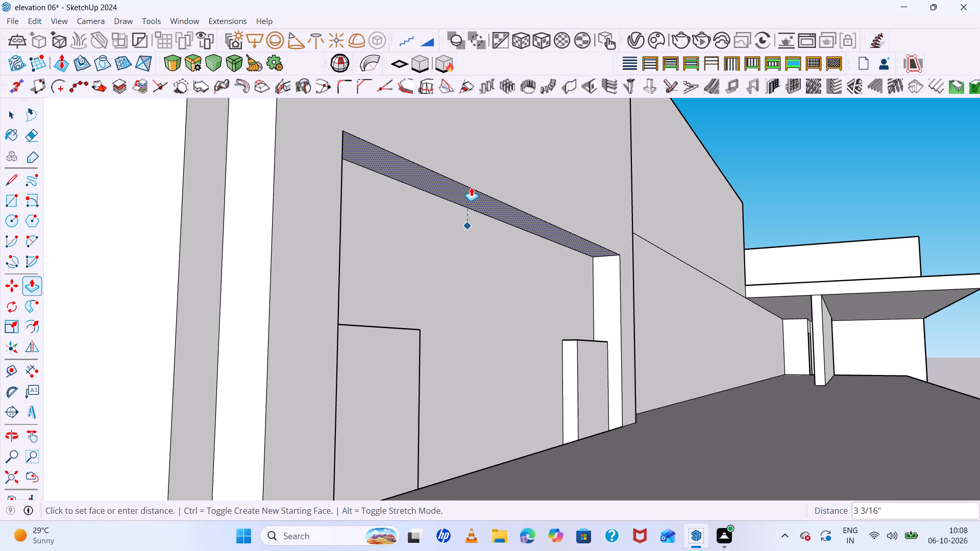
scroll(469, 168, "down", 19)
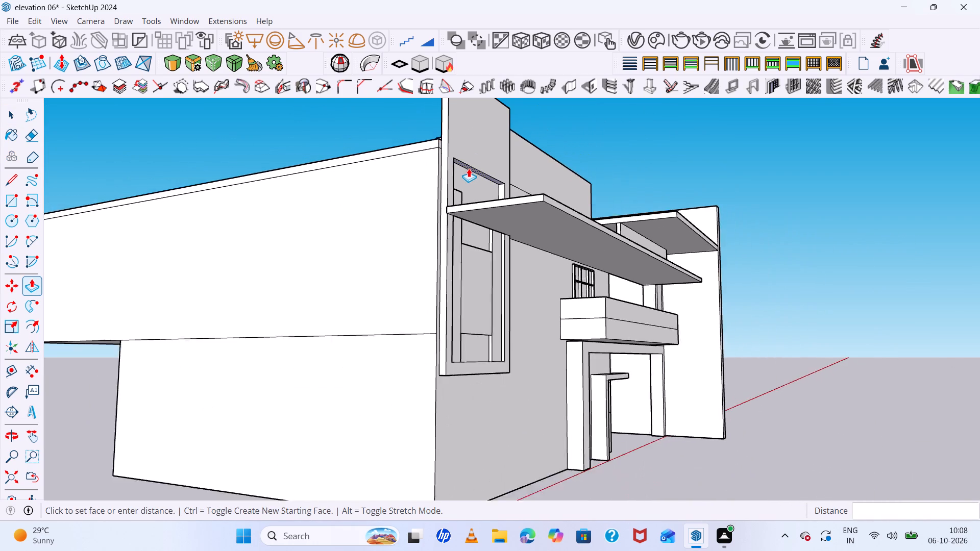
scroll(469, 168, "down", 1)
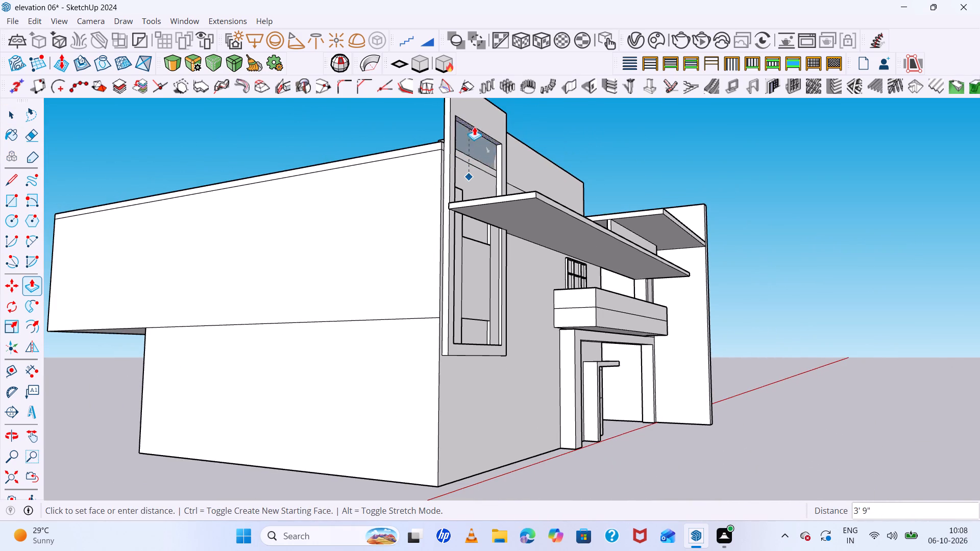
left_click(474, 122)
Push/Pull the raised wall's top face downward, leaving a narrower frame band above the recess.
middle_click_drag(471, 167, 649, 328)
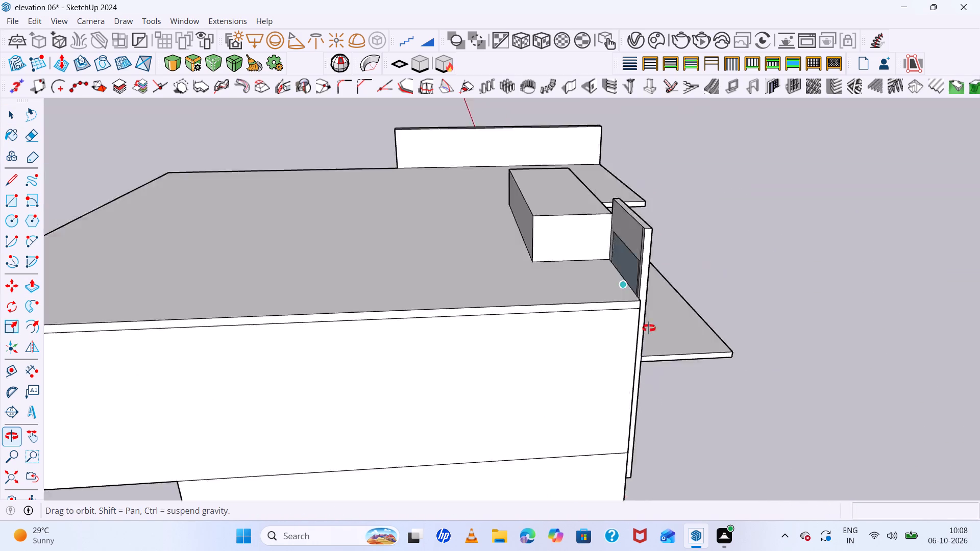
middle_click_drag(649, 328, 673, 390)
scroll(693, 336, "up", 5)
left_click(693, 325)
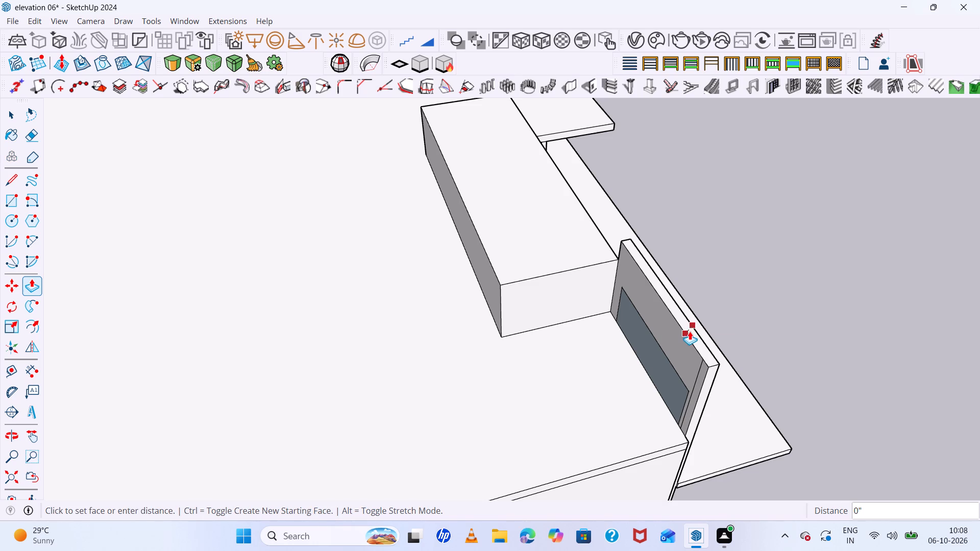
key("space")
left_click(690, 334)
key("p")
left_click(690, 334)
triple_click(684, 361)
middle_click_drag(784, 413, 774, 408)
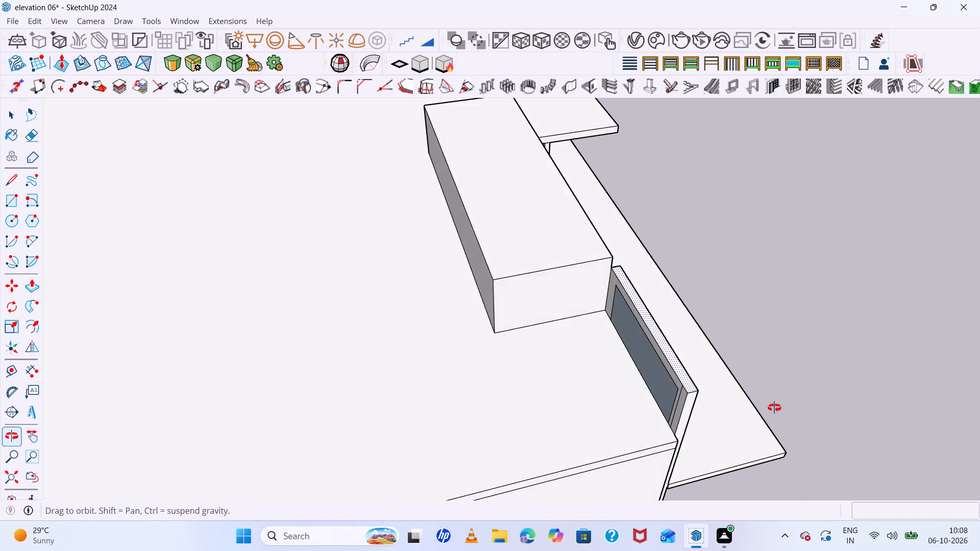
middle_click_drag(774, 408, 752, 394)
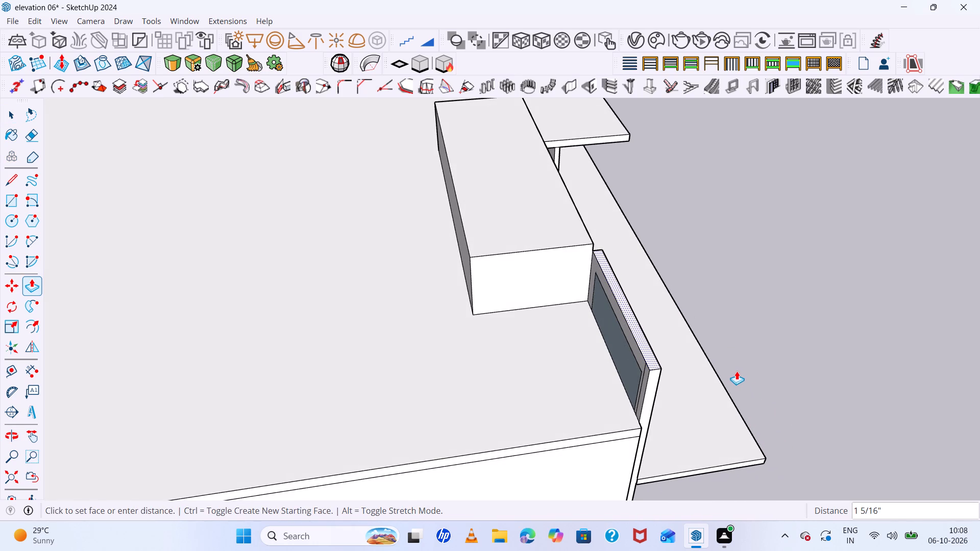
left_click(737, 371)
Hide the two horizontal lines crossing the back panel inside the recess and clear the selection.
middle_click_drag(785, 368, 501, 327)
scroll(223, 255, "up", 6)
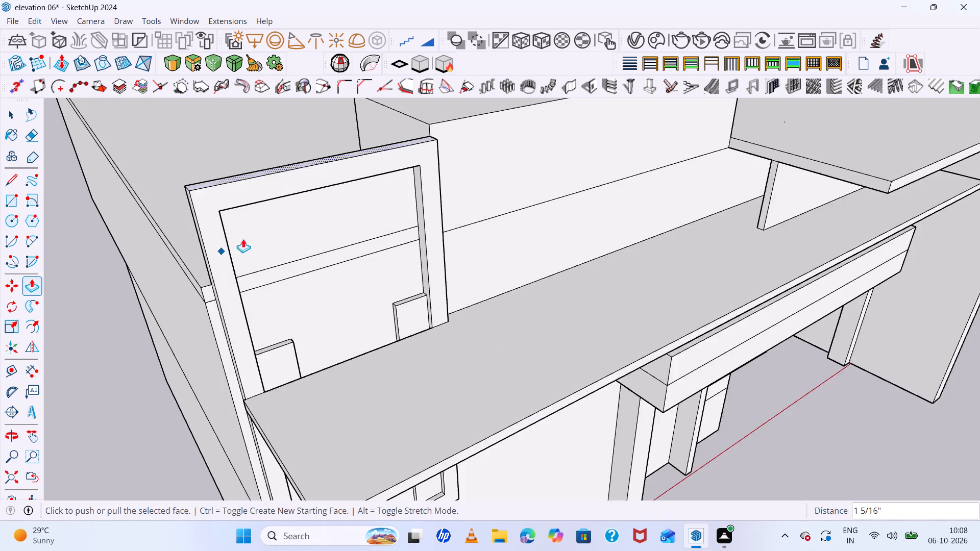
middle_click_drag(374, 255, 410, 234)
key("space")
scroll(346, 255, "up", 5)
middle_click_drag(331, 257, 358, 264)
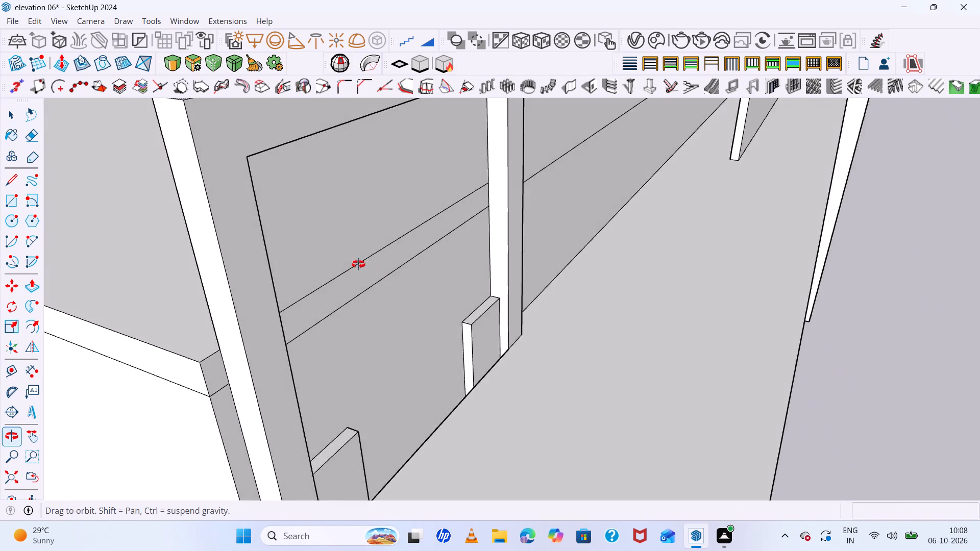
middle_click_drag(358, 264, 322, 259)
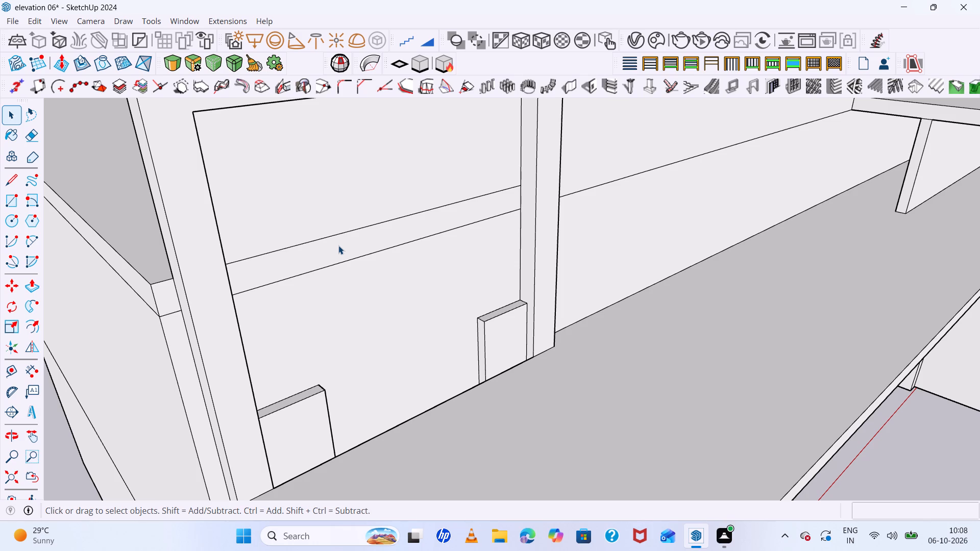
scroll(338, 245, "down", 3)
scroll(363, 242, "up", 4)
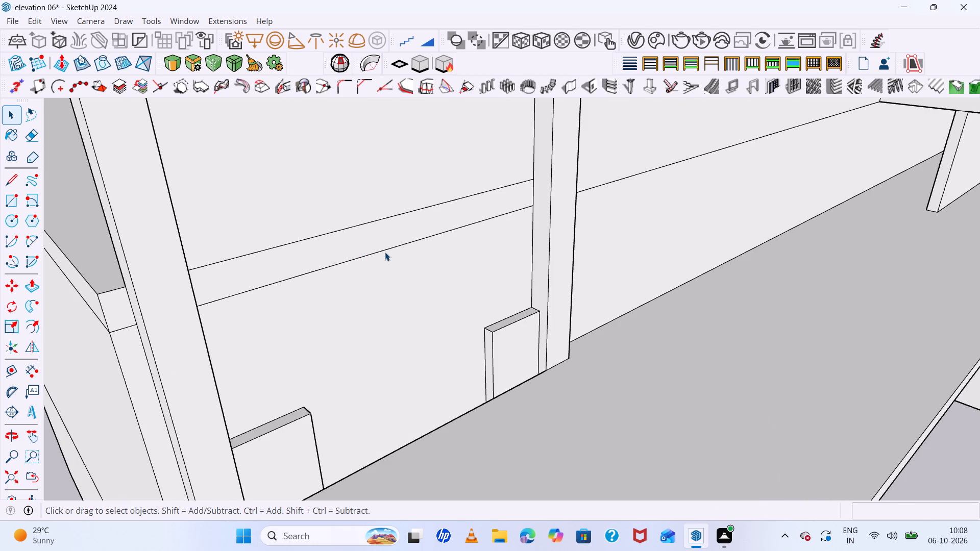
left_click(385, 252)
right_click(385, 251)
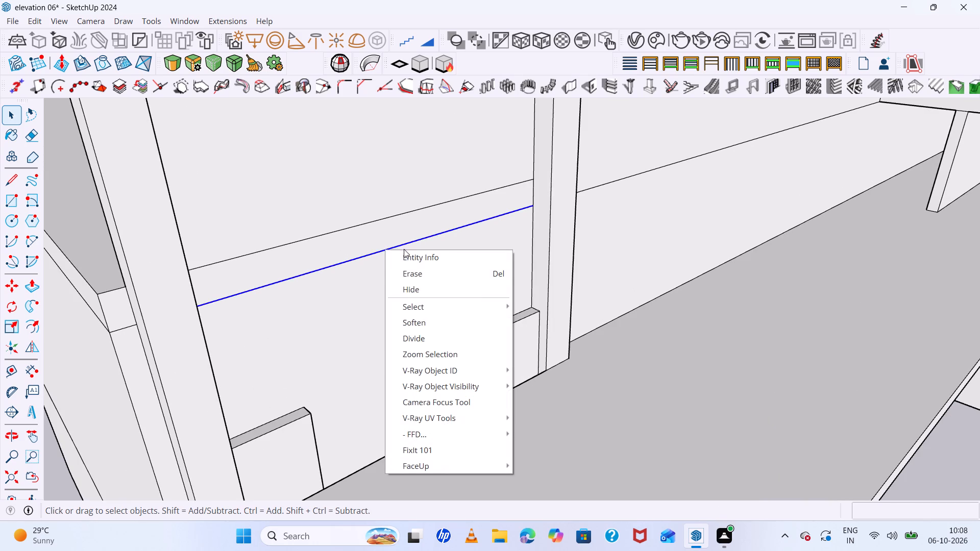
left_click(421, 291)
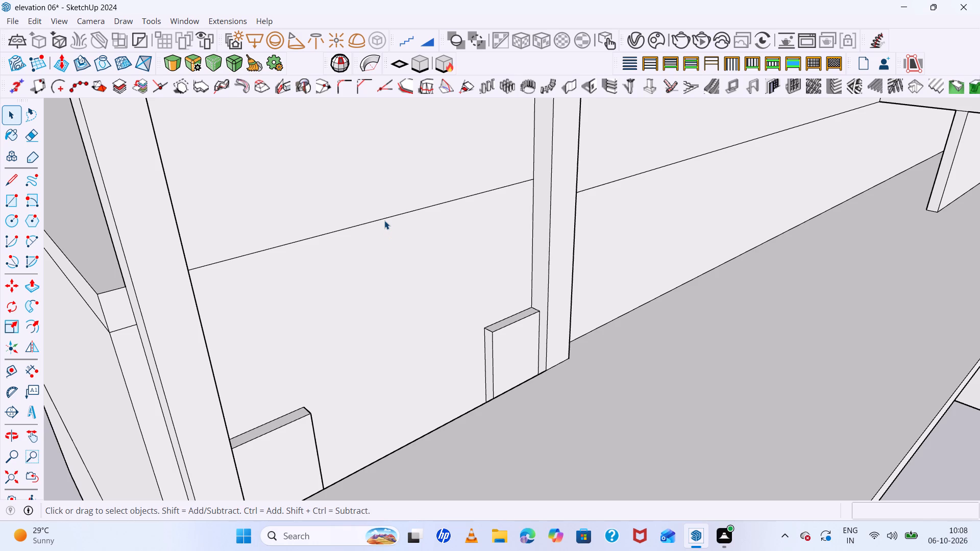
left_click(384, 220)
right_click(384, 220)
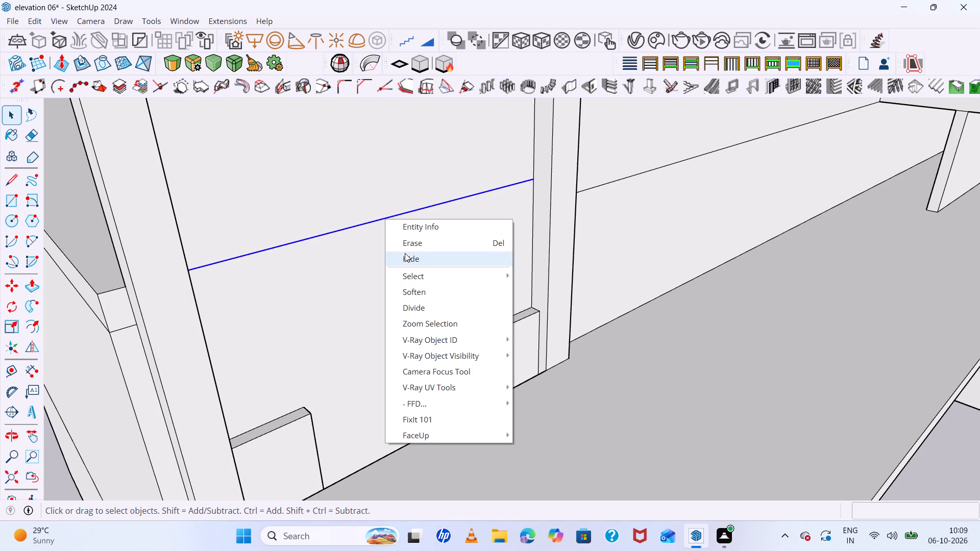
double_click(406, 259)
scroll(381, 261, "down", 6)
middle_click_drag(386, 267, 684, 297)
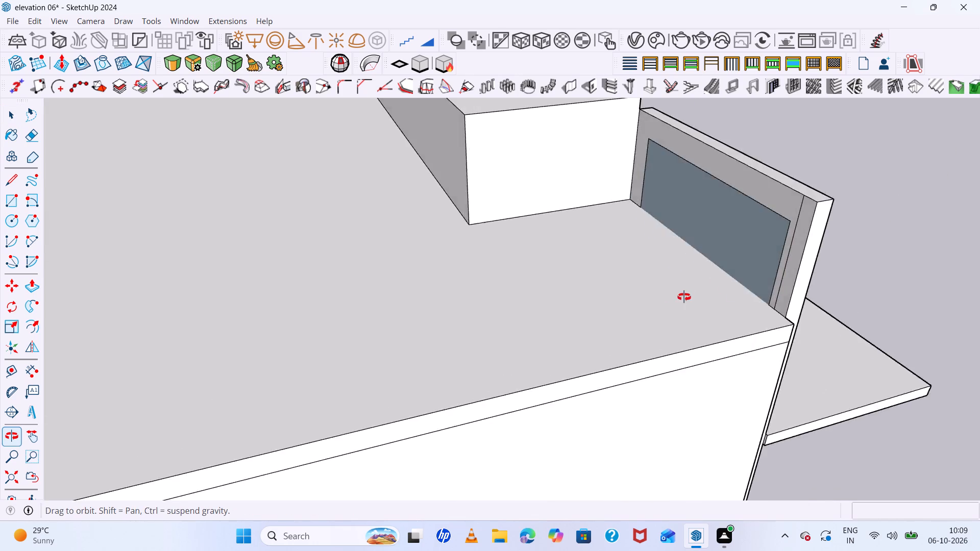
middle_click_drag(684, 297, 251, 263)
key("space")
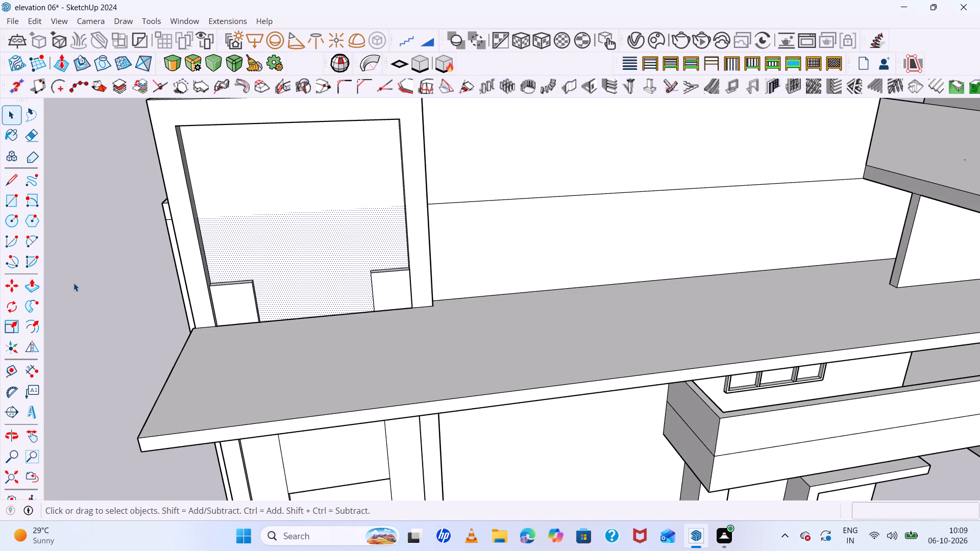
left_click(74, 283)
Draw a small rectangle about 11 7/16" by 3 3/4" on the rooftop block's top face, near the end beside the framed wall.
scroll(127, 292, "down", 6)
middle_click_drag(177, 306, 325, 229)
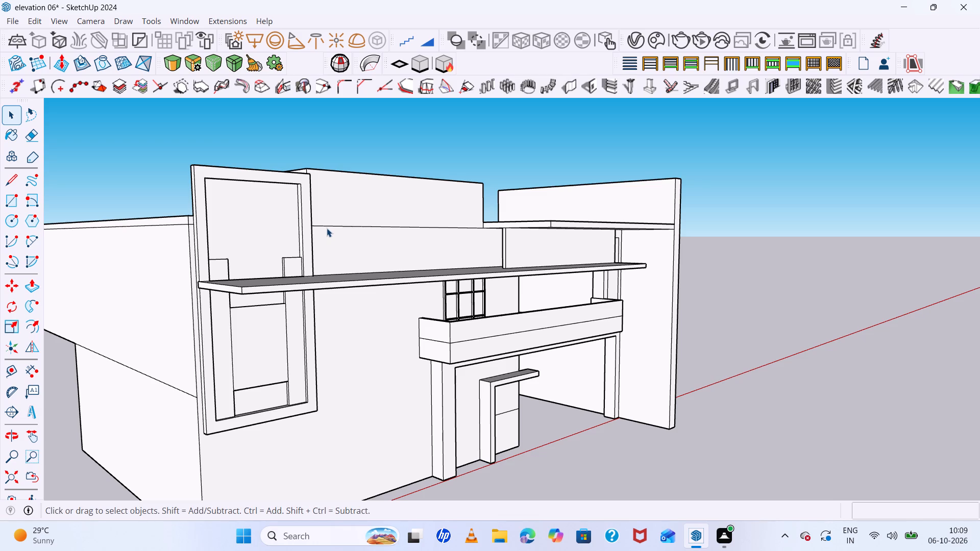
scroll(254, 260, "down", 4)
middle_click_drag(268, 291, 242, 399)
scroll(321, 189, "up", 6)
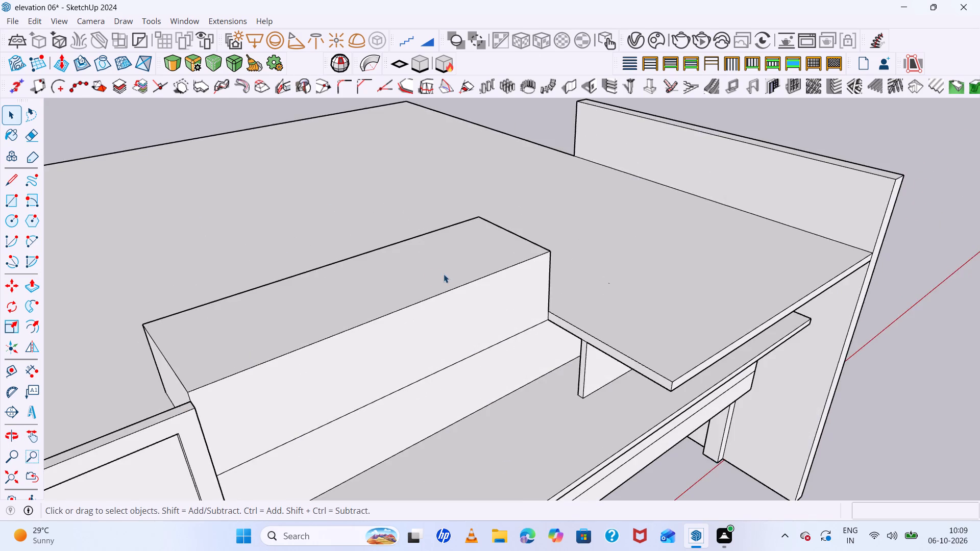
middle_click_drag(440, 276, 289, 354)
double_click(168, 292)
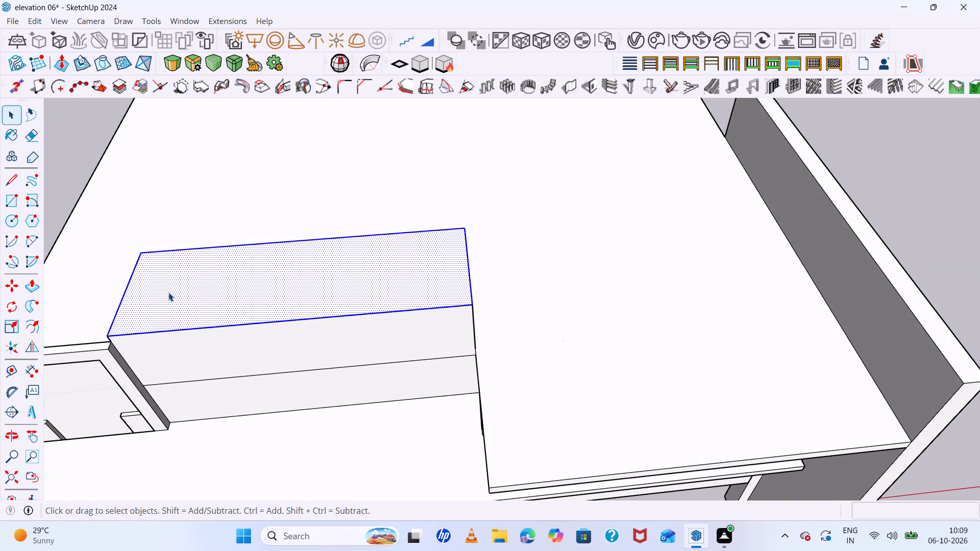
key("r")
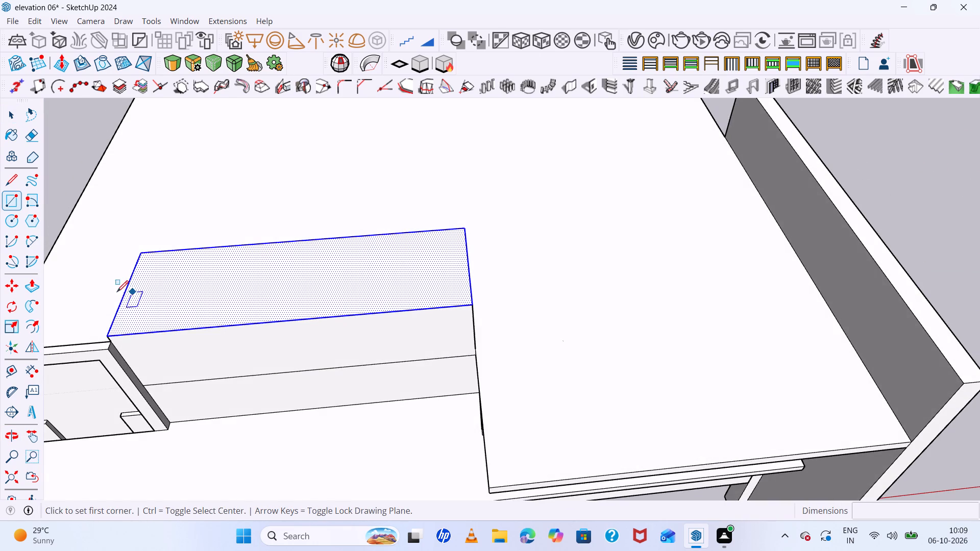
scroll(139, 305, "up", 3)
left_click(140, 299)
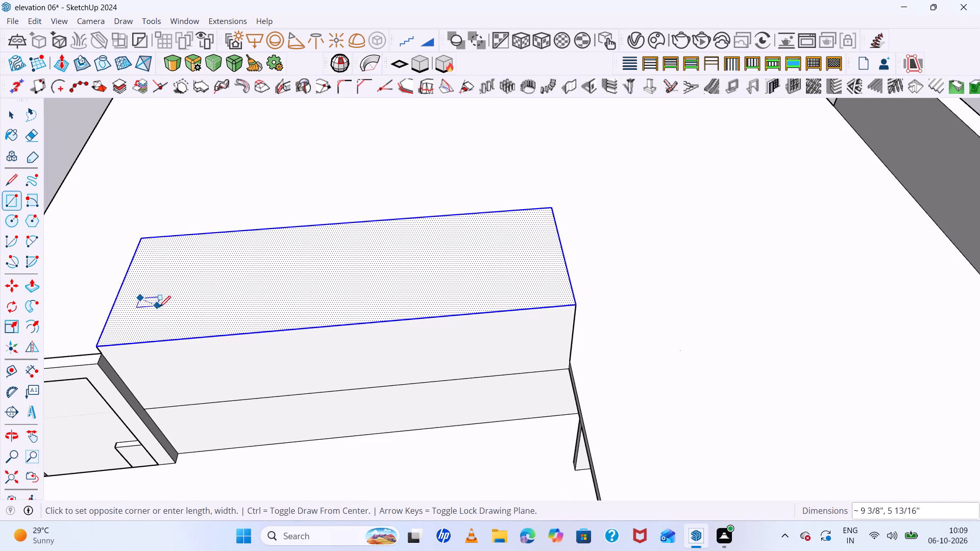
scroll(148, 321, "up", 4)
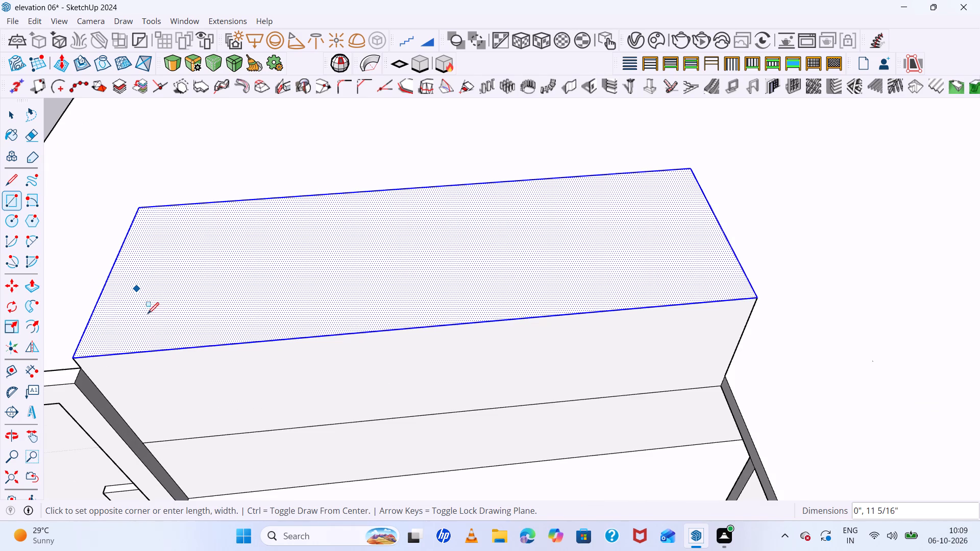
scroll(156, 323, "up", 5)
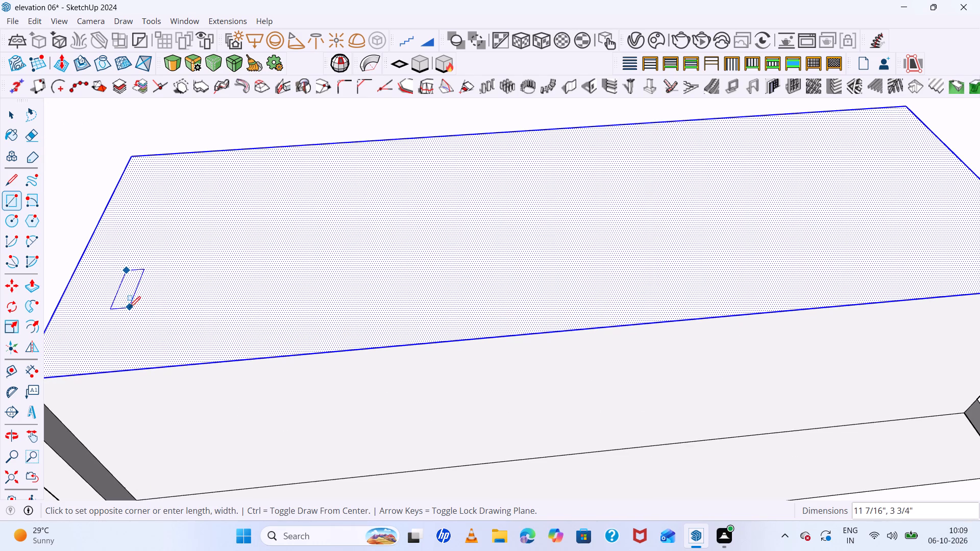
left_click(129, 308)
Push/Pull the small rectangle upward into a low block on top of the rooftop block.
key("space")
left_click(128, 294)
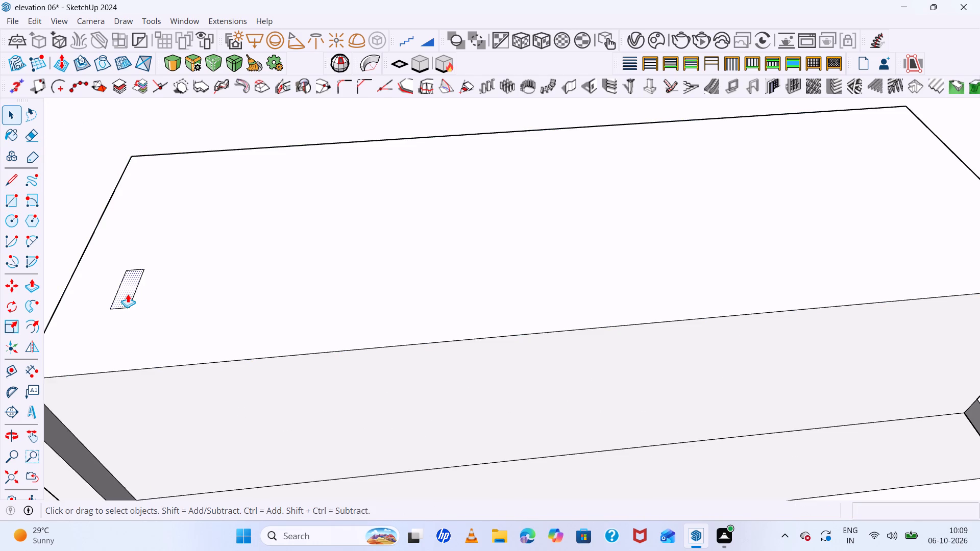
key("p")
left_click(128, 294)
left_click(129, 277)
Push/Pull the low block's long side face about 16' 9 5/16" along the rooftop block to its far end.
scroll(138, 285, "up", 4)
key("space")
left_click(130, 283)
key("p")
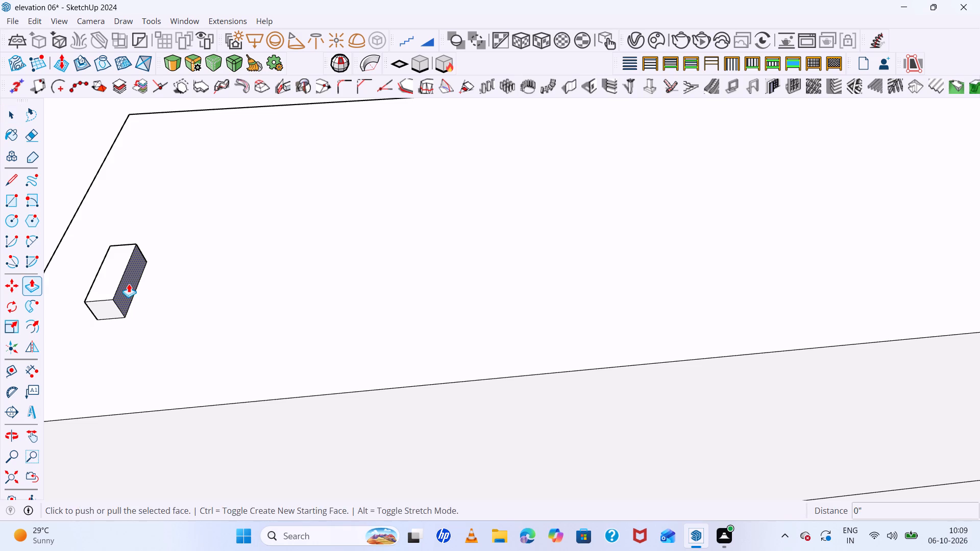
left_click(129, 284)
scroll(157, 292, "up", 4)
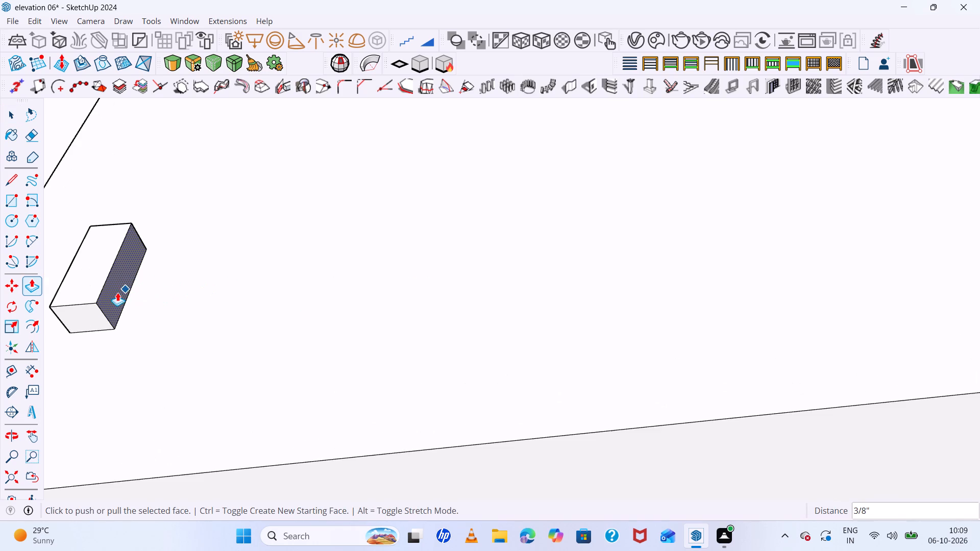
left_click(113, 294)
scroll(517, 292, "down", 19)
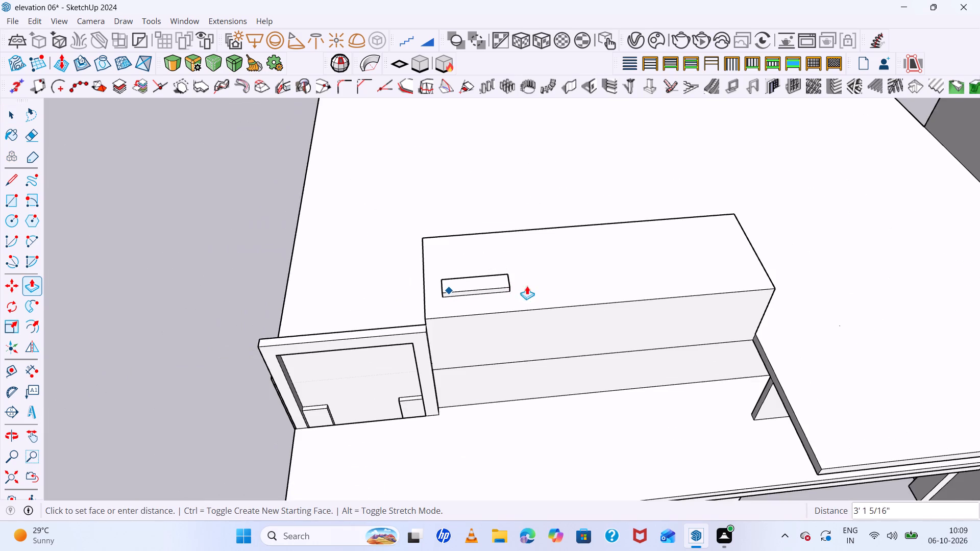
scroll(737, 271, "up", 9)
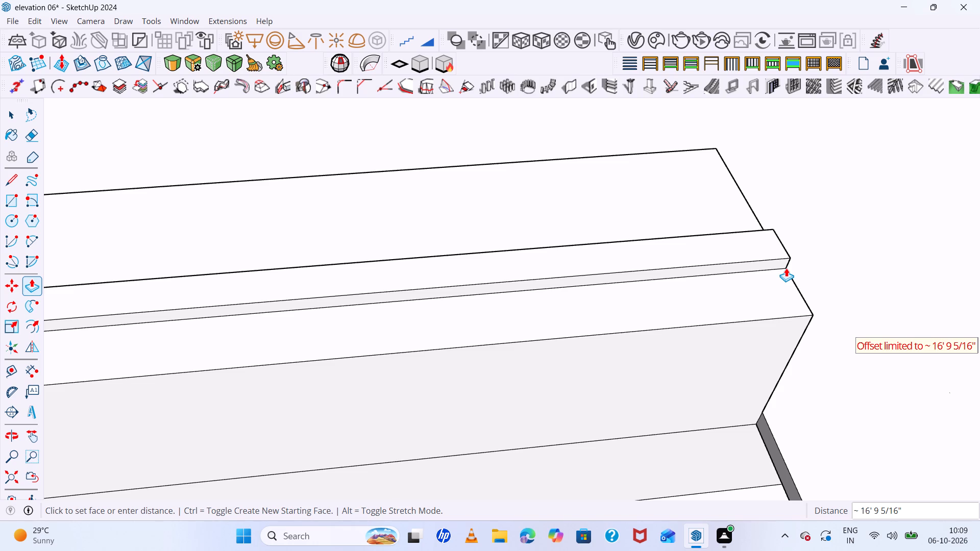
left_click(806, 261)
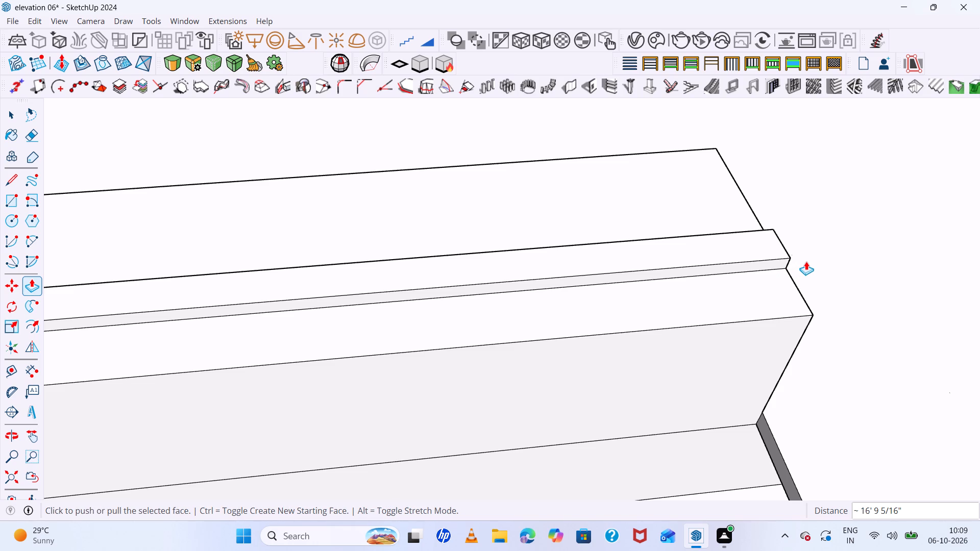
Push/Pull the strip's front face about 1' 4 11/16" out to the rooftop block's front edge.
scroll(696, 270, "up", 5)
key("space")
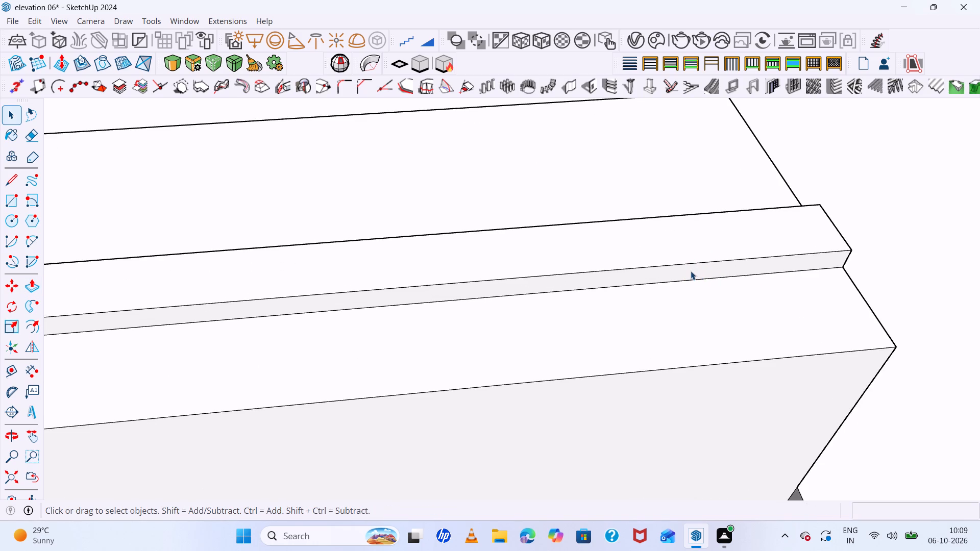
left_click(691, 271)
key("p")
left_click(691, 271)
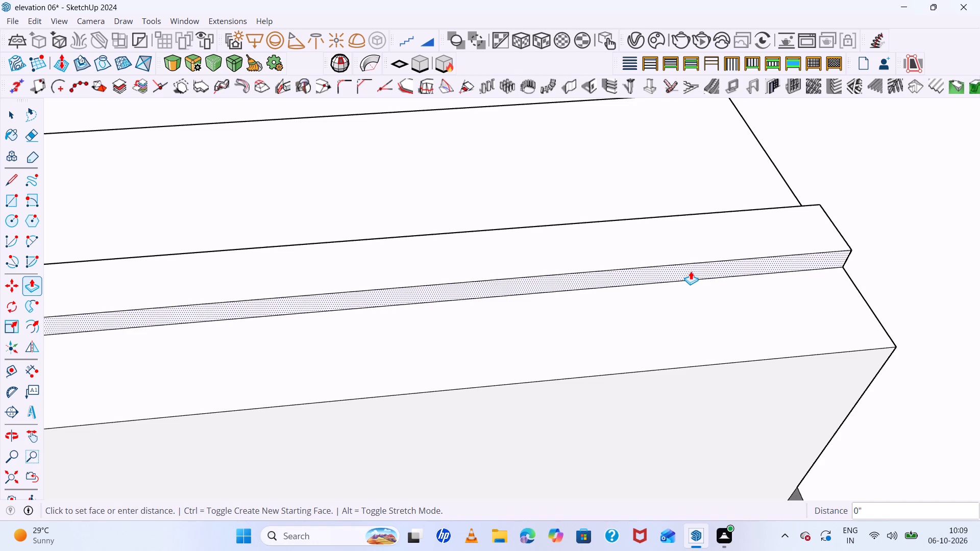
double_click(895, 350)
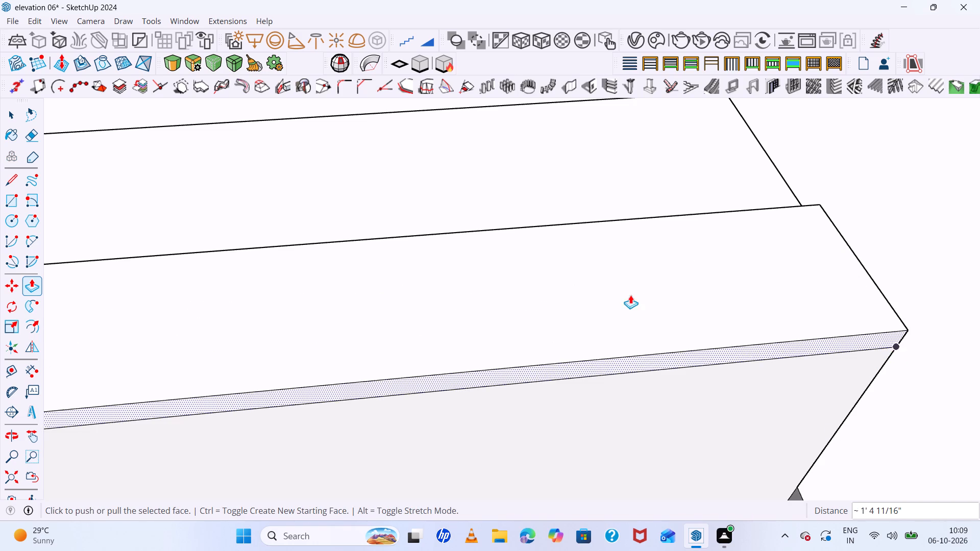
Push/Pull the strip's back face about 3' 8 7/16" to the rooftop block's rear edge, making a full-depth slab.
scroll(618, 290, "down", 6)
middle_click_drag(749, 291, 0, 370)
scroll(344, 338, "up", 5)
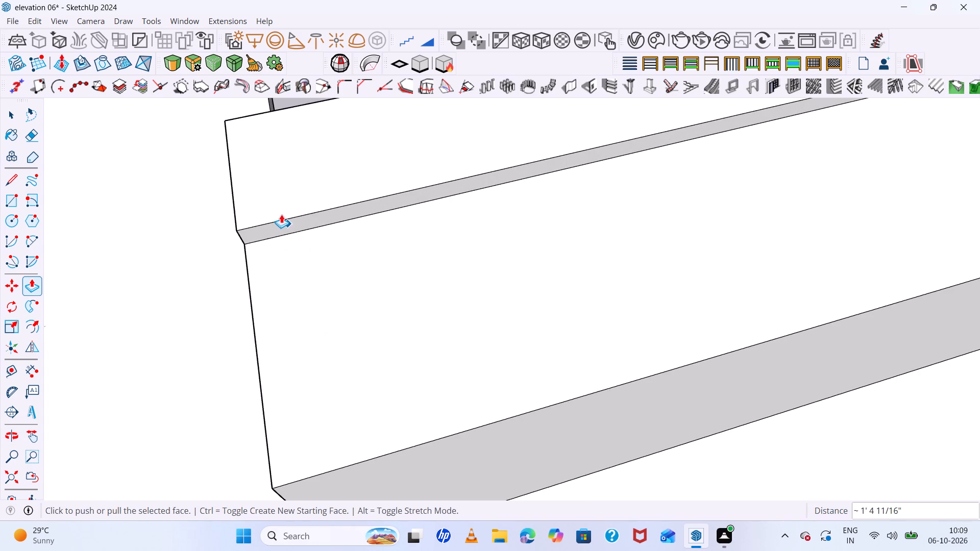
key("space")
left_click(283, 230)
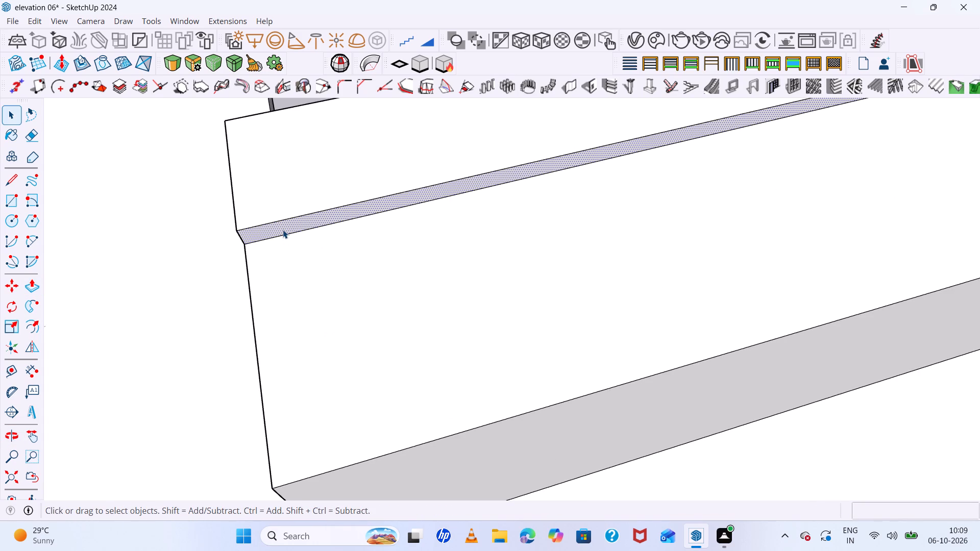
key("p")
left_click(283, 230)
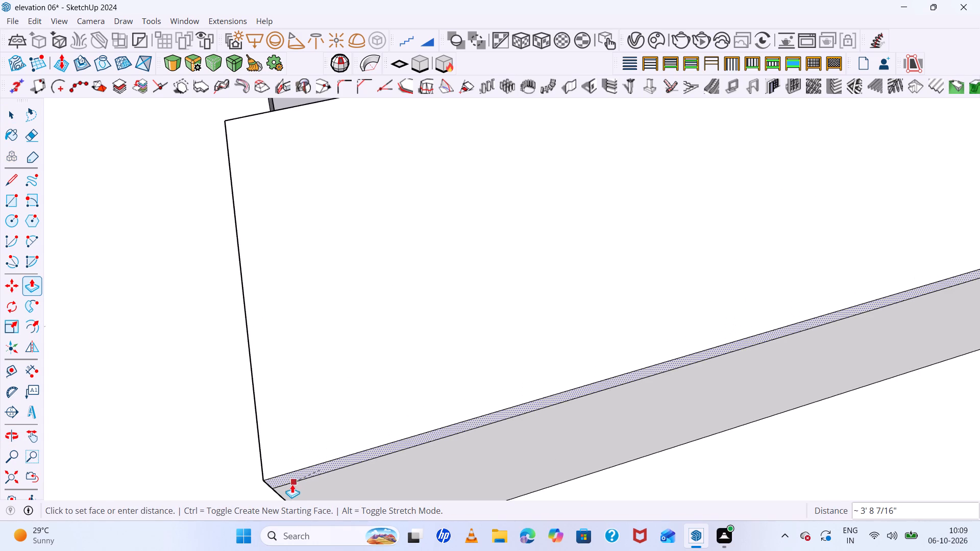
double_click(274, 489)
Push/Pull the slab's end face, at the end away from the framed wall, about 4 1/8" outward as an overhang.
middle_click_drag(285, 369, 571, 292)
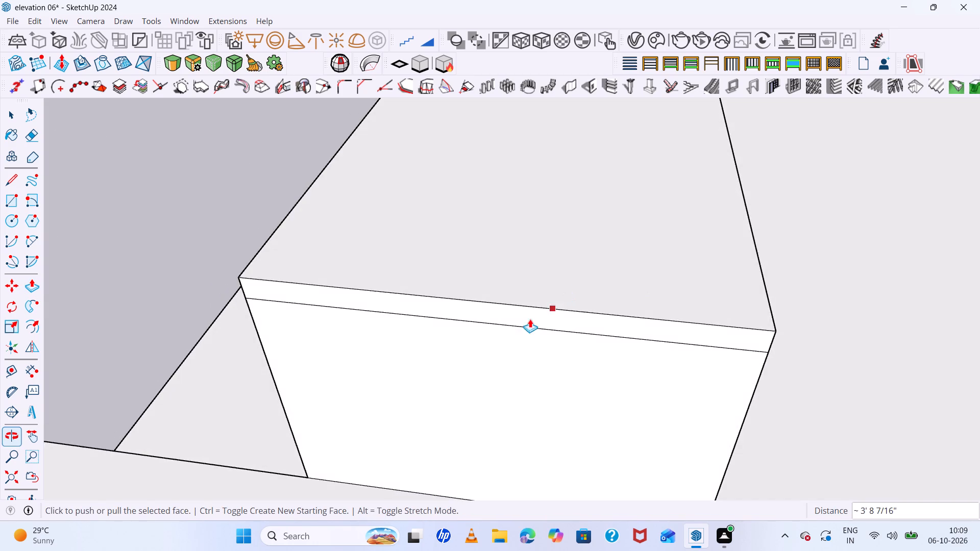
scroll(517, 333, "up", 4)
key("space")
left_click(531, 298)
key("p")
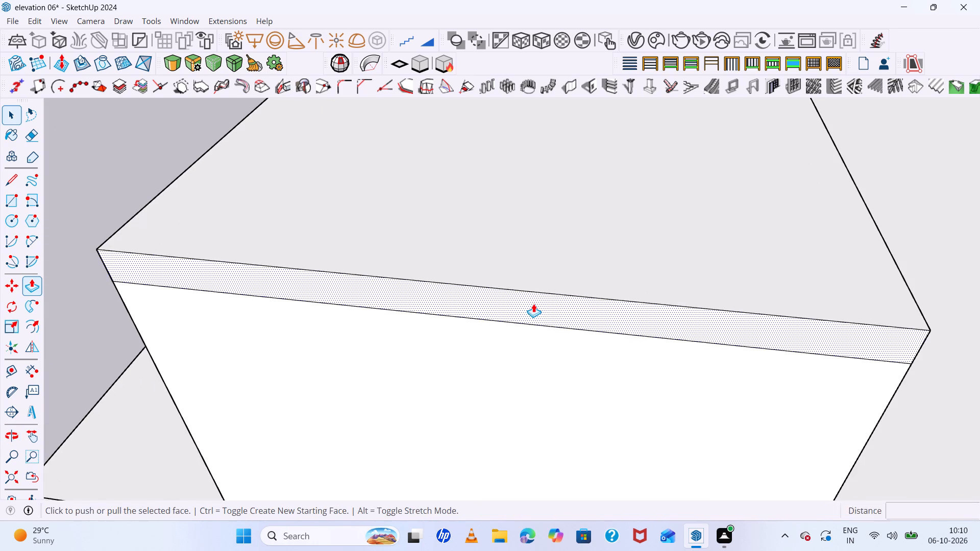
left_click(533, 304)
left_click(532, 336)
Push/Pull the slab's front face about 8 1/8" outward beyond the rooftop block's front wall.
scroll(345, 304, "down", 6)
scroll(404, 303, "up", 1)
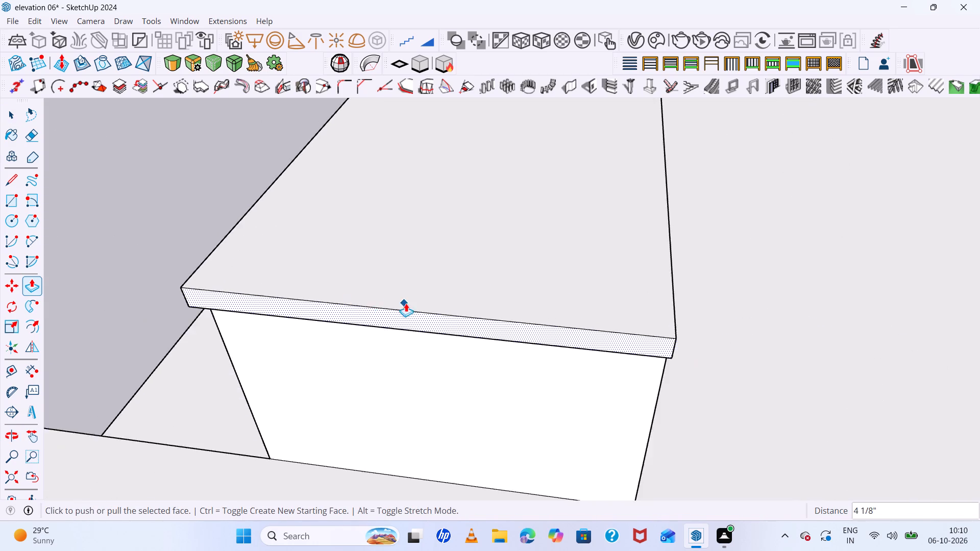
middle_click_drag(406, 303, 654, 282)
middle_click_drag(319, 365, 439, 267)
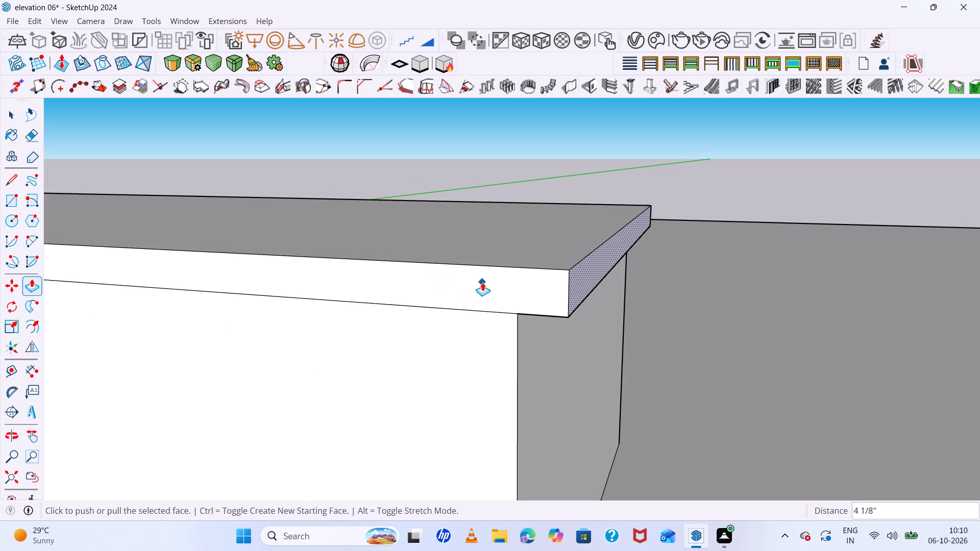
key("space")
left_click(482, 282)
key("p")
left_click(482, 282)
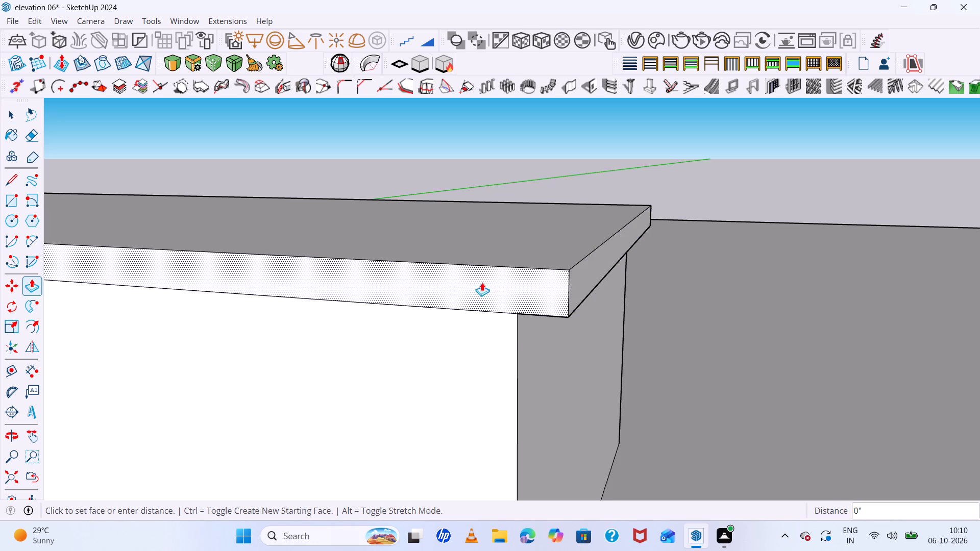
left_click(450, 316)
Push/Pull the slab's back face outward to form an overhang beyond the rooftop block's rear wall.
scroll(393, 315, "down", 6)
middle_click_drag(525, 313, 26, 359)
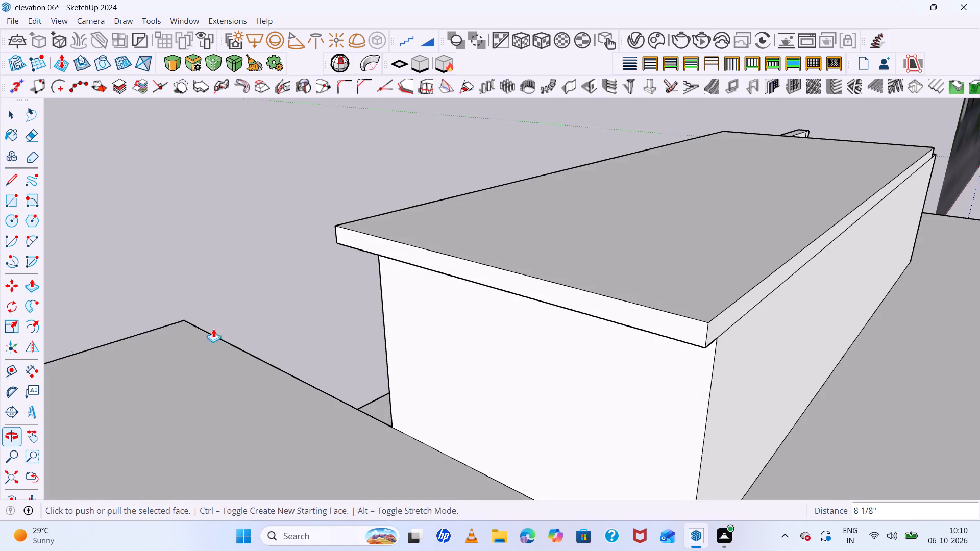
middle_click_drag(733, 324, 613, 302)
scroll(612, 301, "up", 4)
left_click(614, 327)
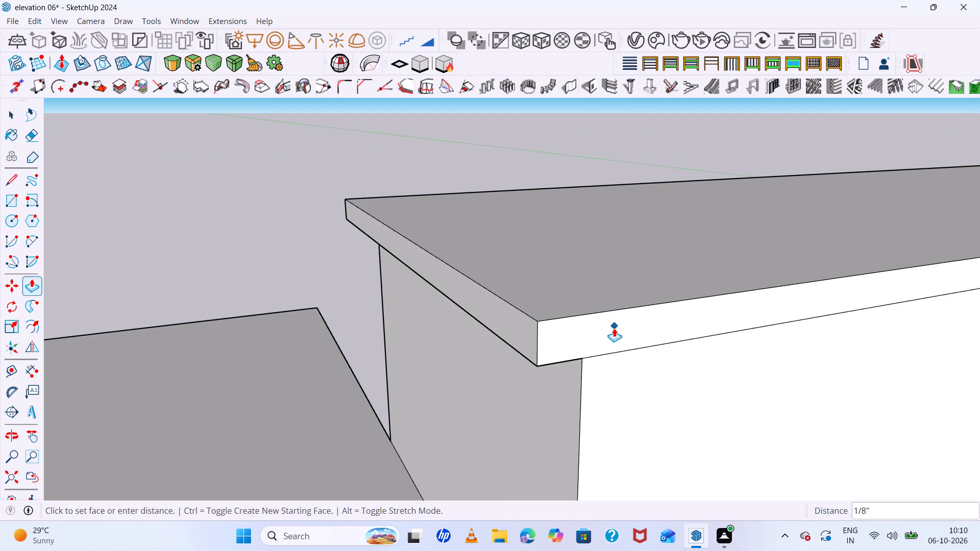
key("space")
left_click(615, 335)
key("p")
left_click(615, 335)
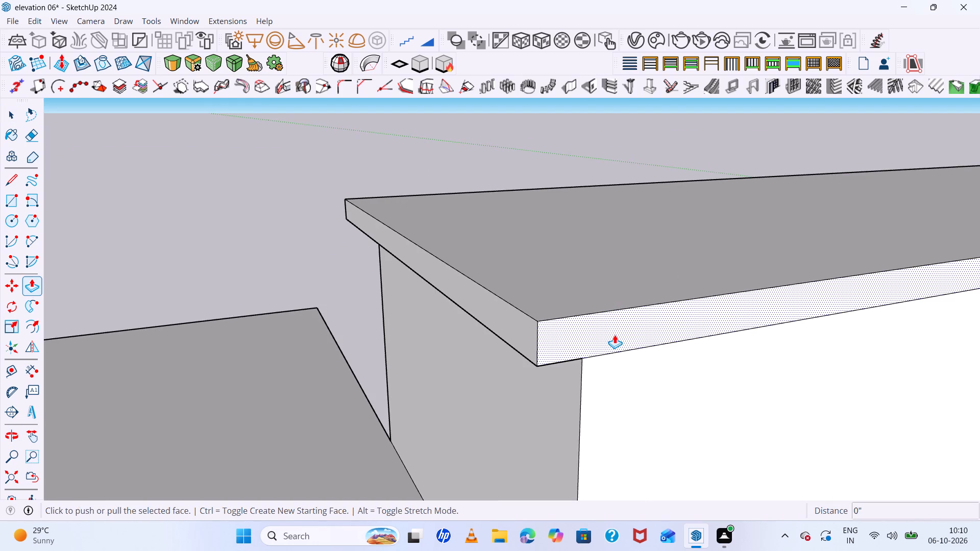
left_click(683, 363)
Push/Pull the slab's front face a further 7 7/16" or so outward to deepen the front overhang.
scroll(415, 278, "down", 6)
middle_click_drag(421, 289, 762, 365)
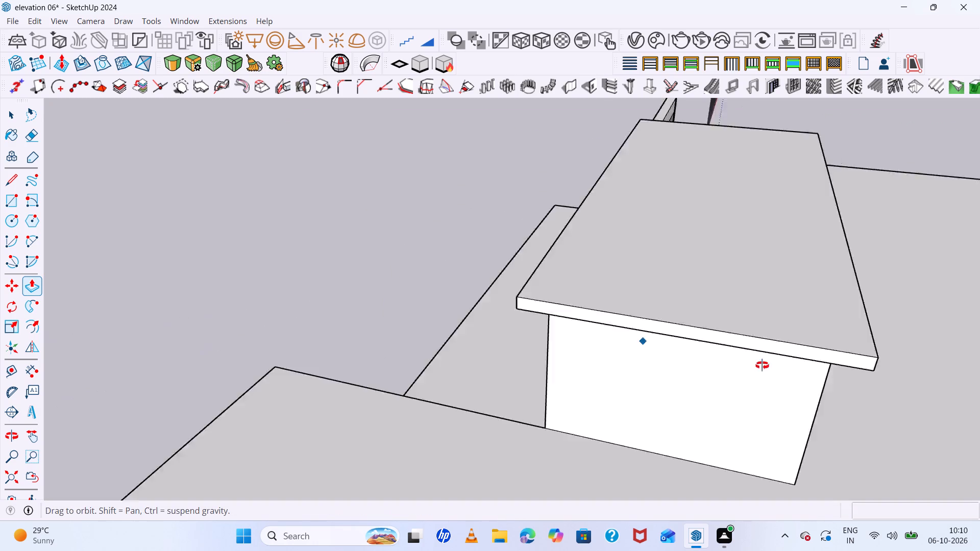
middle_click_drag(762, 365, 892, 365)
scroll(625, 240, "up", 5)
scroll(679, 257, "up", 2)
key("space")
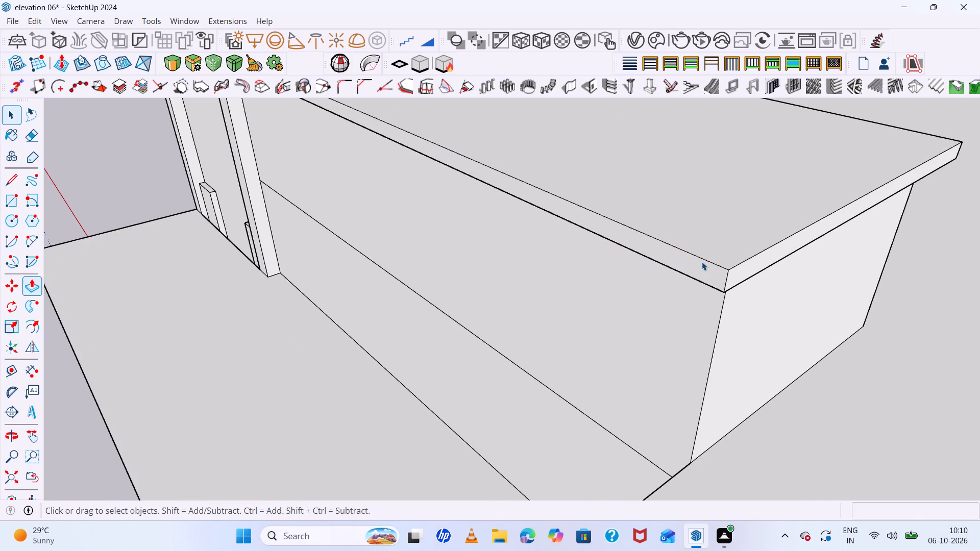
left_click(702, 263)
key("p")
left_click(701, 268)
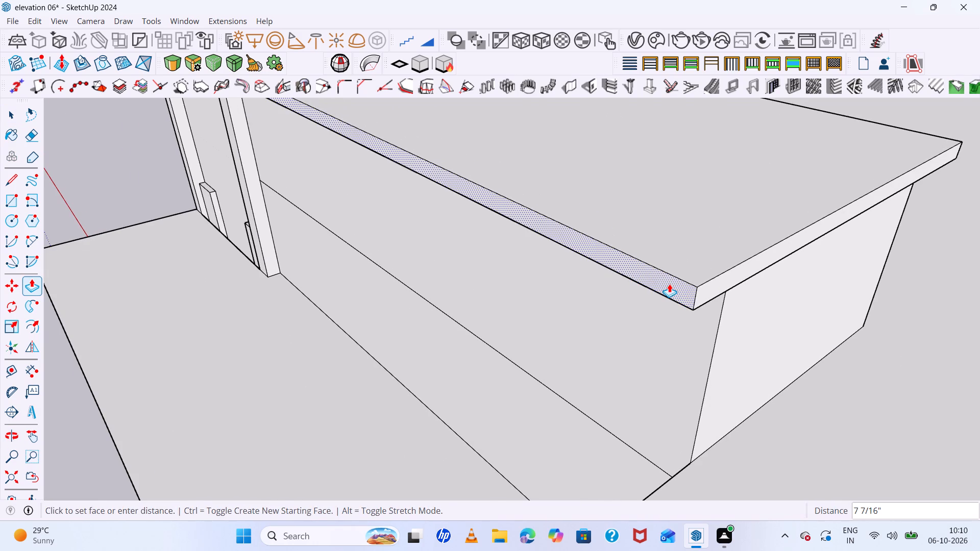
left_click(669, 284)
Extend the slab's end face away from the framed wall further outward, repeating the last Push/Pull distance.
scroll(620, 271, "down", 5)
scroll(689, 264, "up", 5)
key("space")
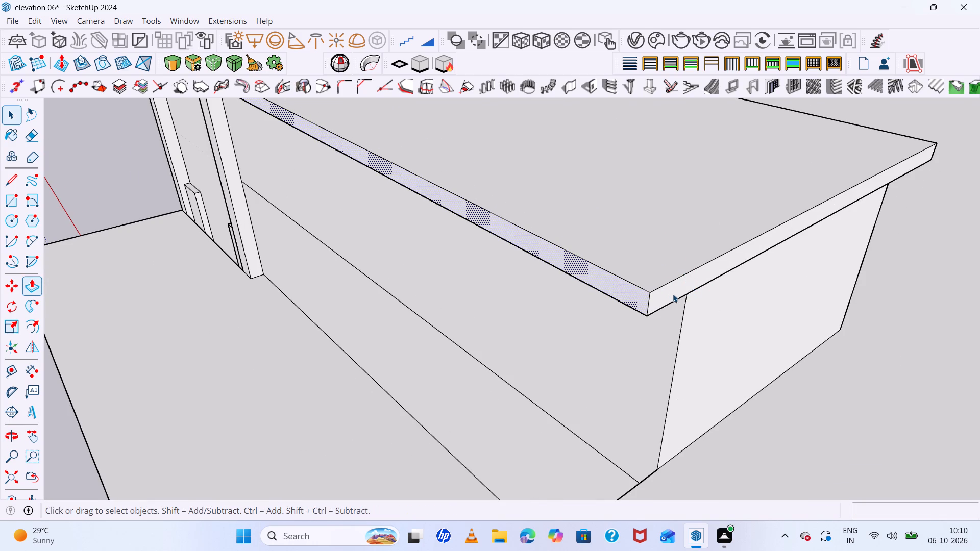
left_click(673, 294)
key("p")
double_click(673, 294)
scroll(670, 295, "down", 3)
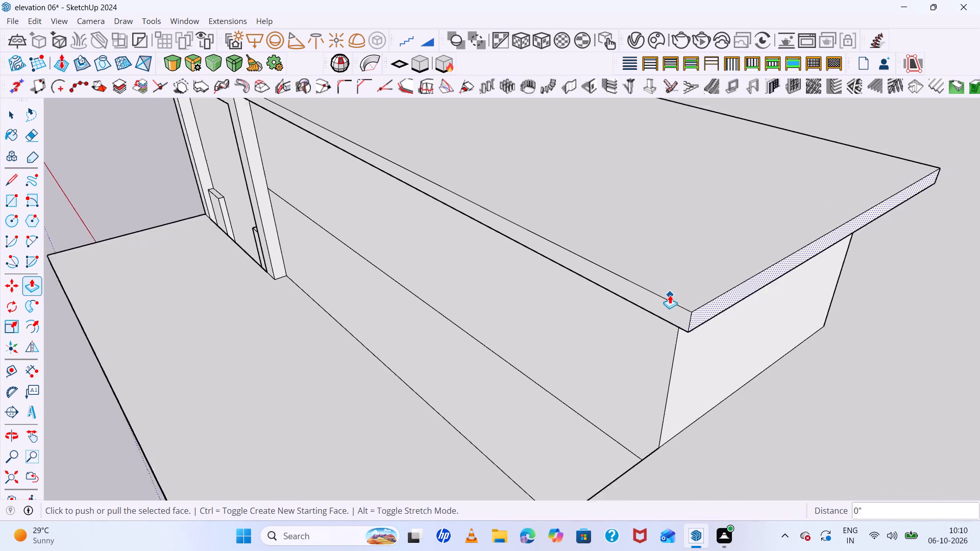
Push/Pull the slab's end face beside the framed wall about 1' 8" outward over the wall, and clear the selection.
scroll(670, 295, "down", 3)
middle_click_drag(669, 298, 883, 231)
scroll(863, 217, "down", 11)
scroll(709, 206, "up", 8)
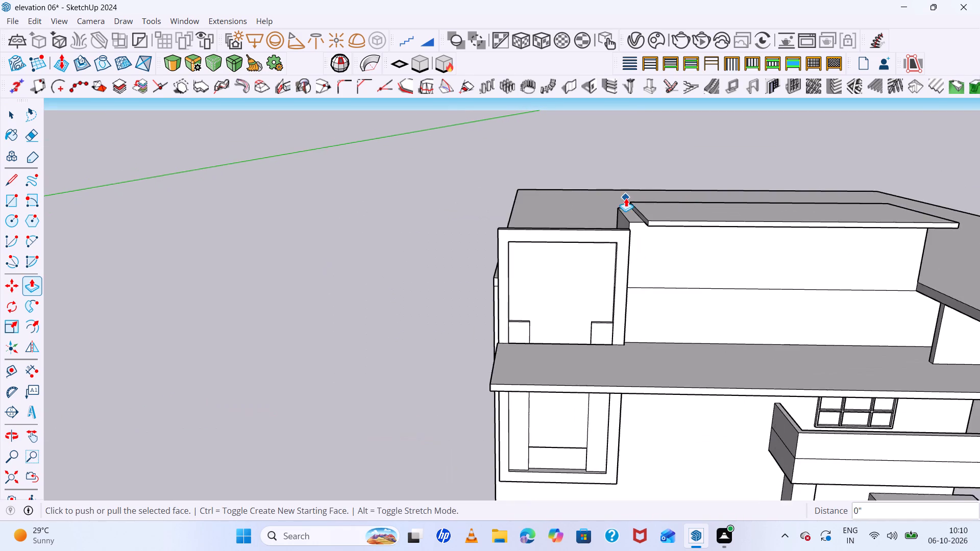
scroll(626, 198, "up", 8)
key("space")
left_click(703, 289)
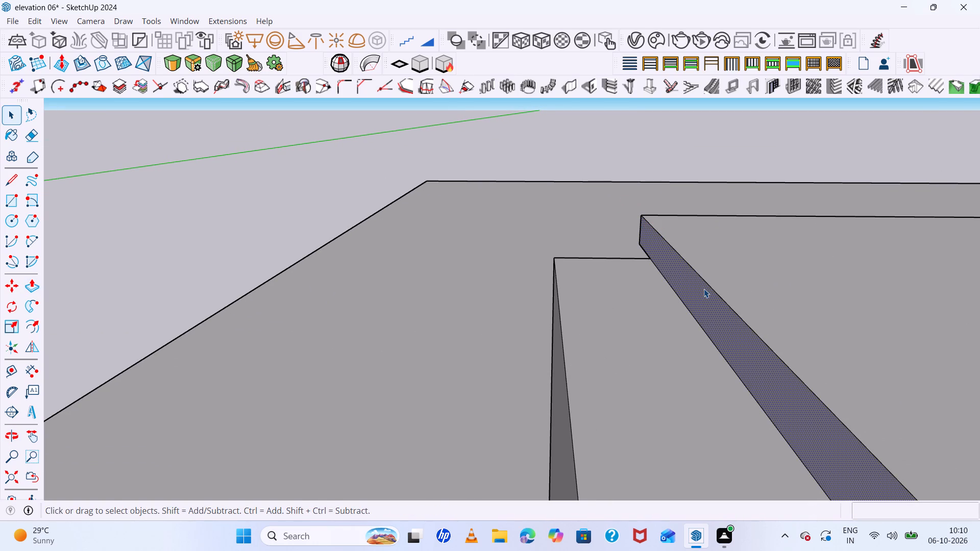
key("p")
left_click(704, 289)
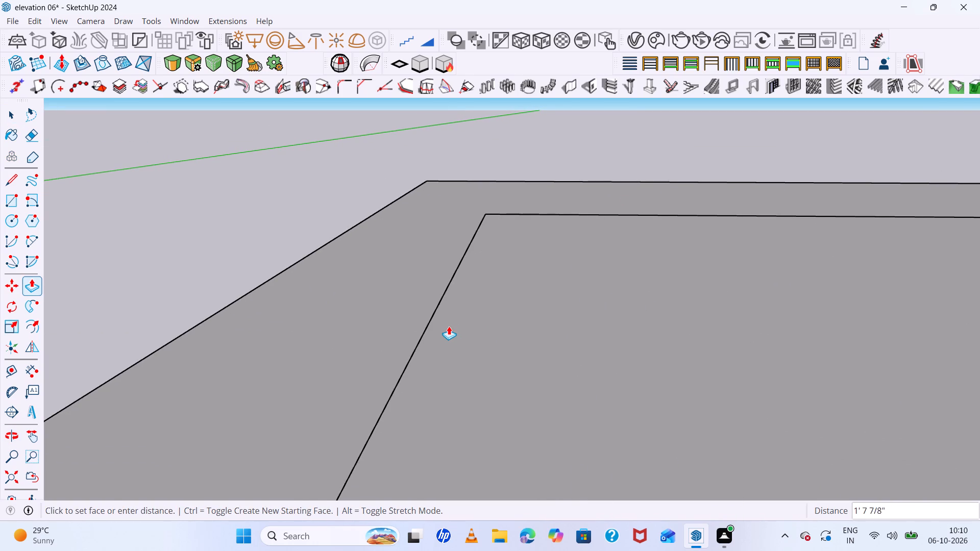
left_click(443, 326)
scroll(377, 264, "down", 12)
middle_click_drag(519, 224, 527, 162)
scroll(505, 201, "up", 6)
key("space")
left_click(598, 198)
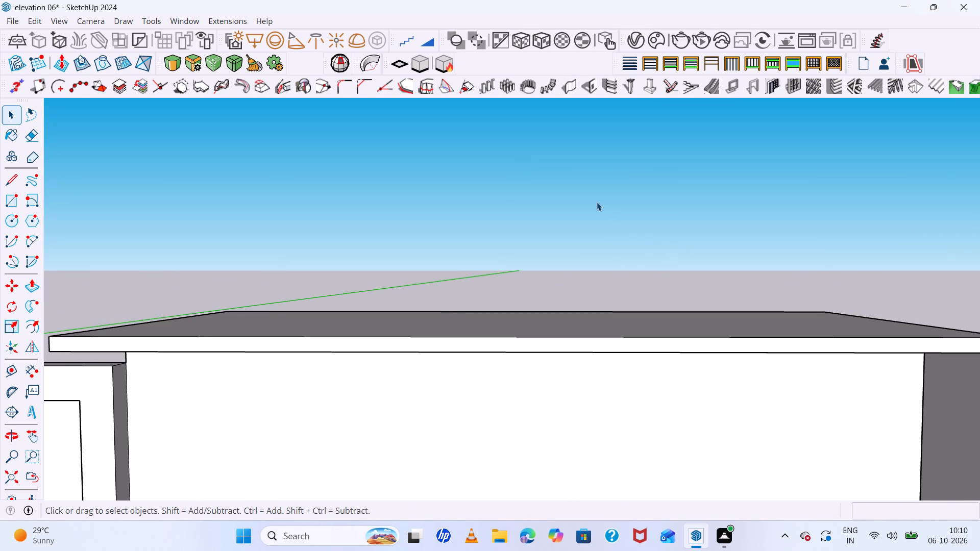
Examine the whole house from the front and from angled views, checking the roof slabs, balcony and window areas.
scroll(597, 201, "down", 10)
scroll(530, 242, "down", 5)
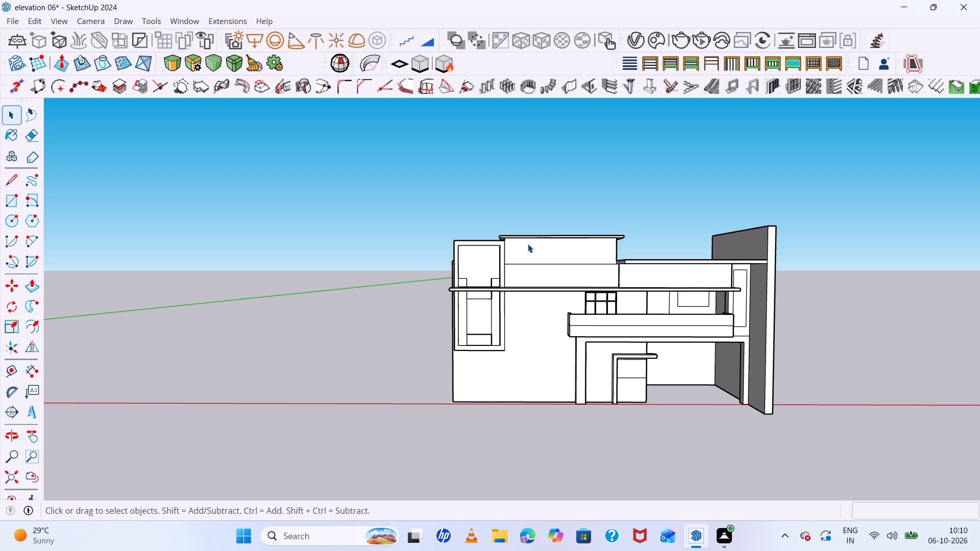
scroll(496, 245, "down", 5)
middle_click_drag(531, 256, 626, 235)
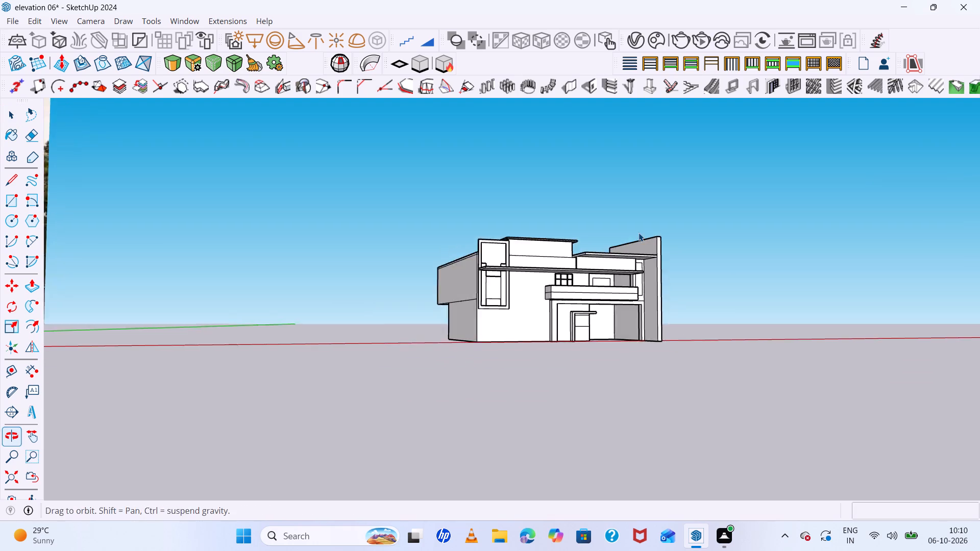
scroll(639, 233, "up", 7)
middle_click_drag(631, 315, 601, 321)
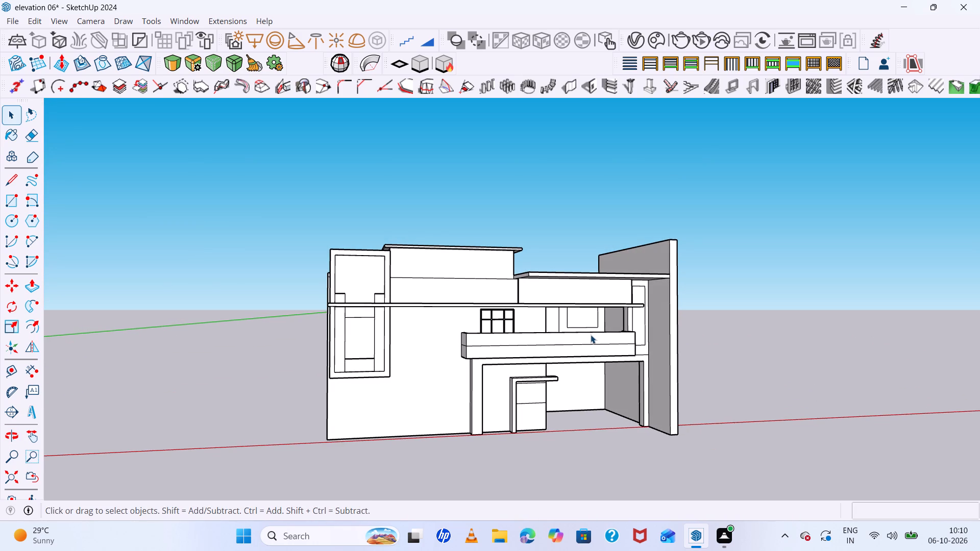
middle_click_drag(703, 377, 606, 385)
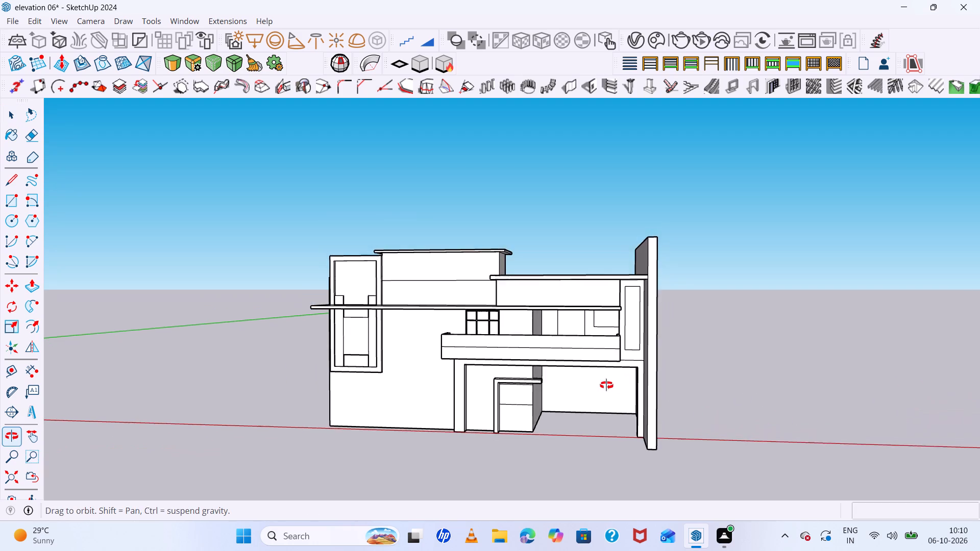
middle_click_drag(606, 385, 599, 322)
scroll(537, 312, "up", 6)
middle_click_drag(599, 354, 763, 397)
scroll(650, 308, "down", 4)
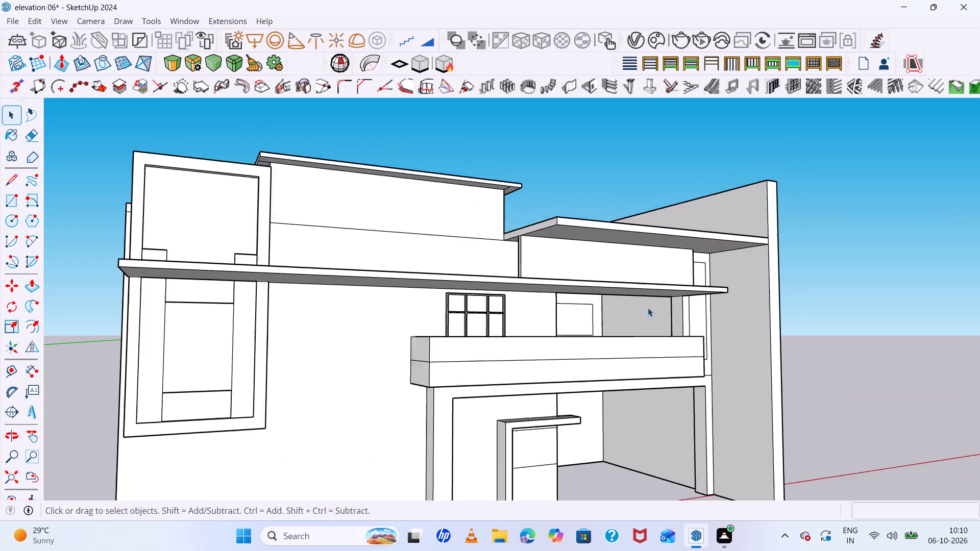
scroll(648, 308, "down", 3)
middle_click_drag(710, 324, 624, 330)
scroll(592, 335, "down", 1)
scroll(591, 335, "up", 4)
middle_click_drag(597, 345, 445, 338)
scroll(484, 295, "up", 9)
middle_click_drag(545, 325, 568, 401)
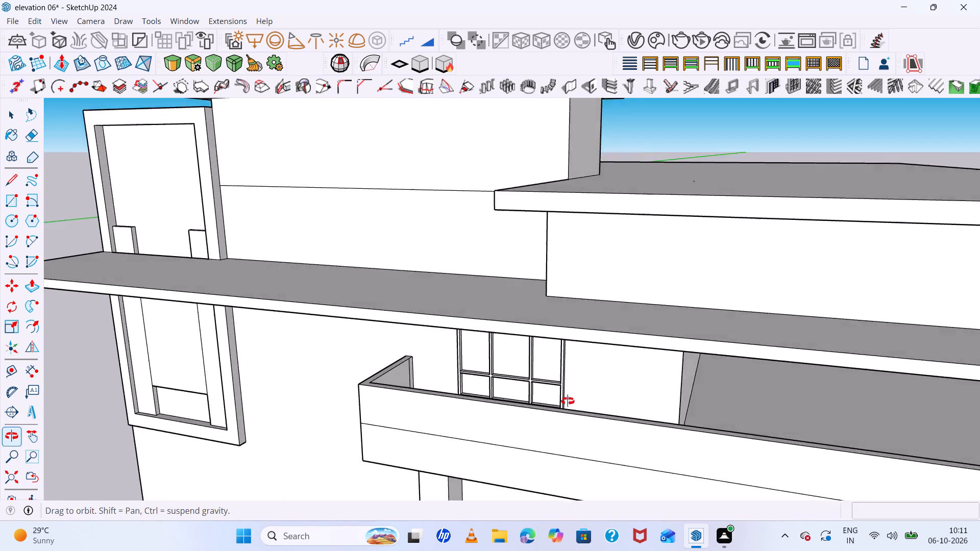
middle_click_drag(568, 401, 555, 341)
scroll(338, 346, "down", 12)
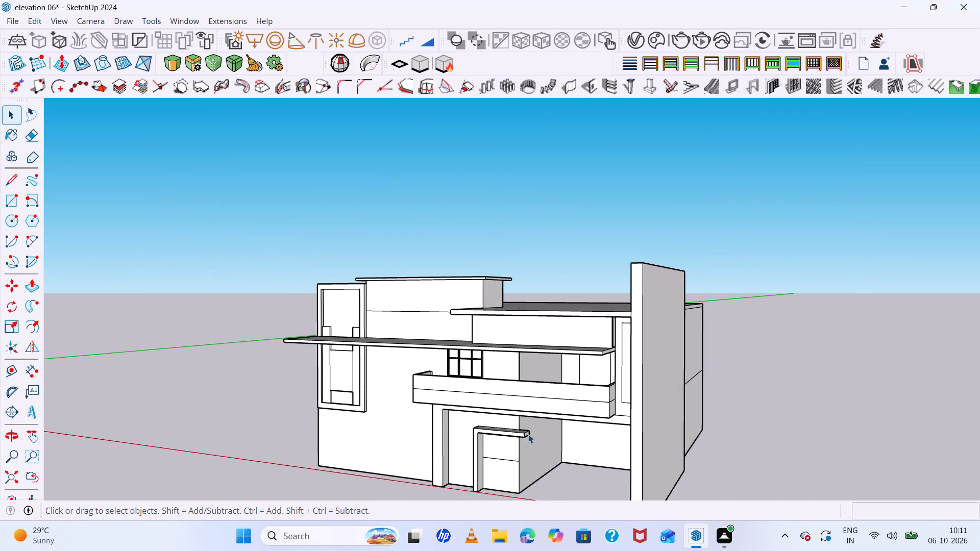
Examine the roof slabs, rooftop block and side wall from several angles, and compare the roofline with the reference photo.
middle_click_drag(548, 440, 657, 457)
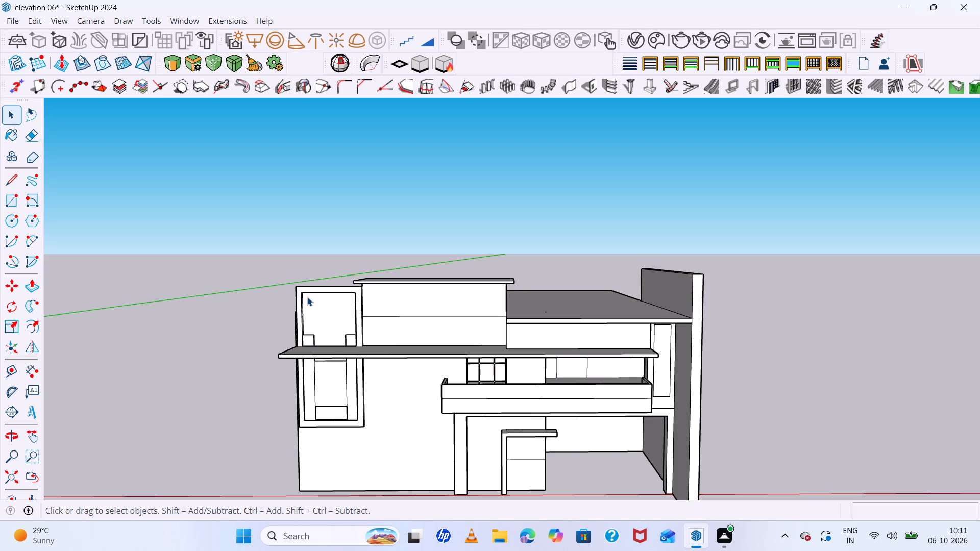
middle_click_drag(309, 297, 277, 390)
scroll(522, 339, "up", 7)
middle_click_drag(521, 336, 559, 361)
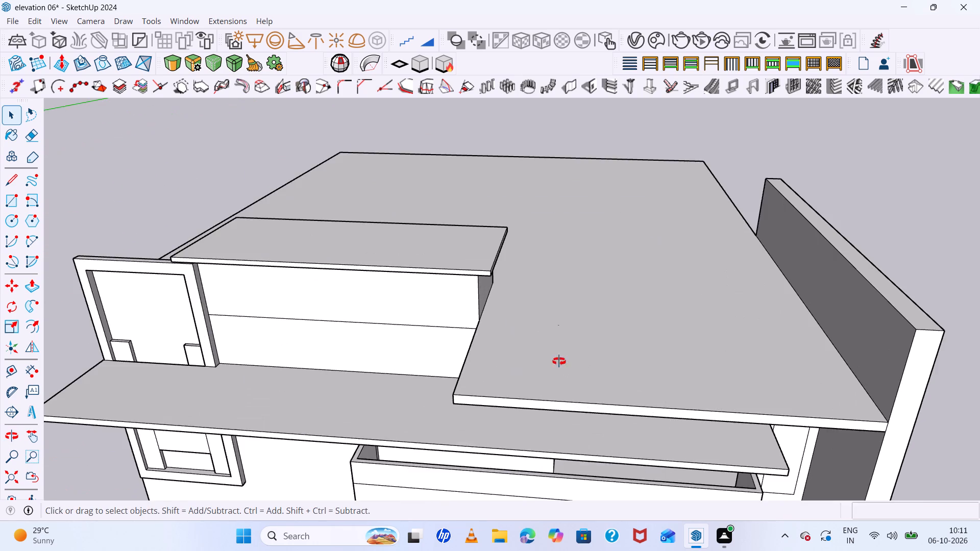
middle_click_drag(559, 361, 575, 325)
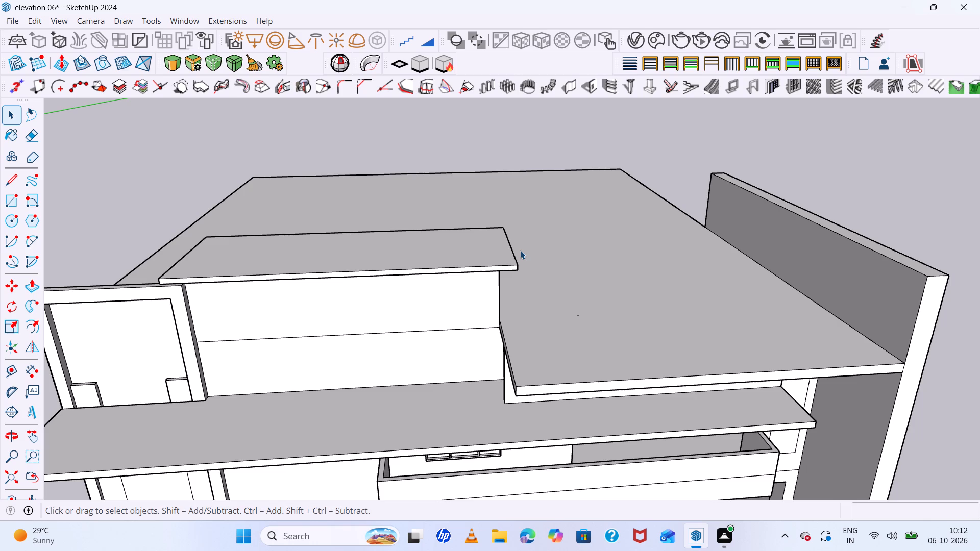
scroll(478, 235, "down", 15)
scroll(354, 287, "down", 5)
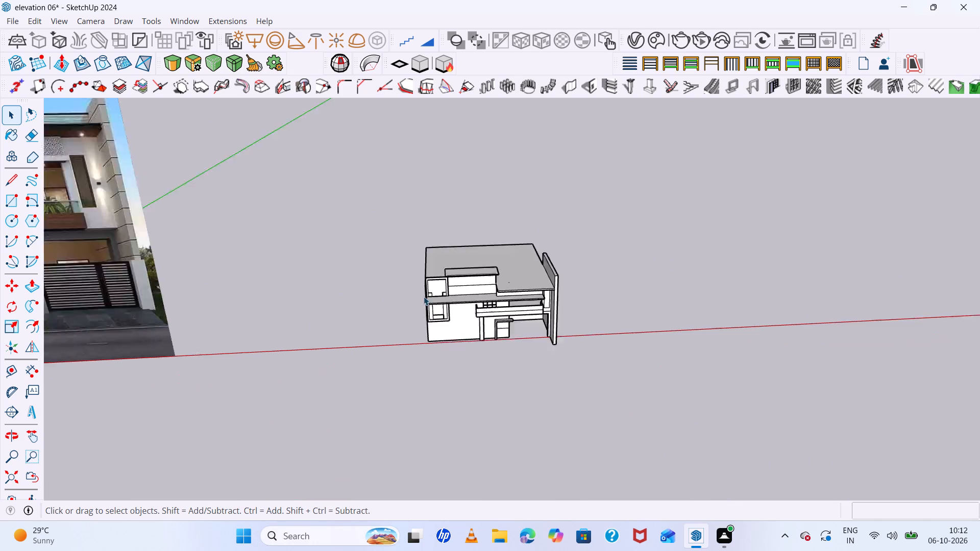
scroll(424, 296, "down", 2)
scroll(126, 174, "up", 6)
middle_click_drag(161, 189, 266, 252)
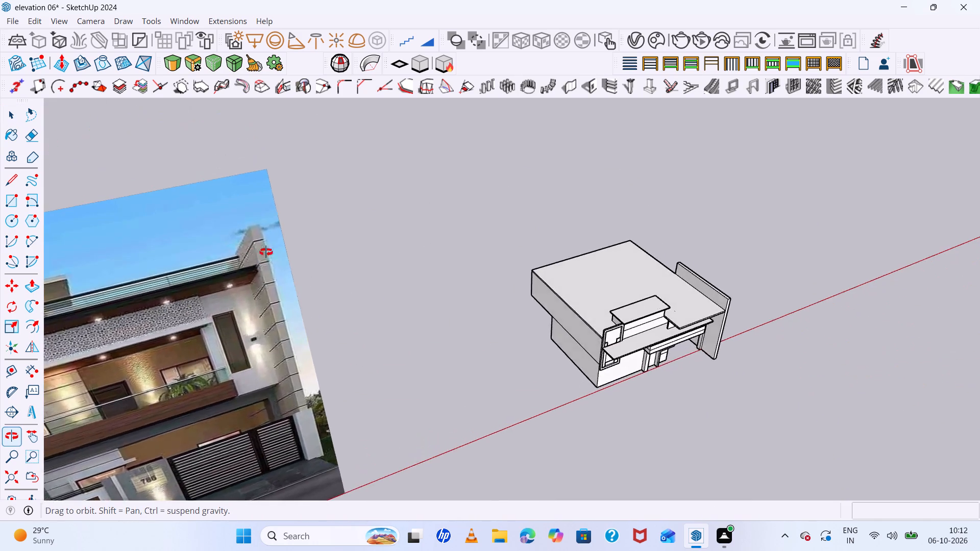
middle_click_drag(266, 252, 372, 229)
scroll(355, 221, "up", 1)
scroll(347, 209, "down", 6)
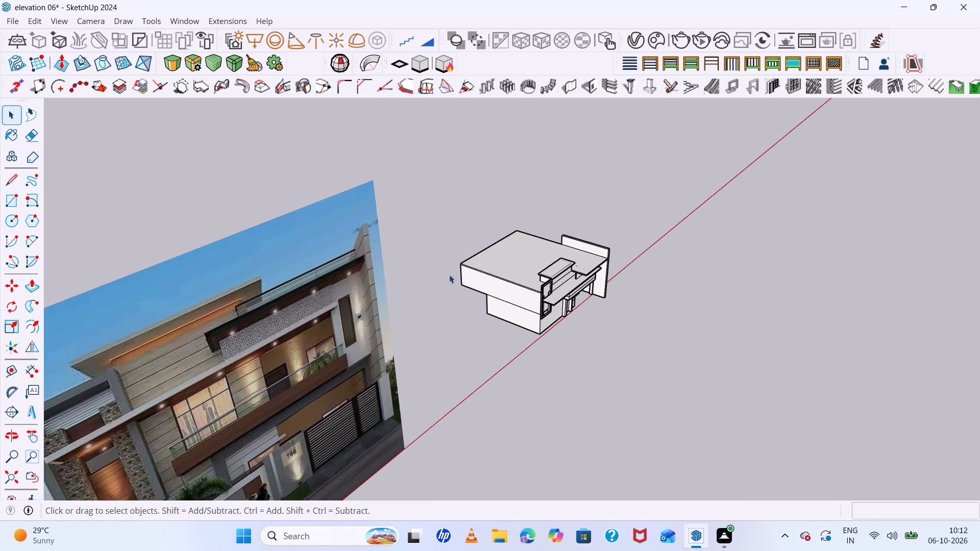
middle_click_drag(374, 288, 164, 316)
scroll(759, 315, "up", 19)
middle_click_drag(443, 284, 445, 297)
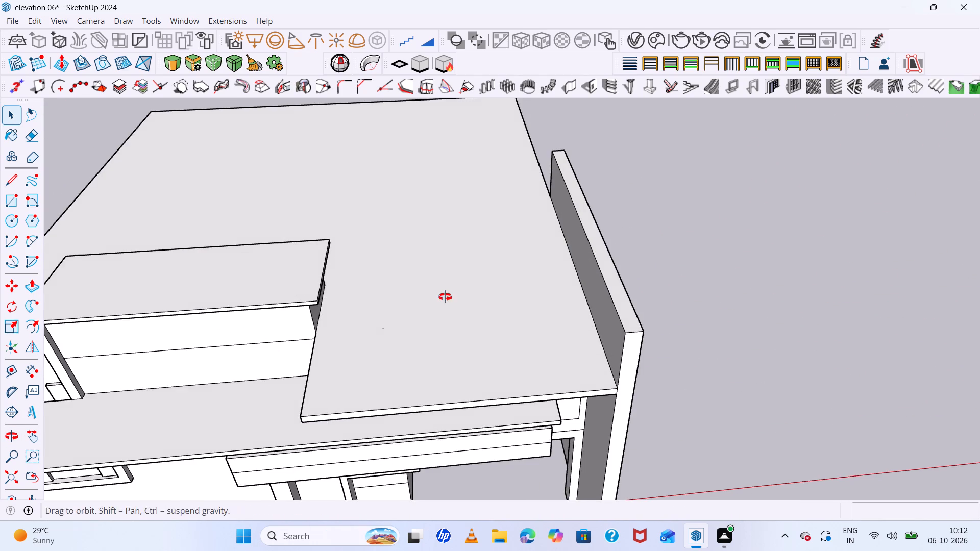
middle_click_drag(445, 297, 446, 305)
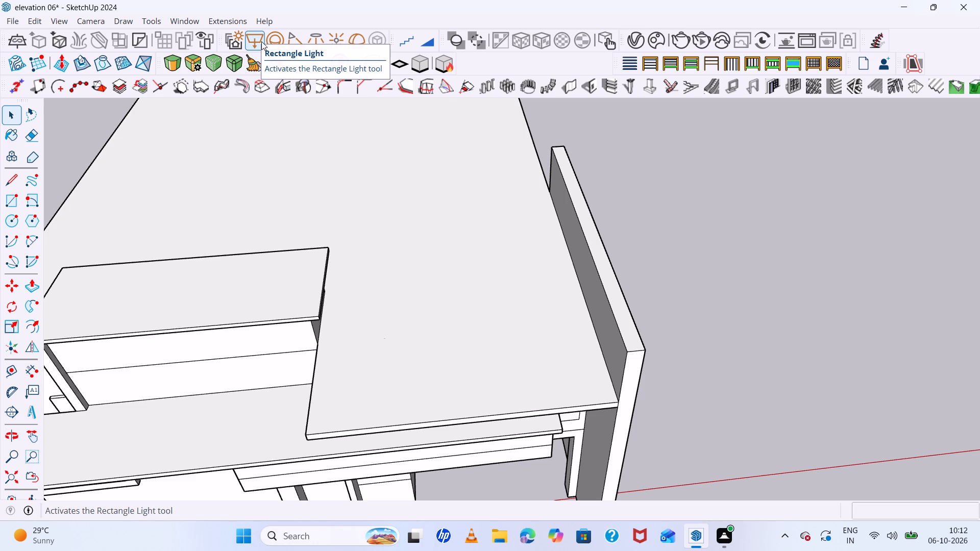
scroll(307, 78, "down", 10)
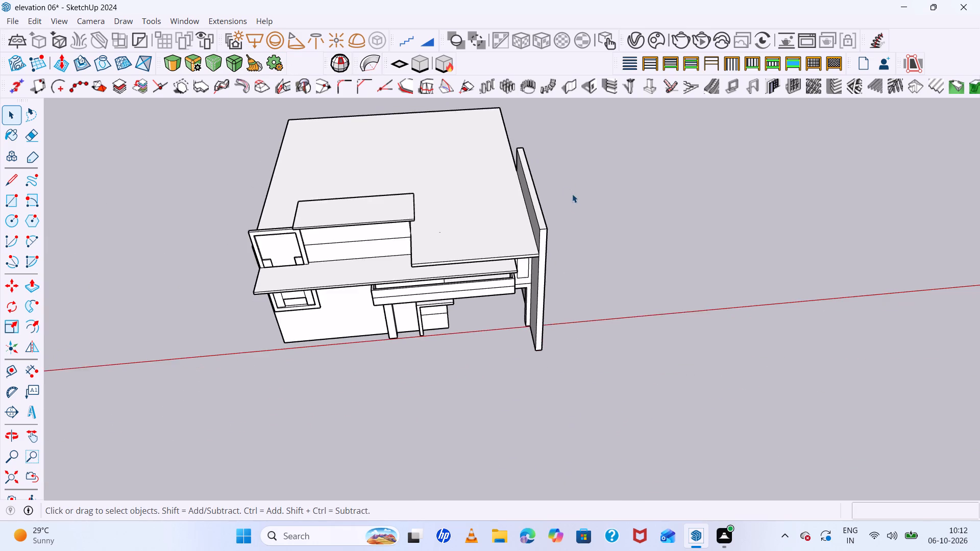
middle_click_drag(576, 208, 548, 84)
scroll(462, 188, "up", 7)
middle_click_drag(511, 249, 571, 182)
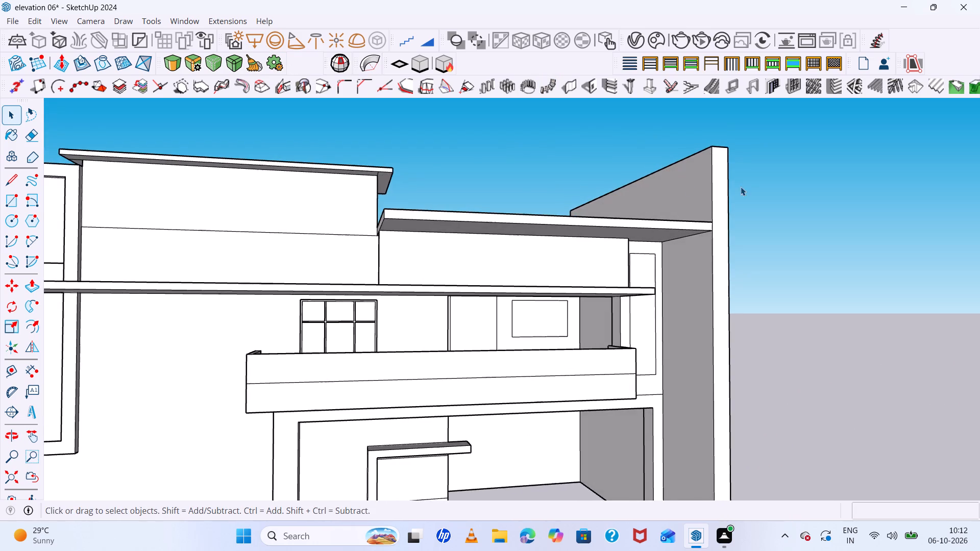
scroll(740, 188, "up", 1)
scroll(691, 196, "down", 7)
middle_click_drag(759, 240, 723, 297)
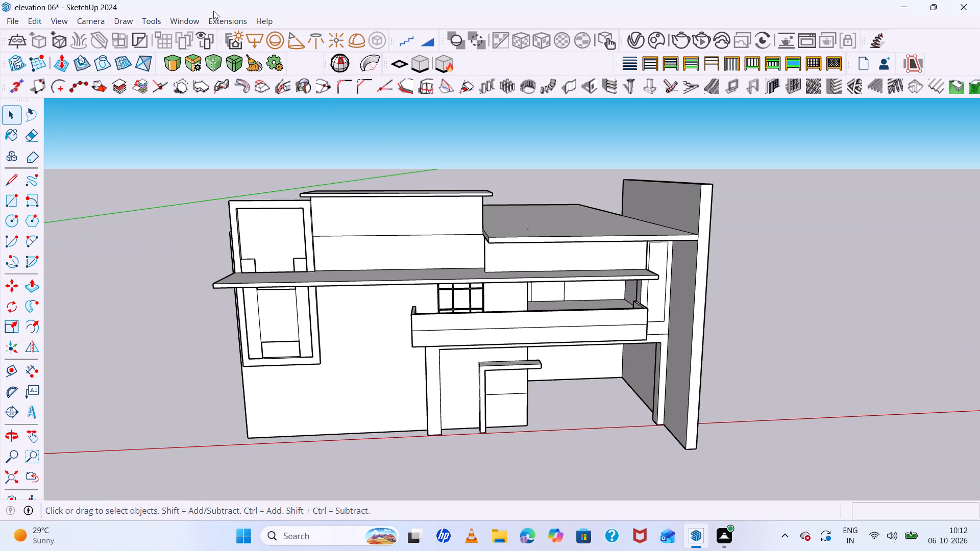
Open the MajRail extension, browse the rail types, choose Type B and start Draw Rail, discarding the stray first pole.
double_click(225, 22)
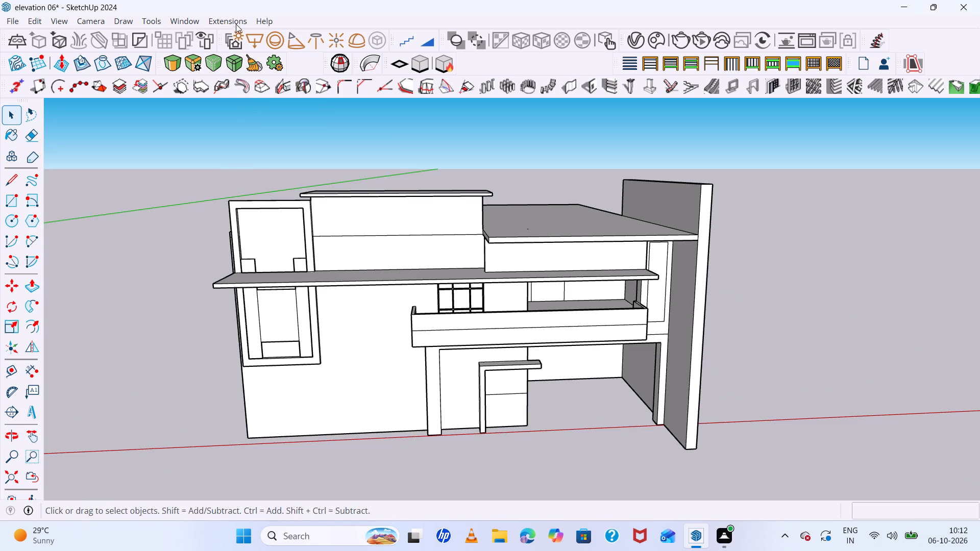
left_click(237, 22)
left_click(255, 138)
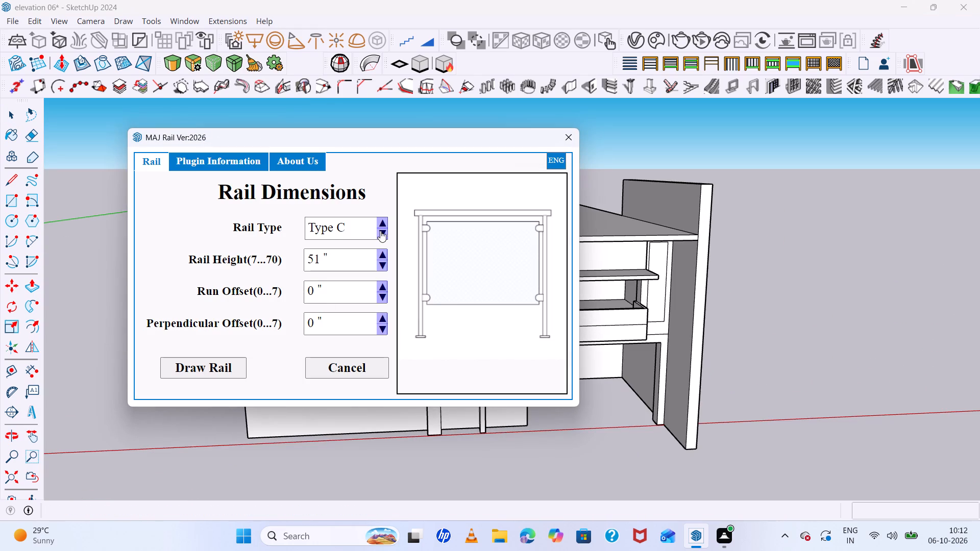
left_click(382, 223)
left_click(381, 240)
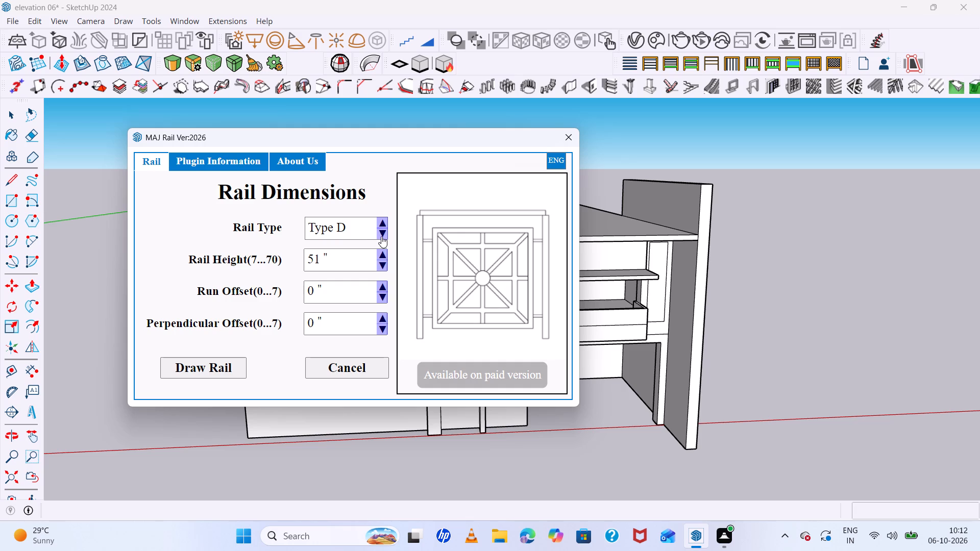
triple_click(381, 236)
double_click(381, 236)
double_click(381, 224)
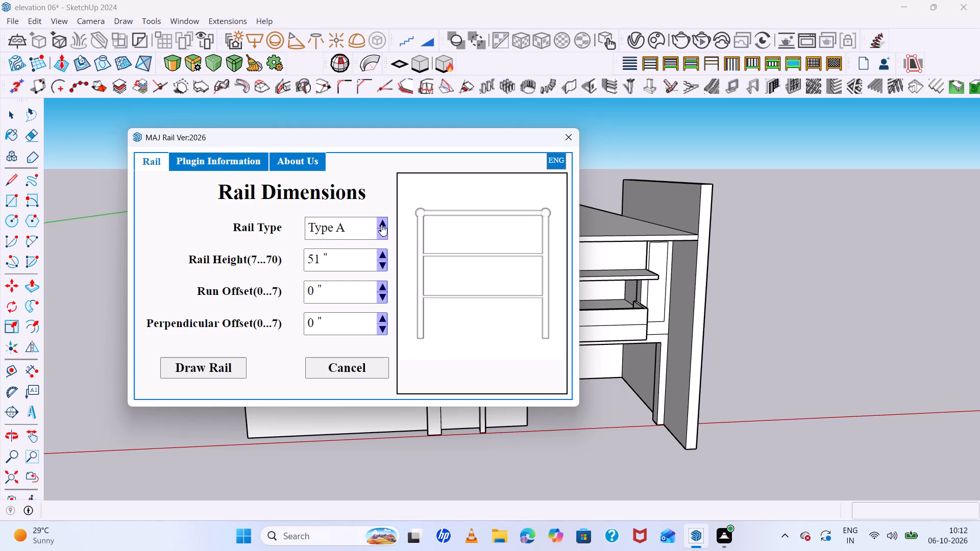
left_click(381, 224)
double_click(208, 368)
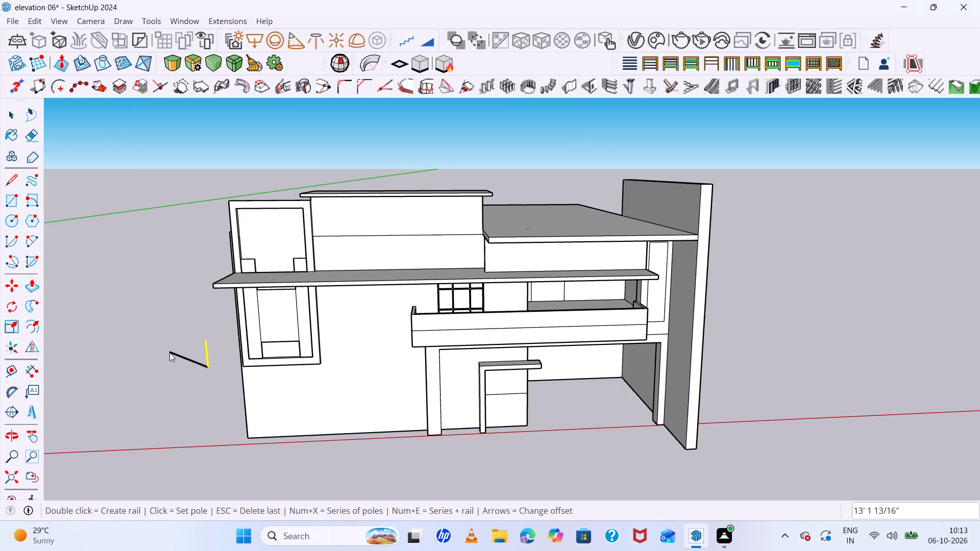
key("Escape")
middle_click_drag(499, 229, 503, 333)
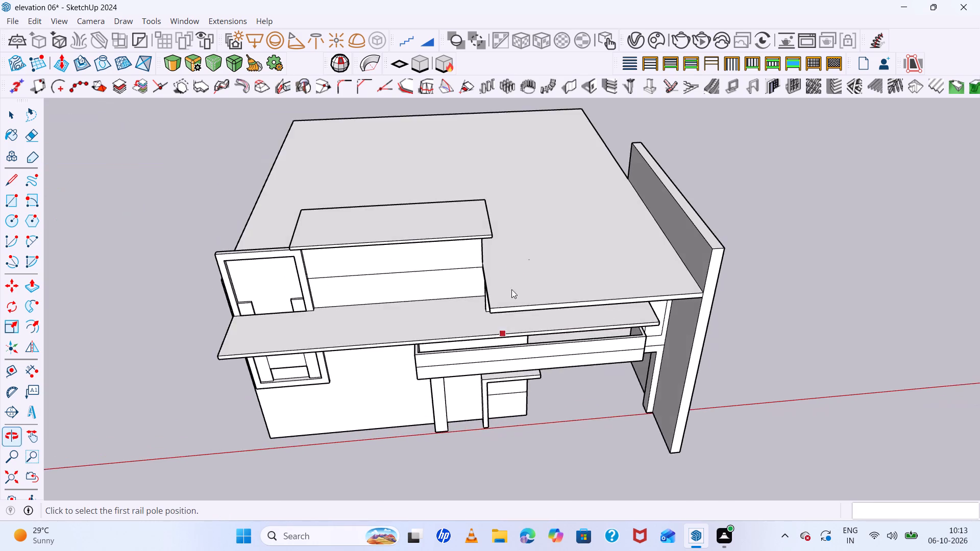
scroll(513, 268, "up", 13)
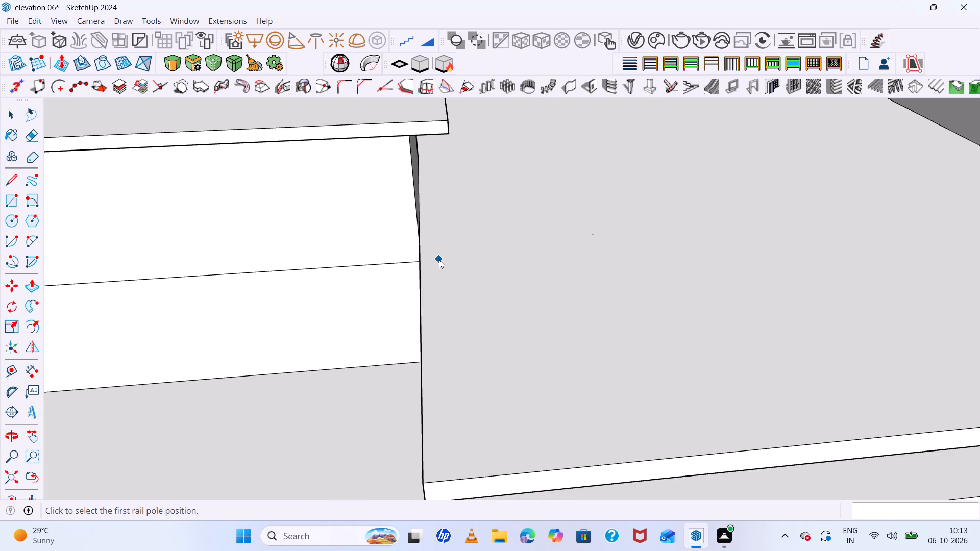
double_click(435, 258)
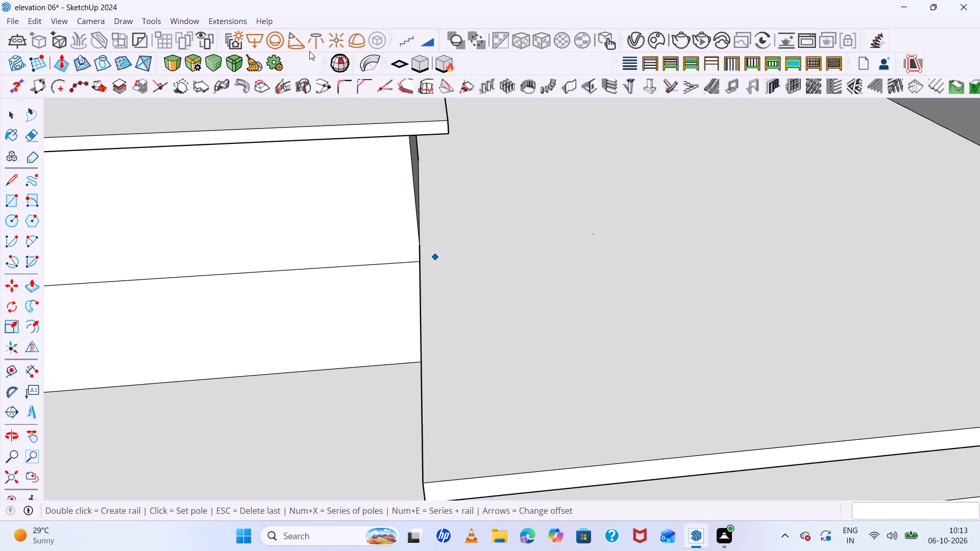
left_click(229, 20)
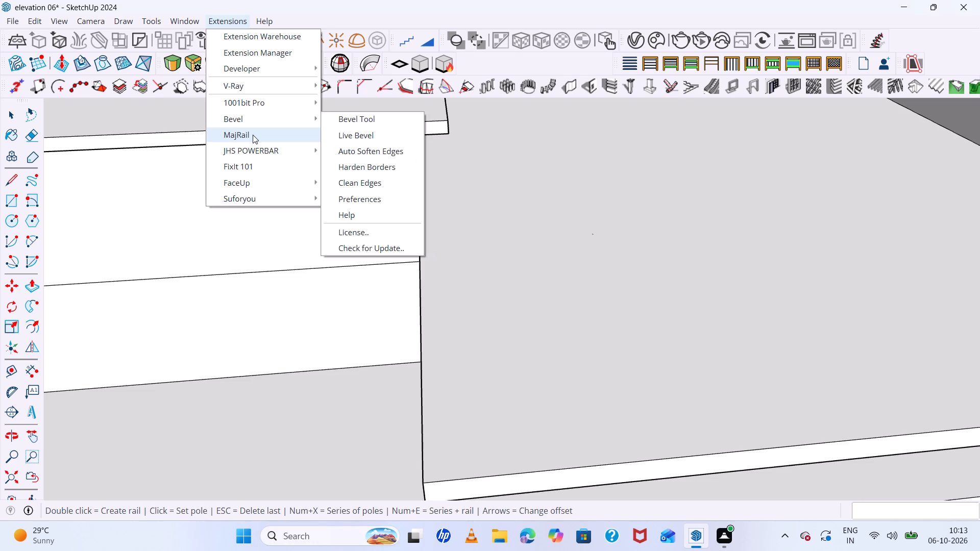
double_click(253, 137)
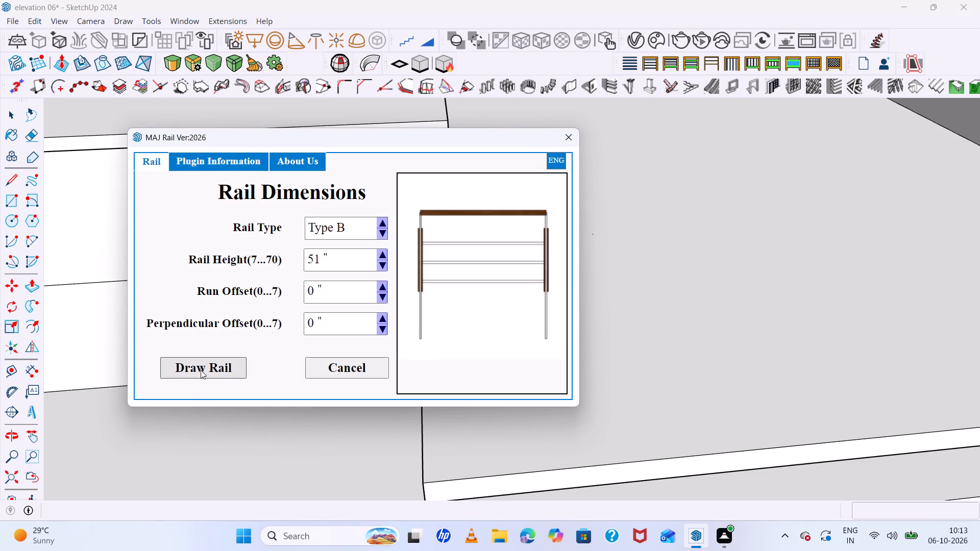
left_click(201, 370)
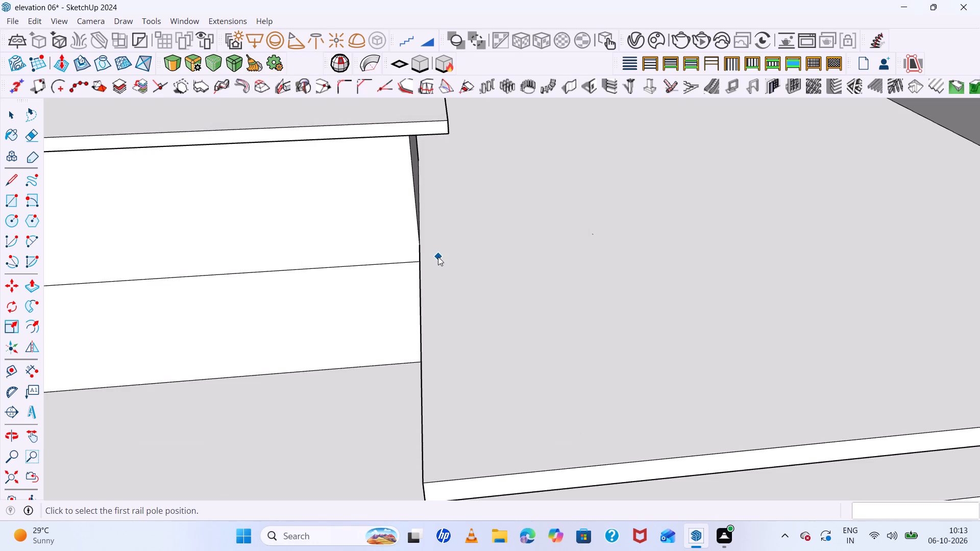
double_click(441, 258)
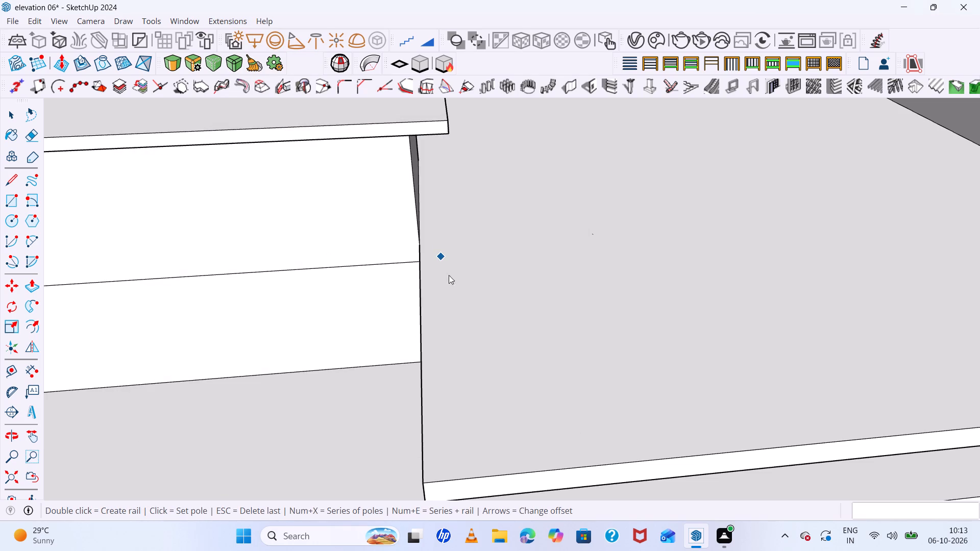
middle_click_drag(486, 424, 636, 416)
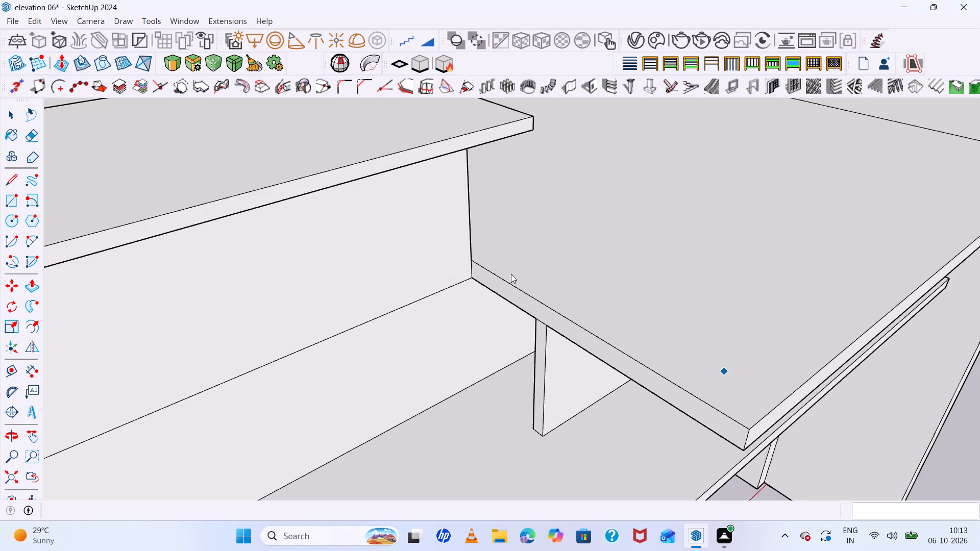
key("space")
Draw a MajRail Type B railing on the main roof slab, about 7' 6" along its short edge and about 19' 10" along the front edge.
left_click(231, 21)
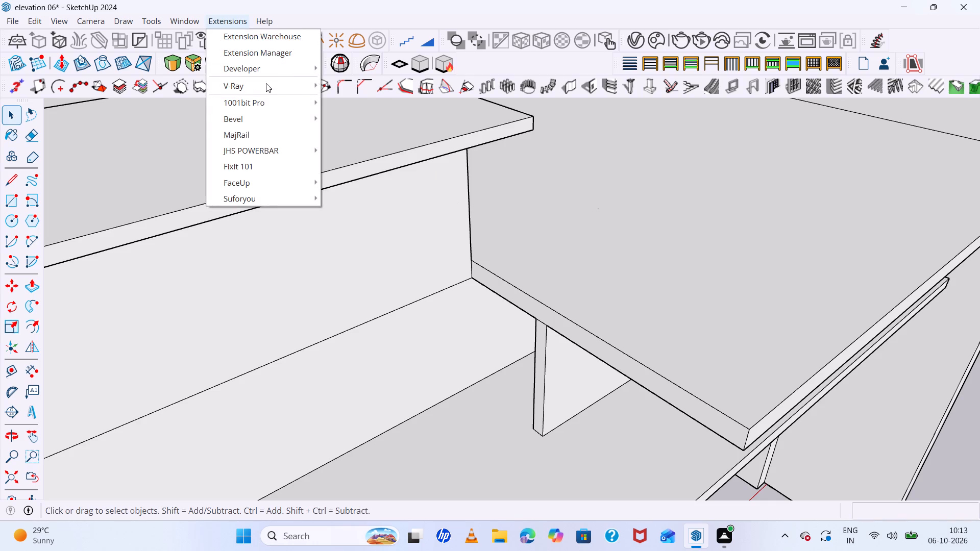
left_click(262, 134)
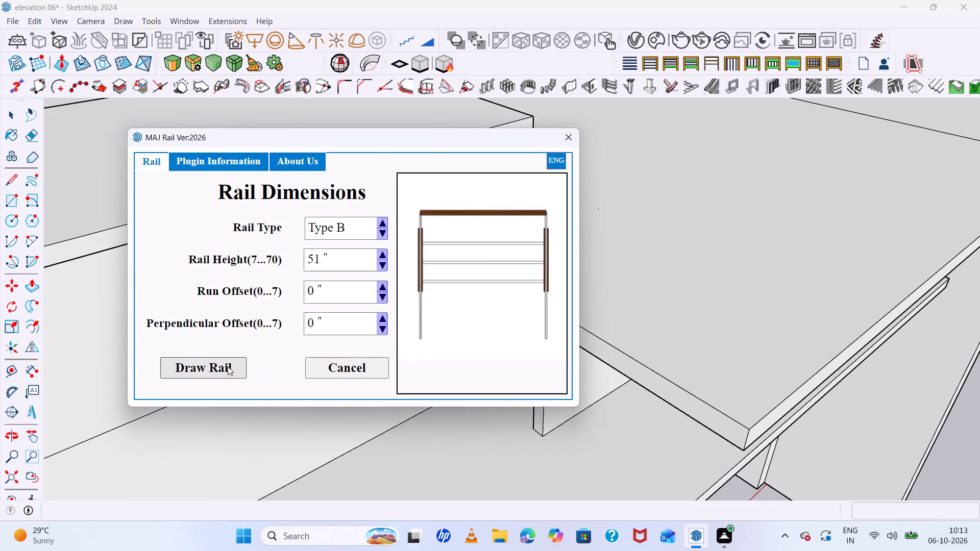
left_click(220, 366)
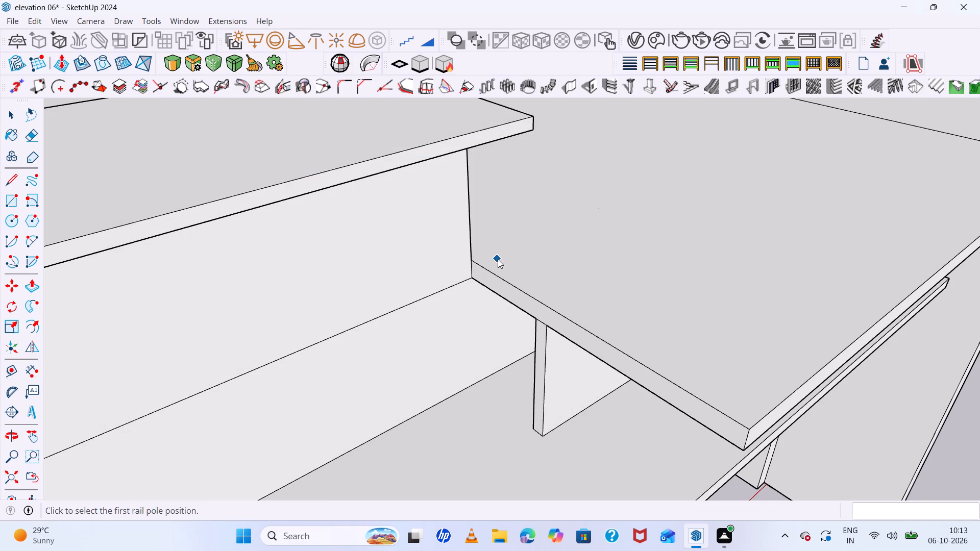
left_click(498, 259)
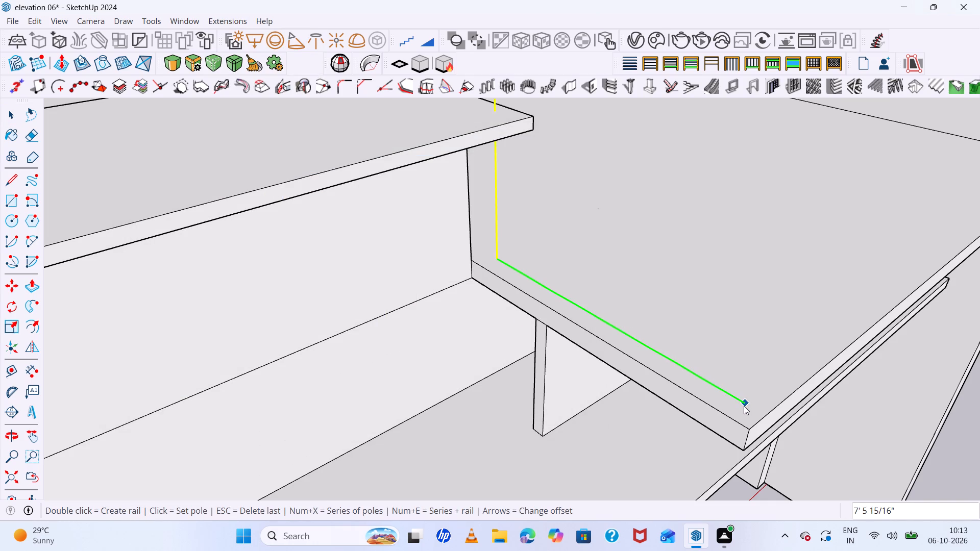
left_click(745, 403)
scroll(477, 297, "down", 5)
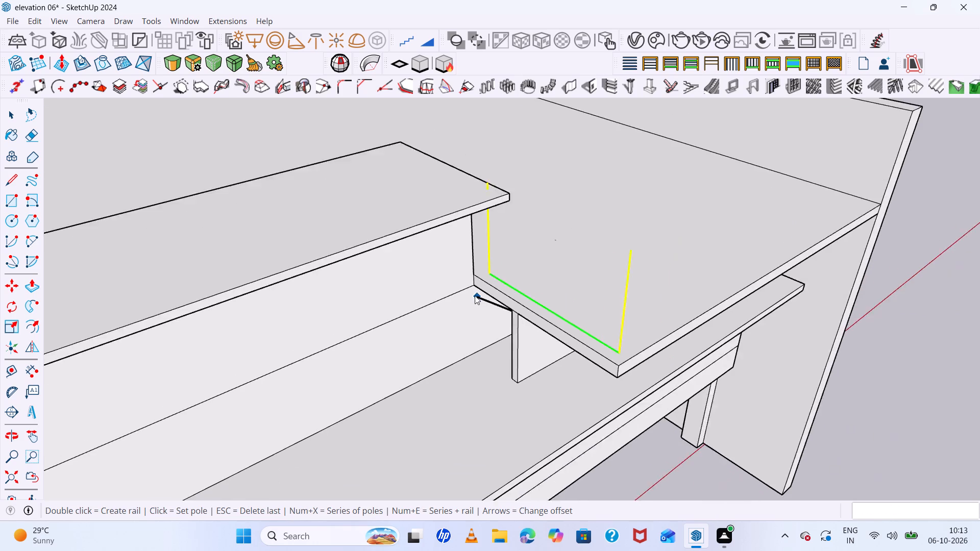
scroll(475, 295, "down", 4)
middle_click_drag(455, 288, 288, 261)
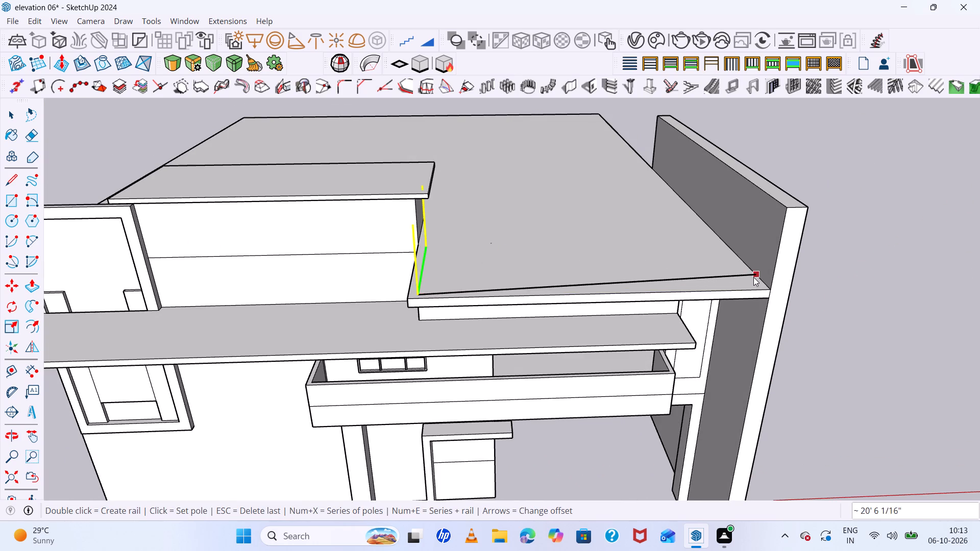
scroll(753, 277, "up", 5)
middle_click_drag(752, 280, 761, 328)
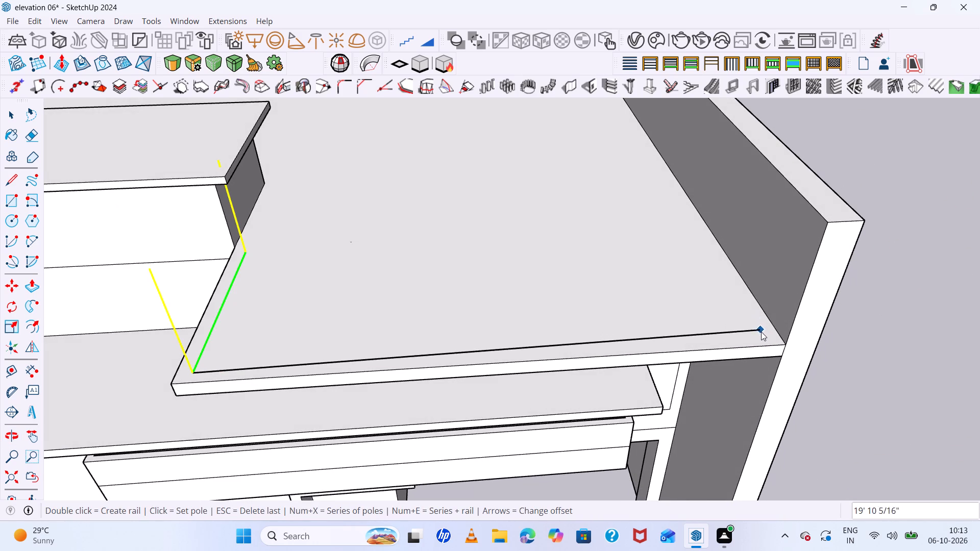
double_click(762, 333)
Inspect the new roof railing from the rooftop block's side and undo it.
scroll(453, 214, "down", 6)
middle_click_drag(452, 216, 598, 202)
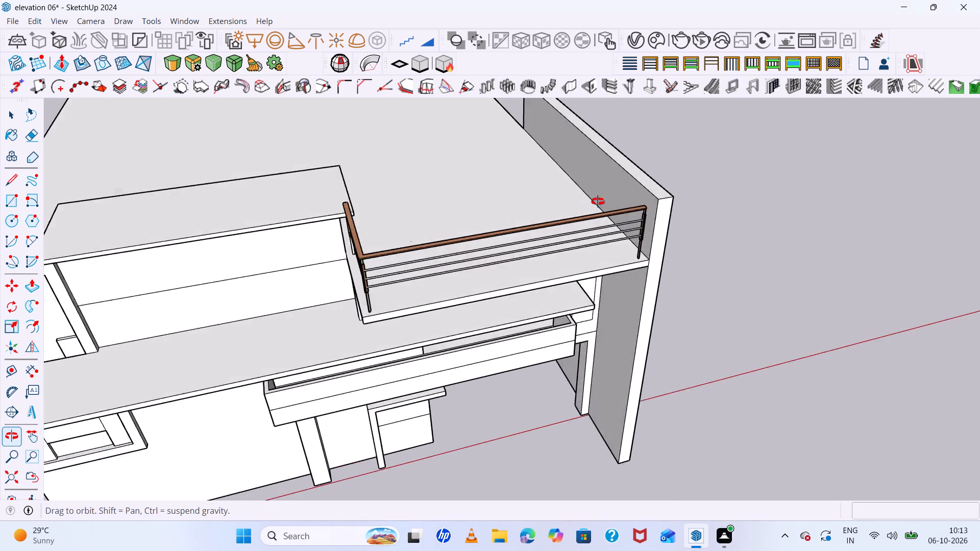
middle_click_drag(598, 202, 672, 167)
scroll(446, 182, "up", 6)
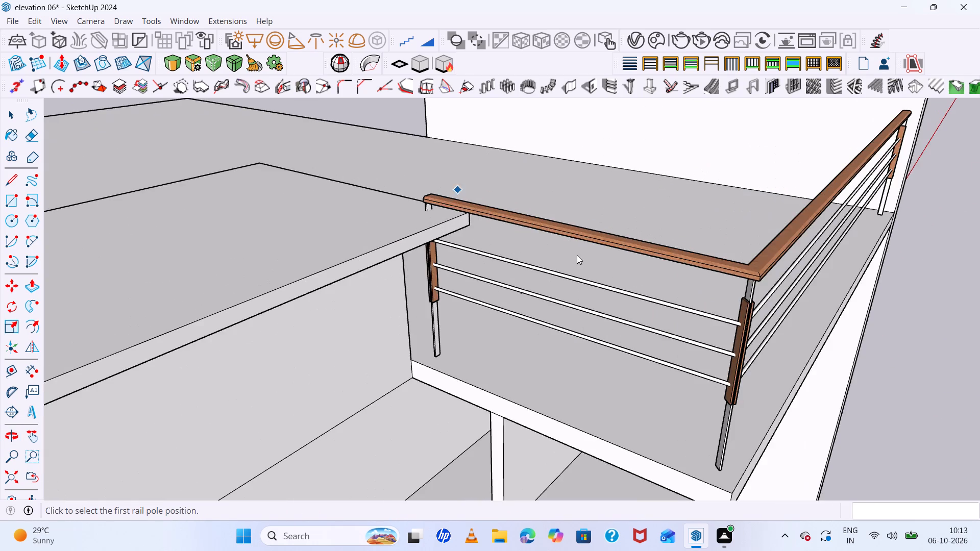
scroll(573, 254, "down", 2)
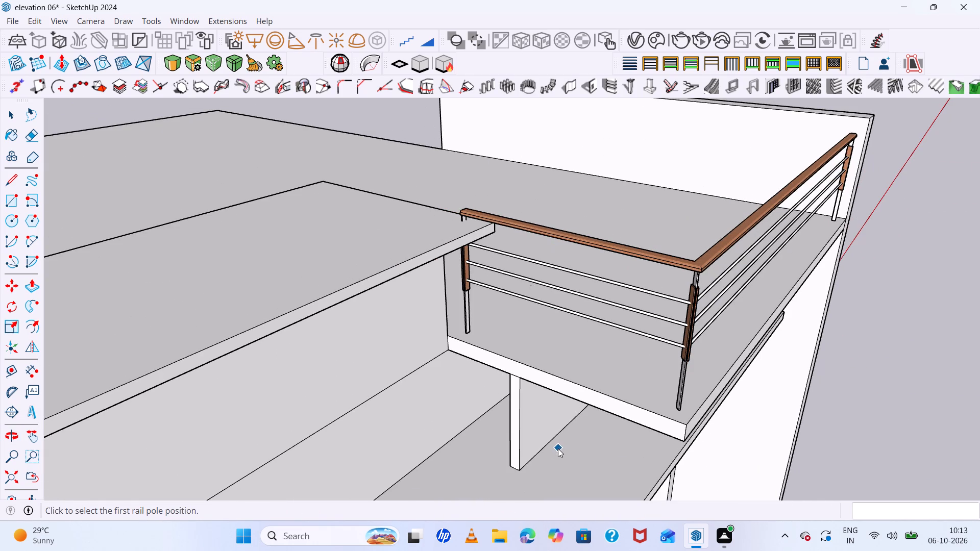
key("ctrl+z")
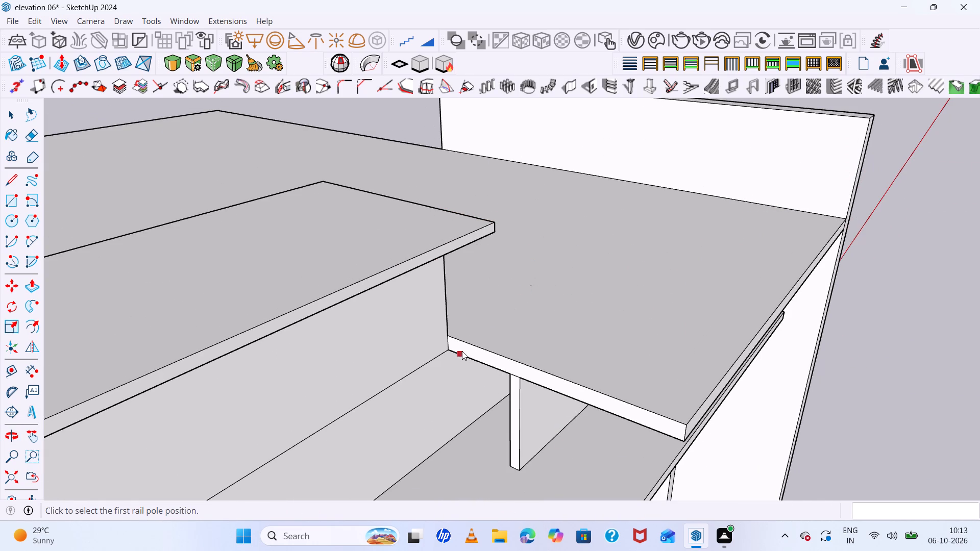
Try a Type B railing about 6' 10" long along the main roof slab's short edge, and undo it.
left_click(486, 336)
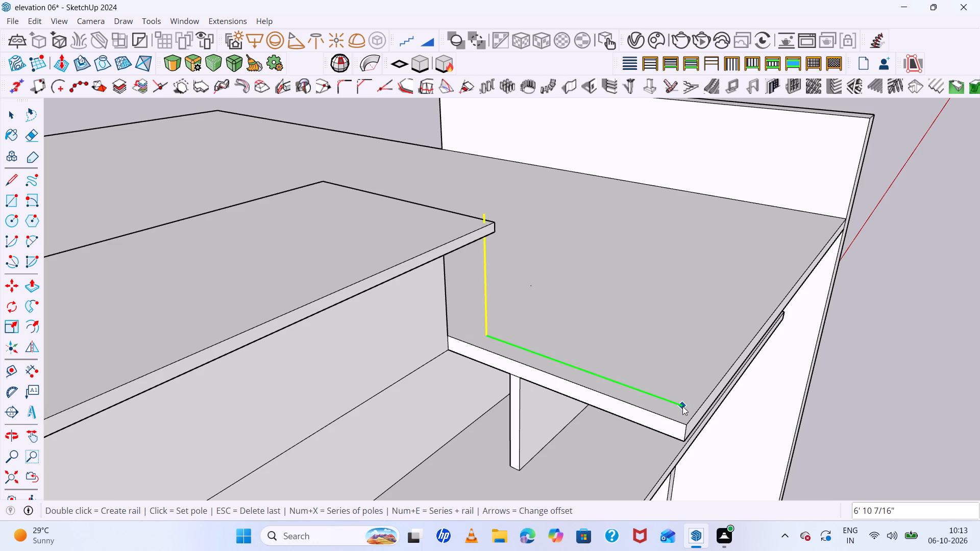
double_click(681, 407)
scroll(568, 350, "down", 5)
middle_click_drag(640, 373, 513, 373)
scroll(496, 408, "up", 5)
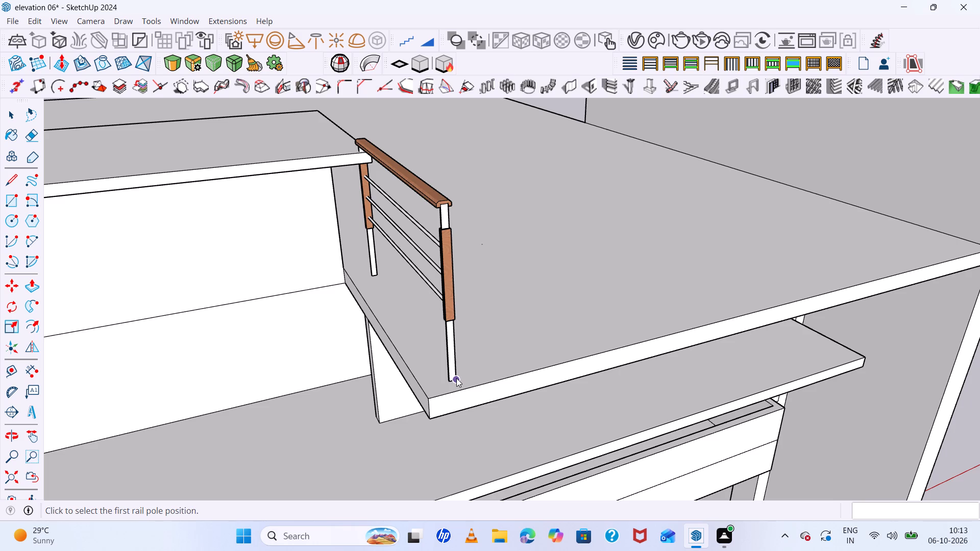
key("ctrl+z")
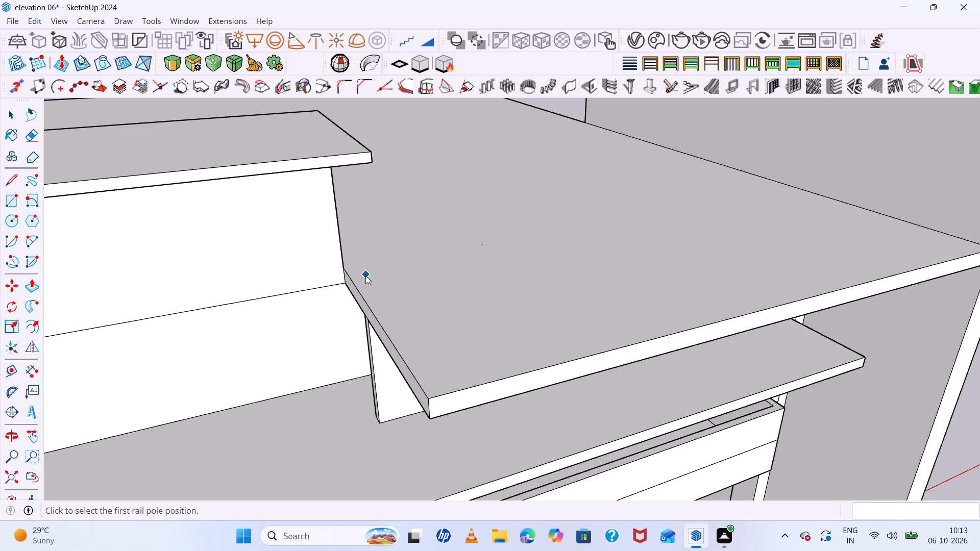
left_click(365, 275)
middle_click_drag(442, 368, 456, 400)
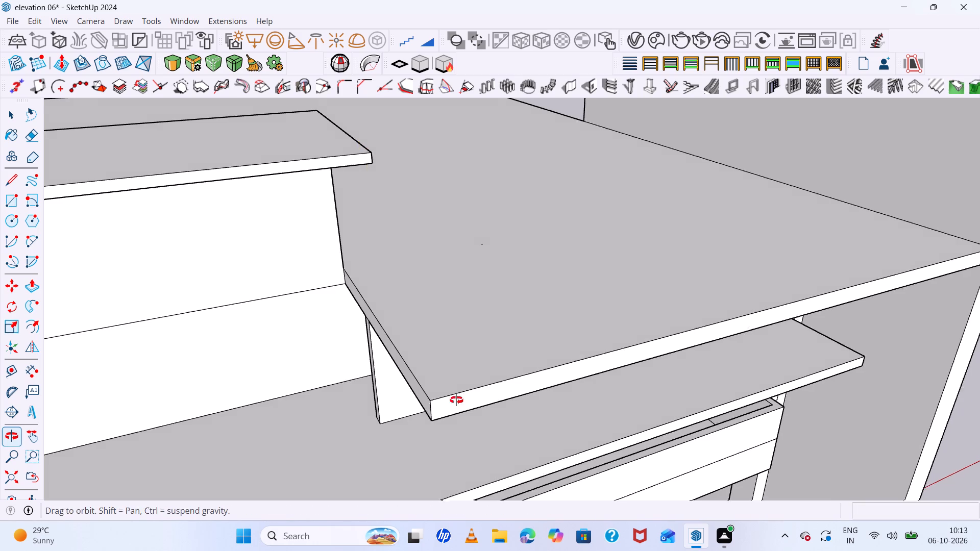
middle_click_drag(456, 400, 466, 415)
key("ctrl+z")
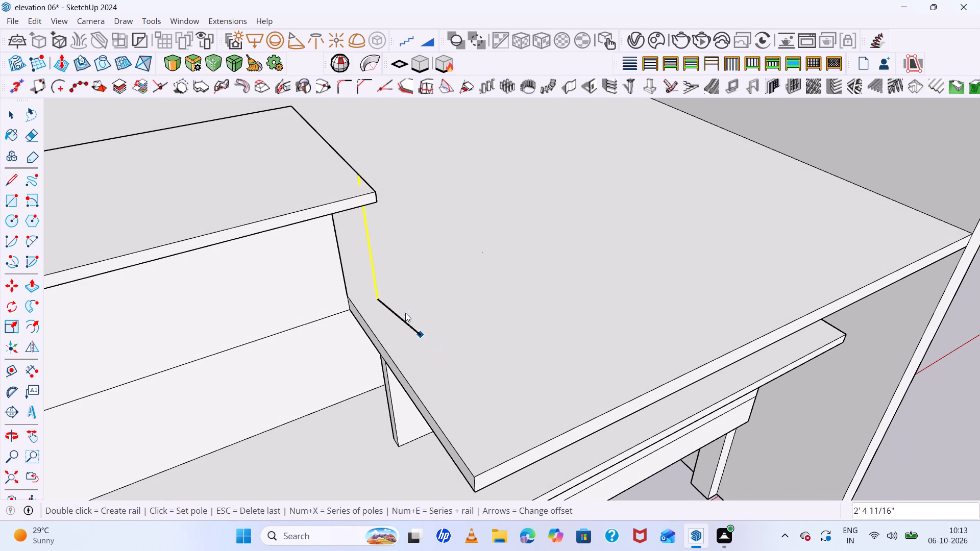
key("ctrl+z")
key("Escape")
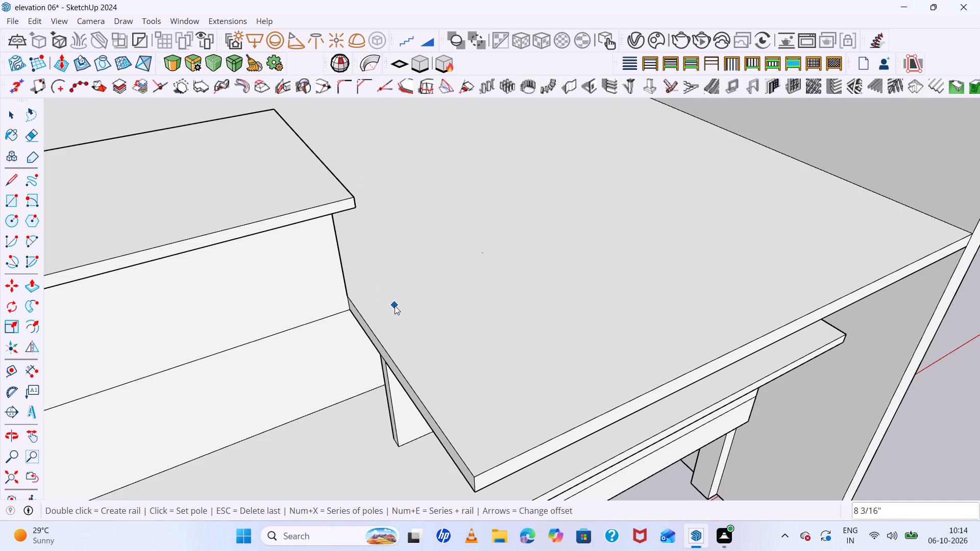
Draw a Type B railing on the main roof slab, about 7' along its short edge and about 20' 7" along the front edge.
left_click(378, 307)
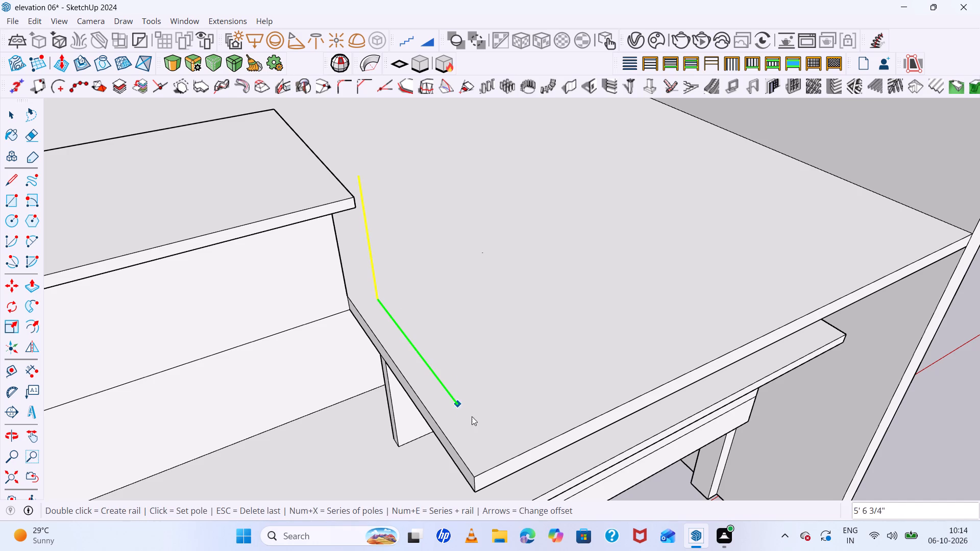
key("ctrl+z")
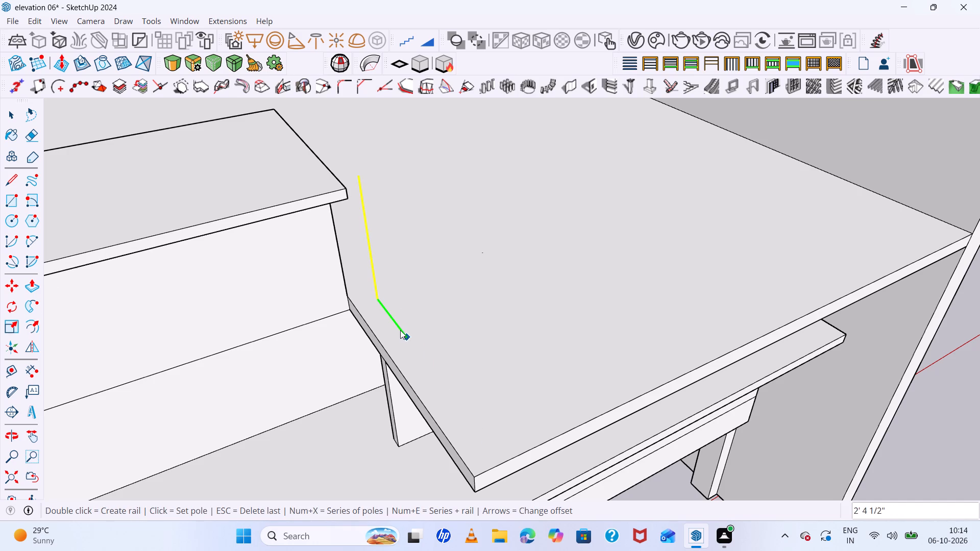
key("ctrl+y")
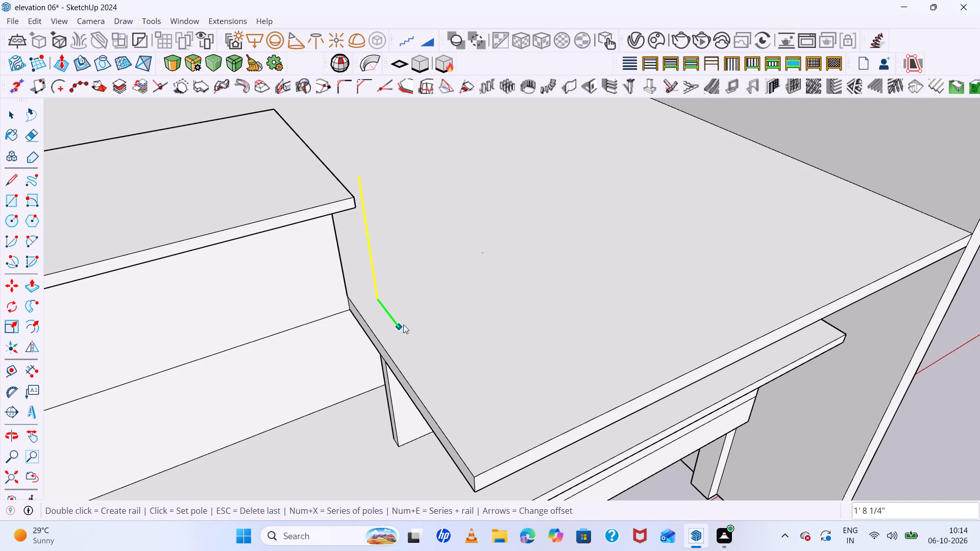
left_click(477, 451)
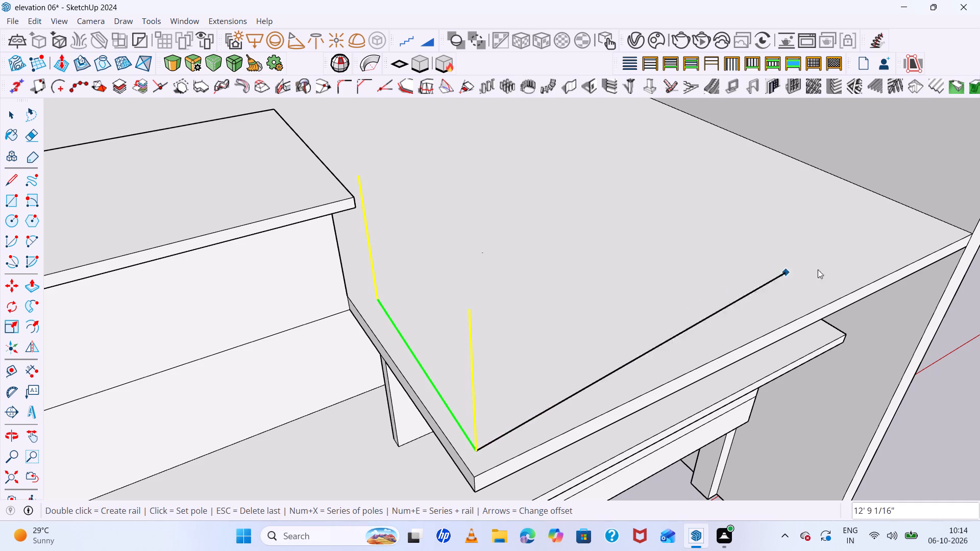
triple_click(949, 226)
scroll(717, 257, "down", 6)
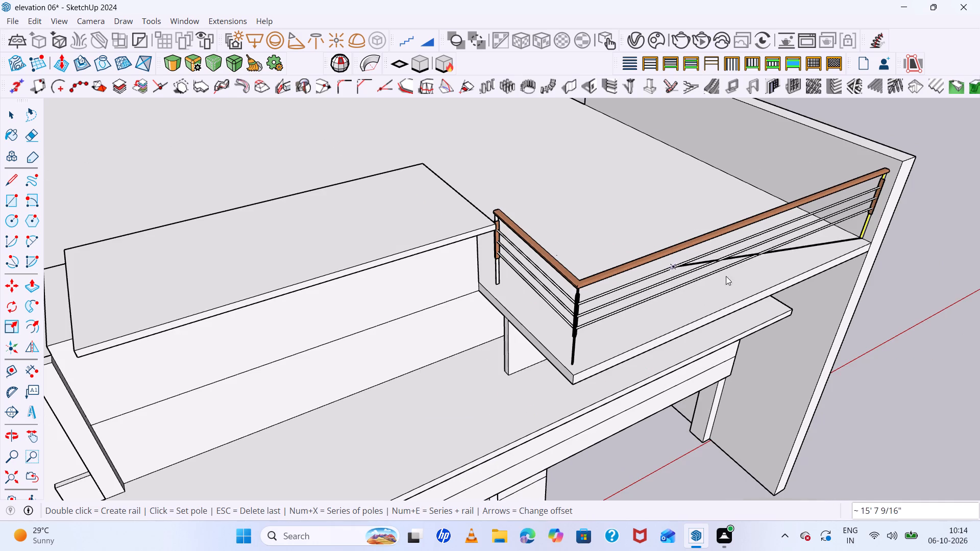
key("Escape")
Examine the new roof railing from above, from the front and from below against the rest of the elevation.
scroll(608, 247, "down", 6)
middle_click_drag(647, 283, 649, 182)
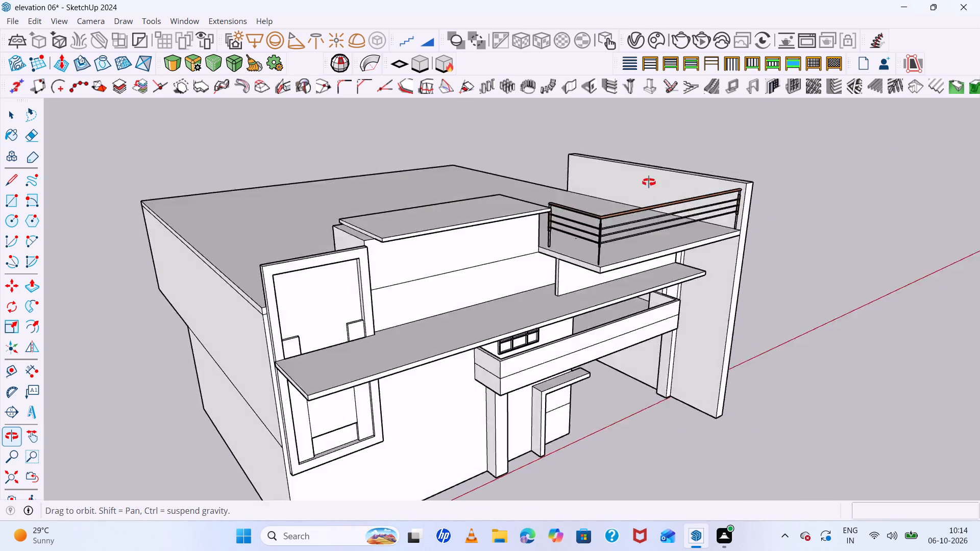
middle_click_drag(649, 182, 487, 139)
scroll(844, 275, "up", 5)
scroll(841, 267, "down", 5)
middle_click_drag(841, 267, 915, 319)
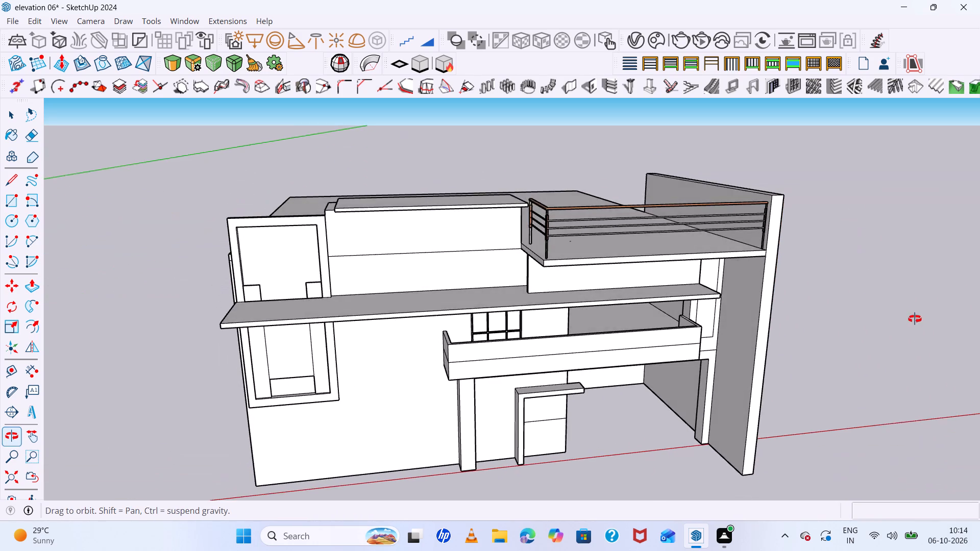
middle_click_drag(915, 319, 847, 293)
scroll(808, 283, "up", 6)
scroll(808, 278, "down", 4)
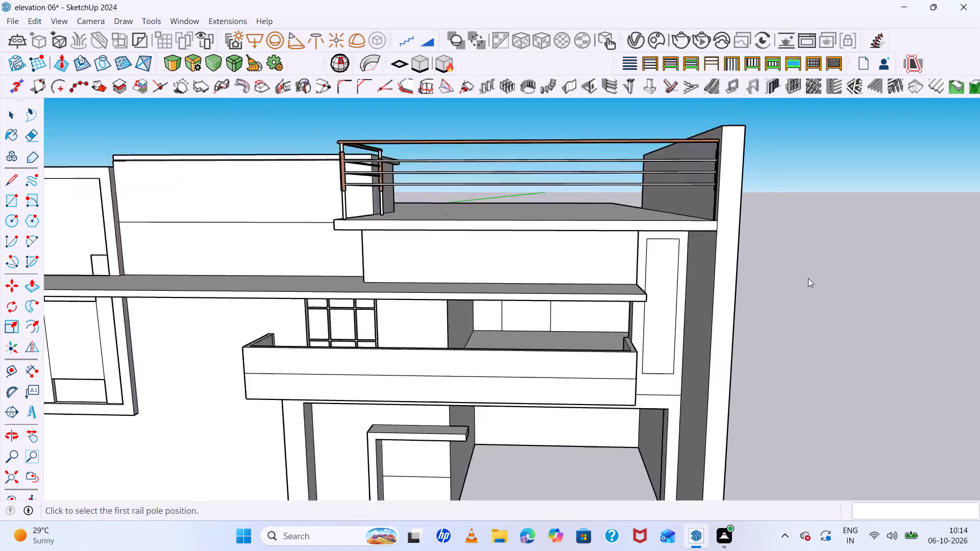
scroll(808, 278, "down", 2)
middle_click_drag(808, 278, 835, 245)
key("space")
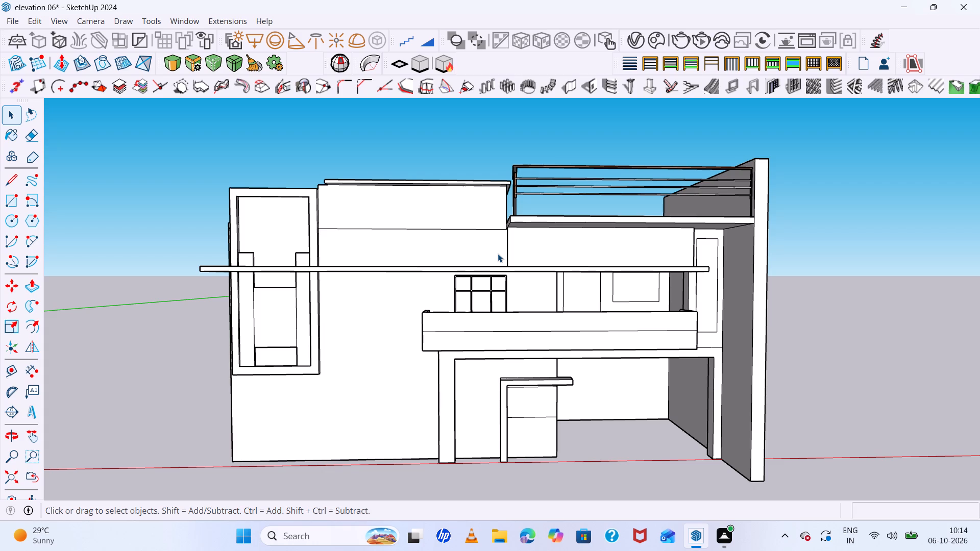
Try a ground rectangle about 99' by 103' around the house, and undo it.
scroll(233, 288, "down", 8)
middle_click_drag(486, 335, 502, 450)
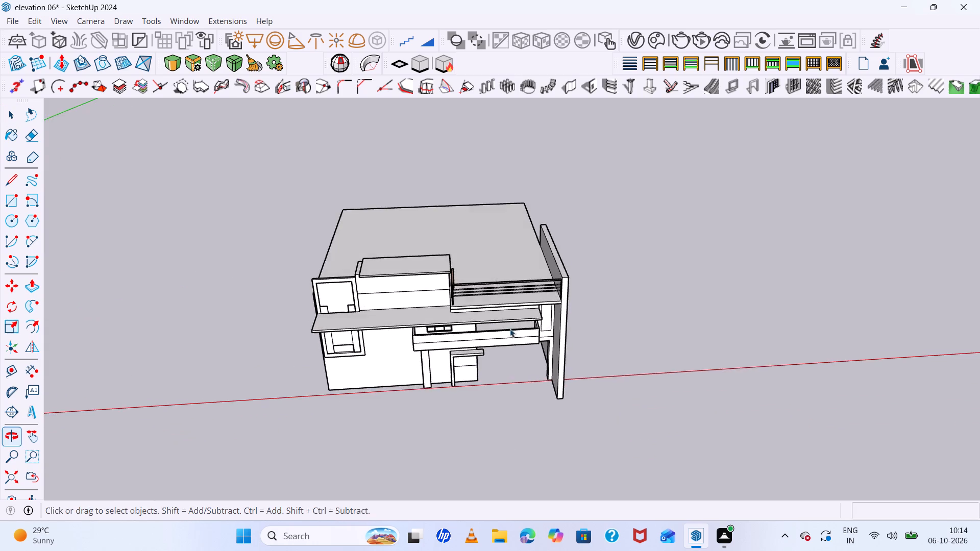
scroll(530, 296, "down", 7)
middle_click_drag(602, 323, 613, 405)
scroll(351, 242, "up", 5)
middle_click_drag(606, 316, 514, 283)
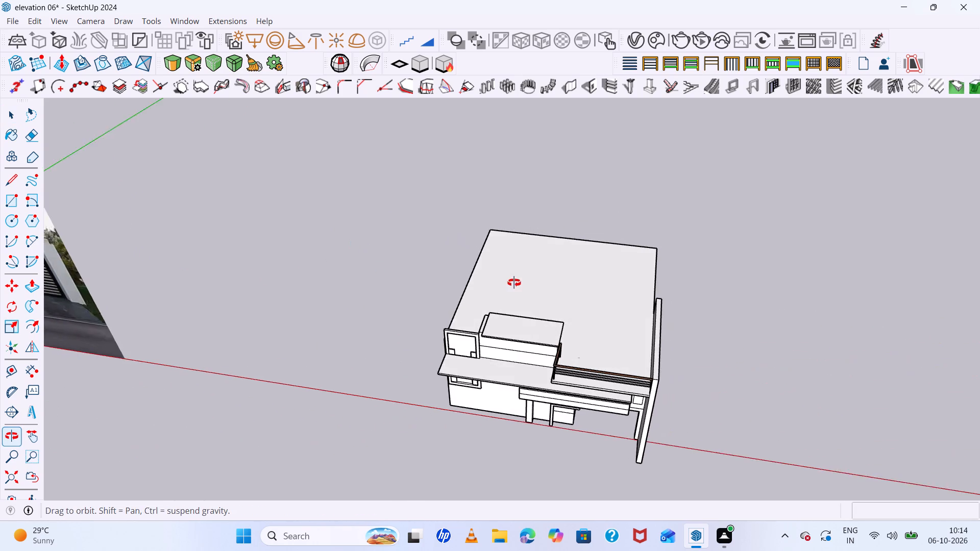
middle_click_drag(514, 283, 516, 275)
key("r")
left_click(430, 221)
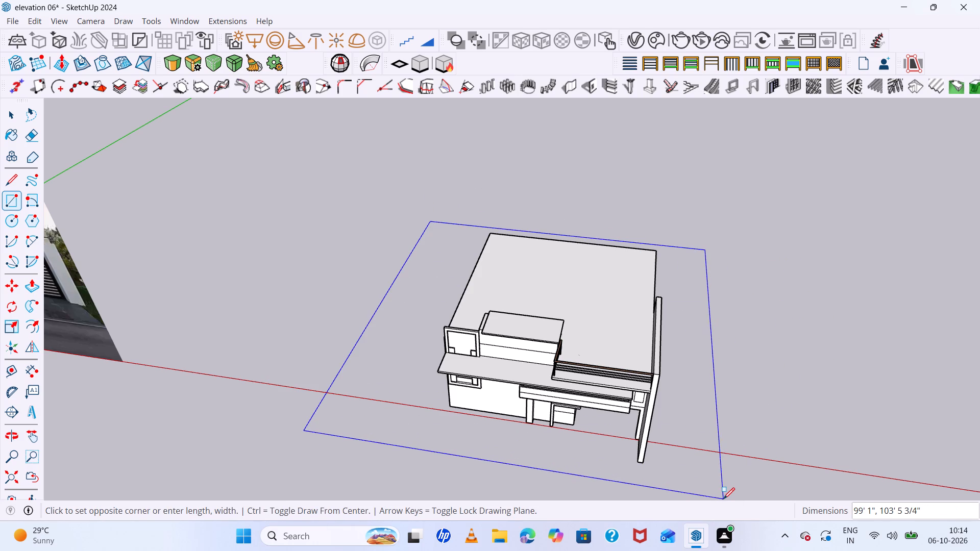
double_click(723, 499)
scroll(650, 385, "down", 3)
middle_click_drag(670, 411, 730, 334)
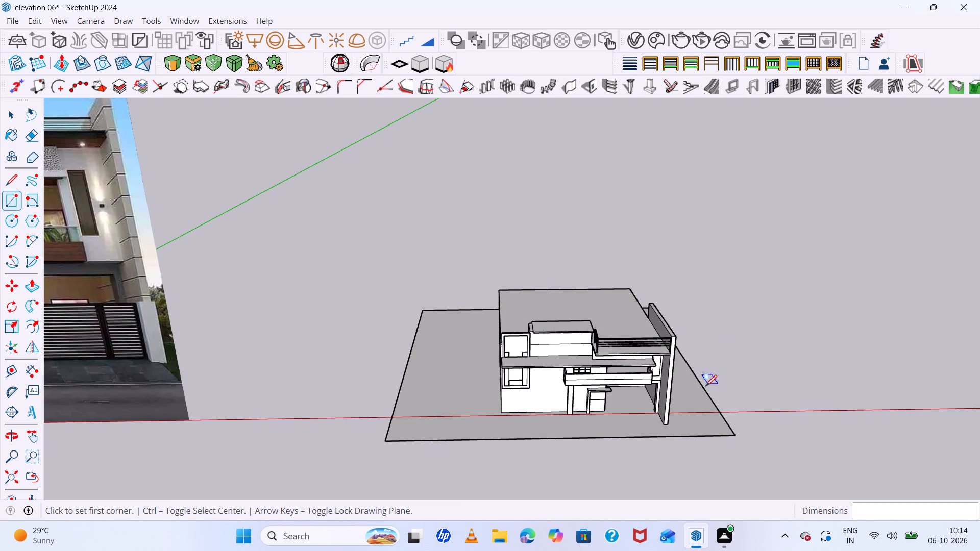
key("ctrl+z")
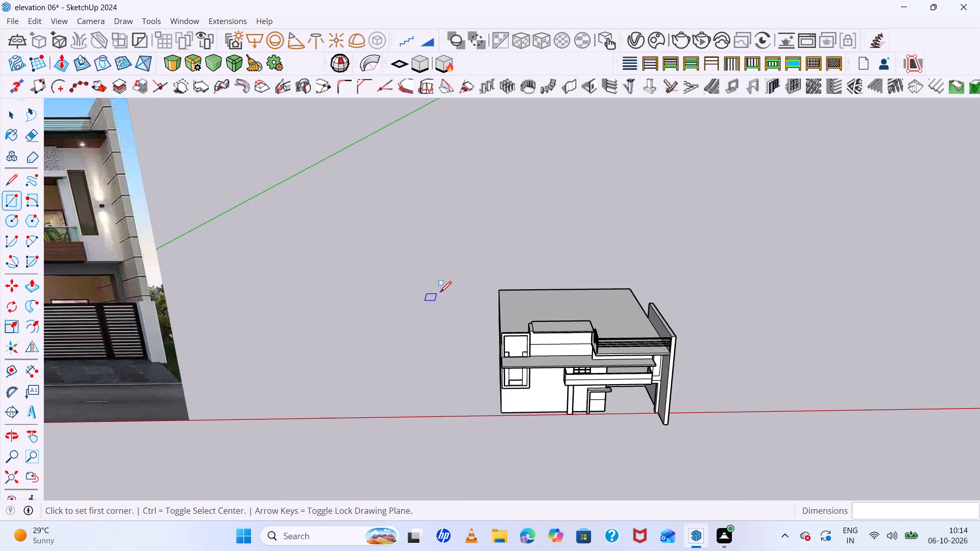
Draw a ground rectangle about 92' by 119' around the house at its base level.
left_click(459, 299)
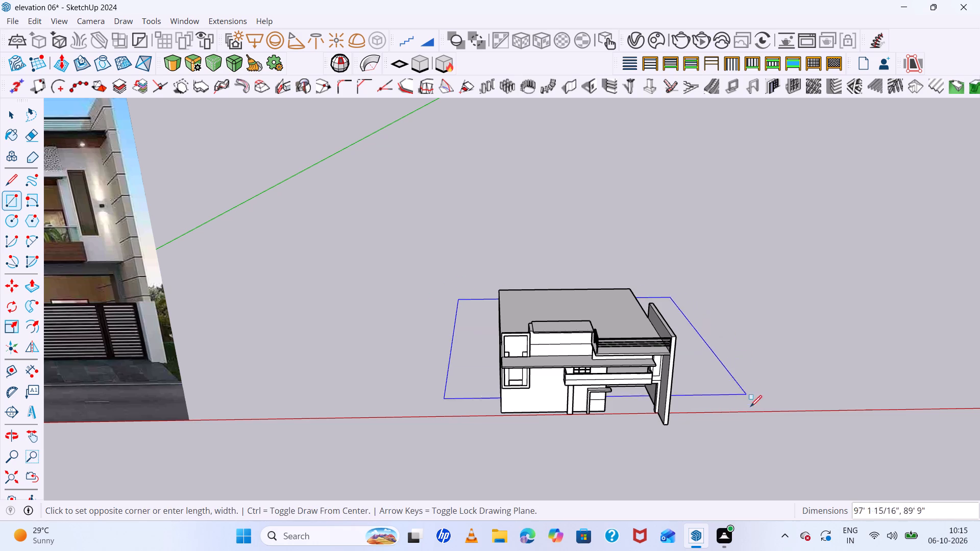
double_click(775, 441)
middle_click_drag(741, 405, 683, 318)
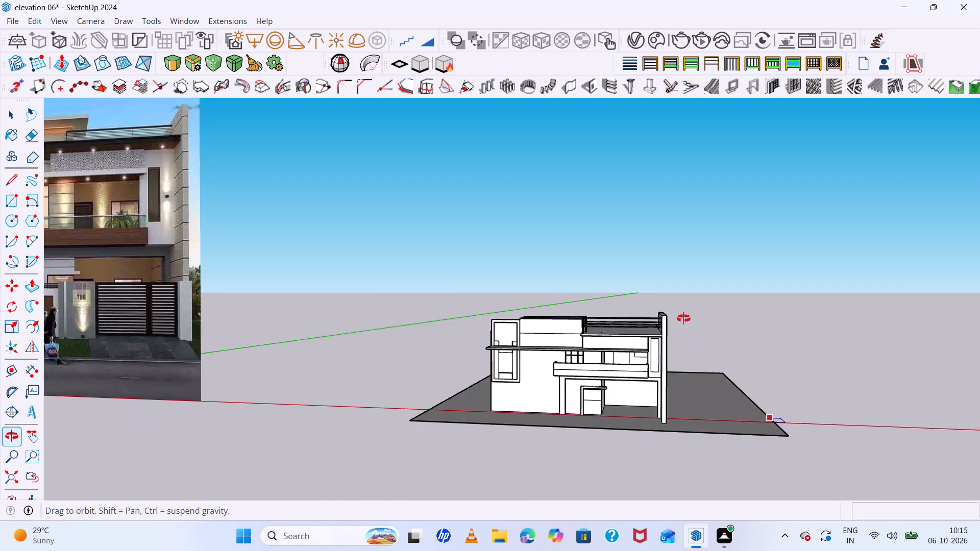
middle_click_drag(683, 318, 729, 395)
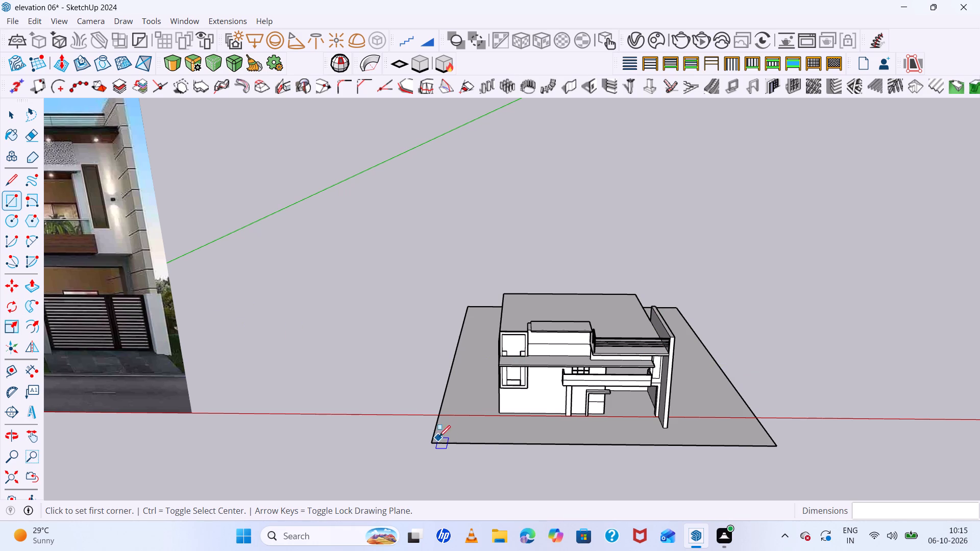
Push/Pull the ground rectangle downward to form a solid base slab under the house.
scroll(567, 372, "down", 5)
middle_click_drag(700, 388, 696, 310)
scroll(680, 358, "up", 7)
middle_click_drag(682, 429, 765, 429)
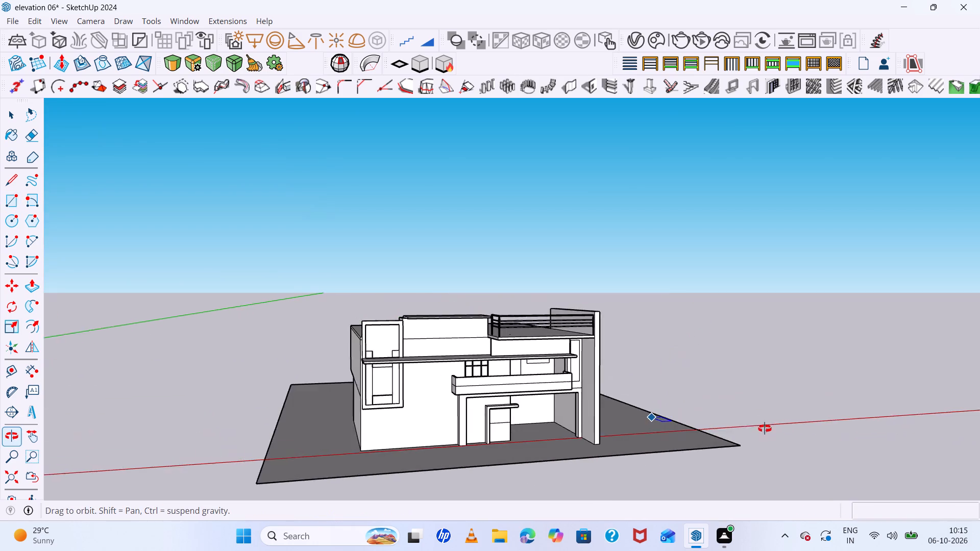
middle_click_drag(765, 429, 743, 396)
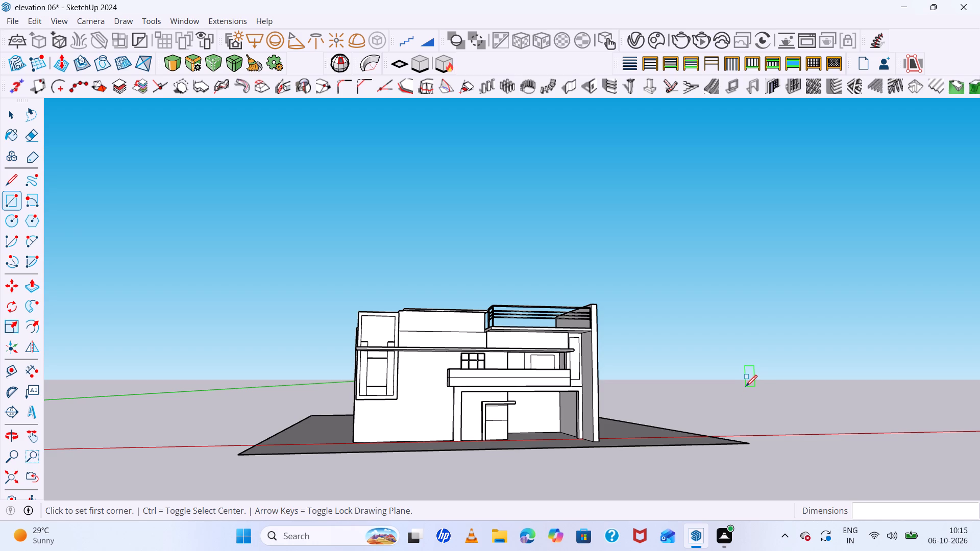
middle_click_drag(394, 419, 397, 435)
key("space")
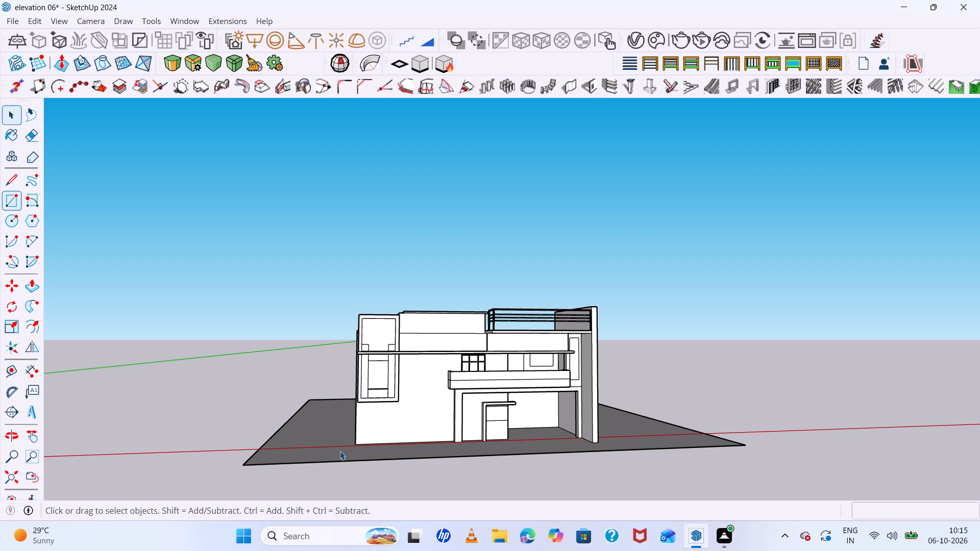
key("p")
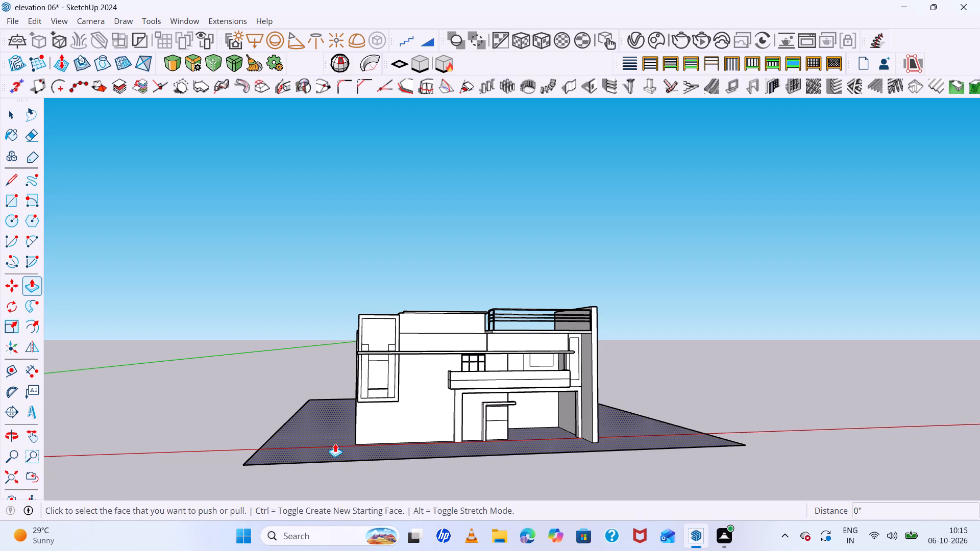
left_click(335, 443)
left_click(337, 459)
middle_click_drag(448, 420, 293, 328)
scroll(572, 439, "up", 5)
middle_click_drag(532, 390, 660, 453)
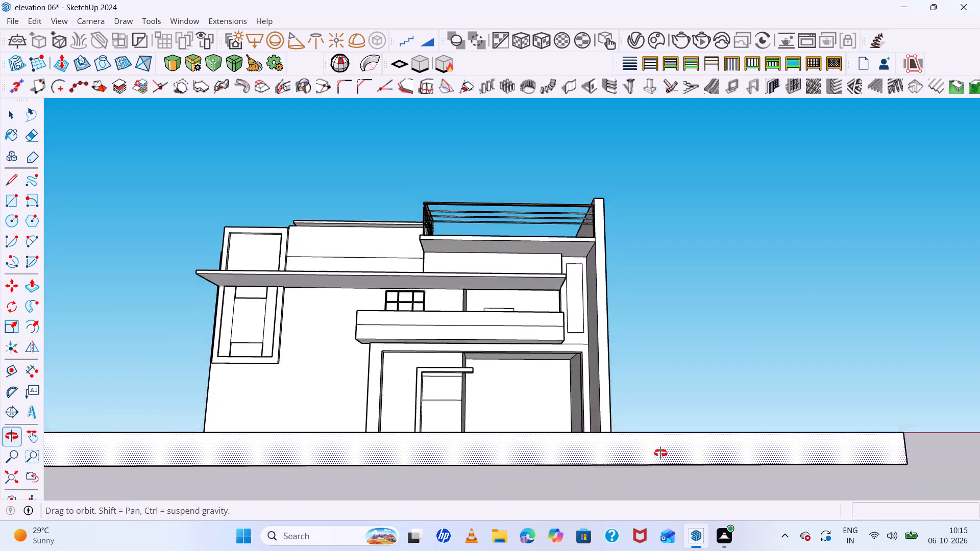
middle_click_drag(660, 453, 676, 502)
scroll(492, 428, "down", 3)
key("space")
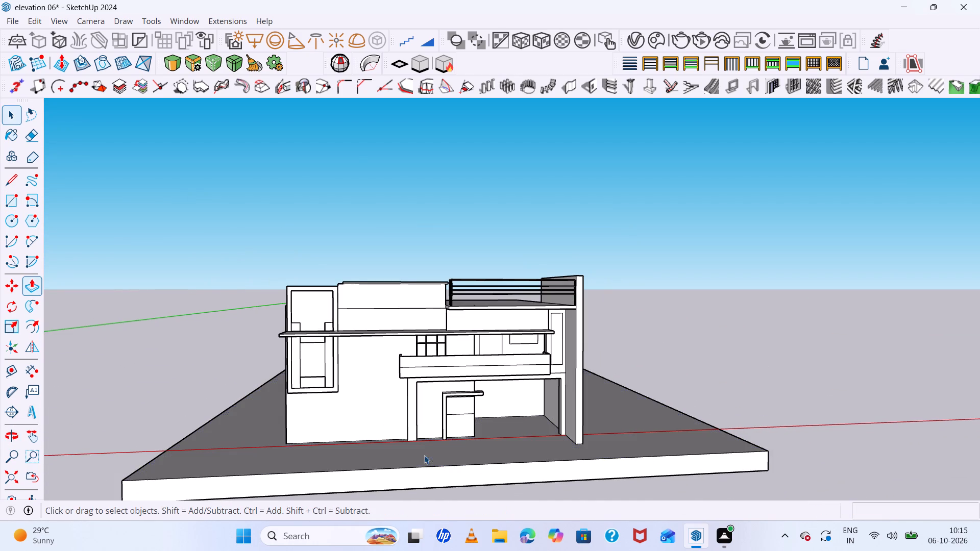
Push the base slab's top face down about 1' 11" below the house's base level.
double_click(422, 456)
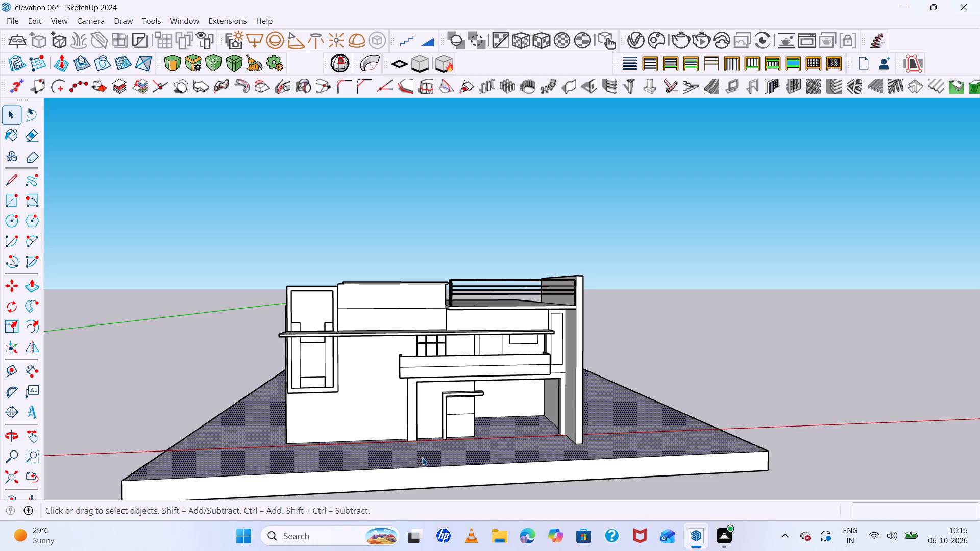
key("p")
left_click(422, 457)
left_click(425, 469)
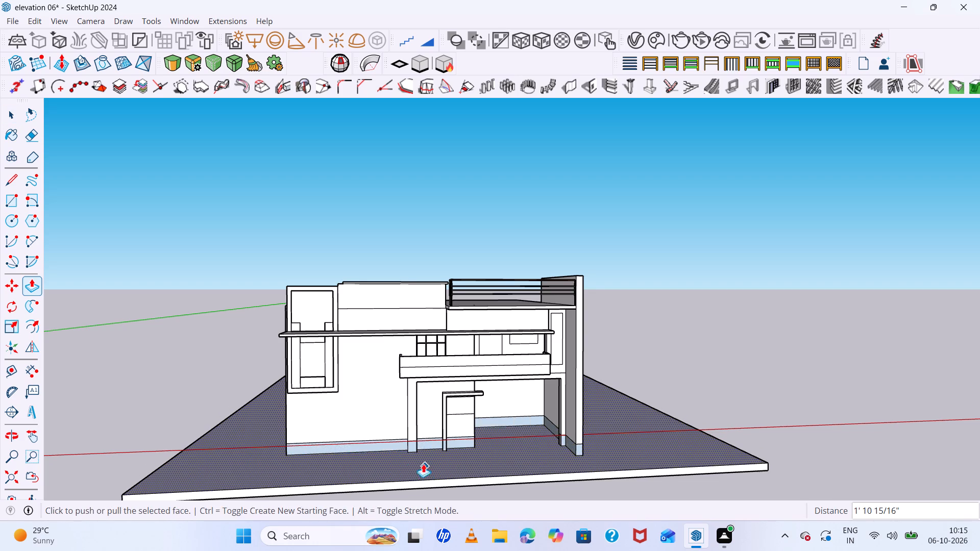
Examine the lowered base slab and the bottoms of the house walls from several angles.
middle_click_drag(416, 452, 362, 394)
scroll(517, 423, "up", 6)
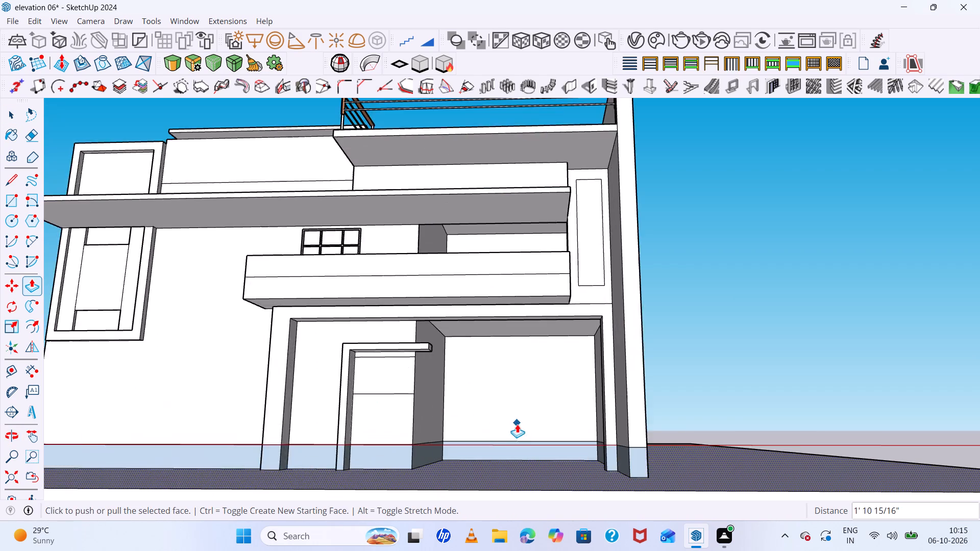
middle_click_drag(529, 442, 506, 460)
scroll(501, 444, "up", 1)
scroll(497, 412, "down", 8)
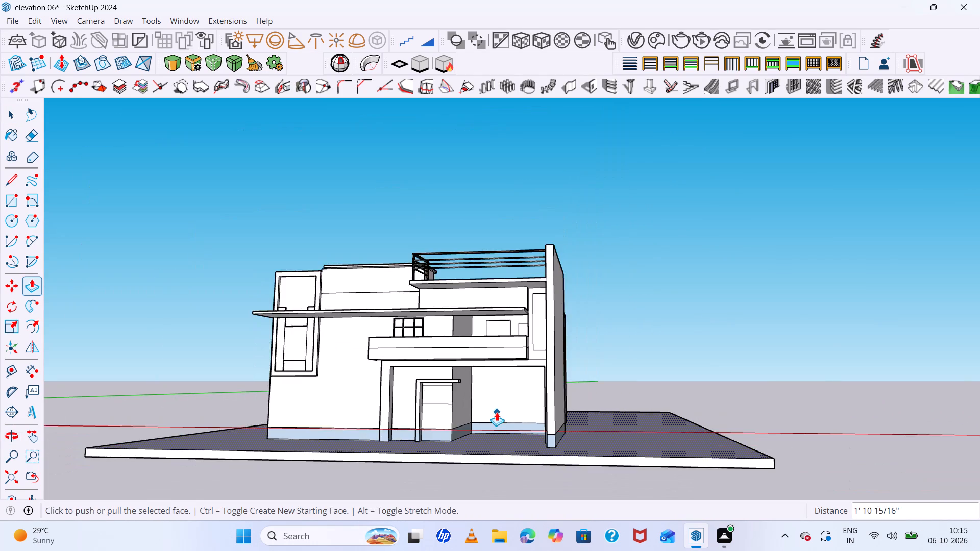
scroll(497, 412, "down", 3)
middle_click_drag(503, 423, 689, 445)
scroll(567, 378, "up", 6)
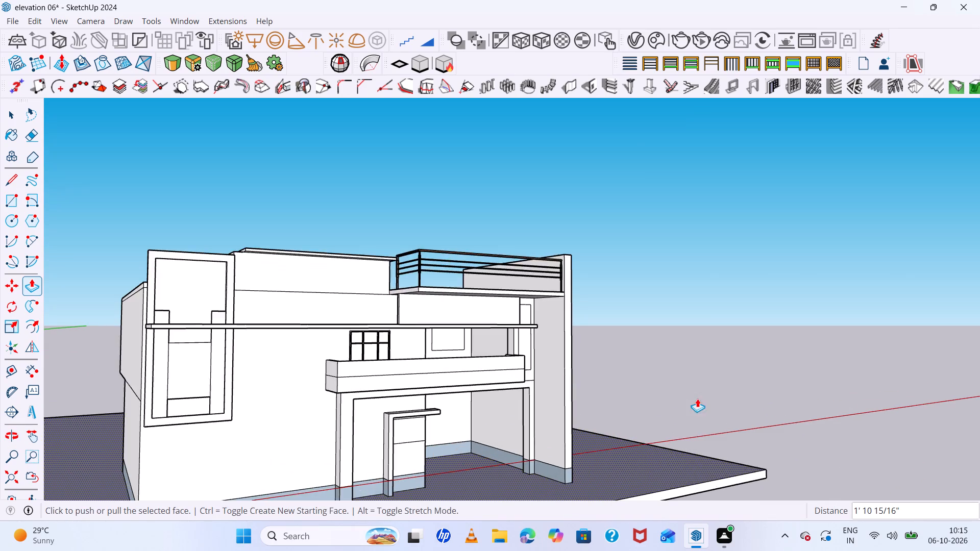
middle_click_drag(697, 398, 538, 380)
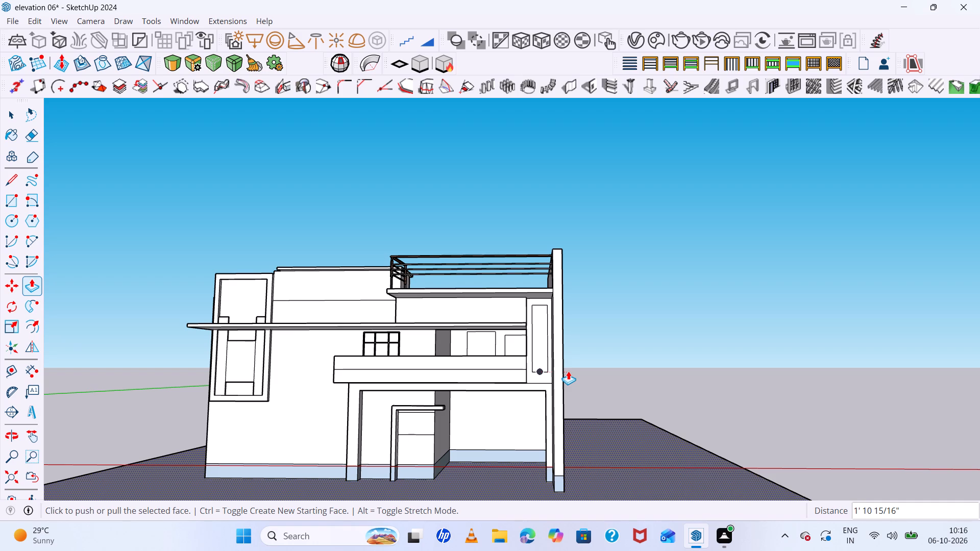
Push/Pull the base slab's underside downward about 2' 6" to thicken the slab.
scroll(440, 357, "down", 5)
scroll(494, 354, "up", 1)
middle_click_drag(496, 356, 548, 493)
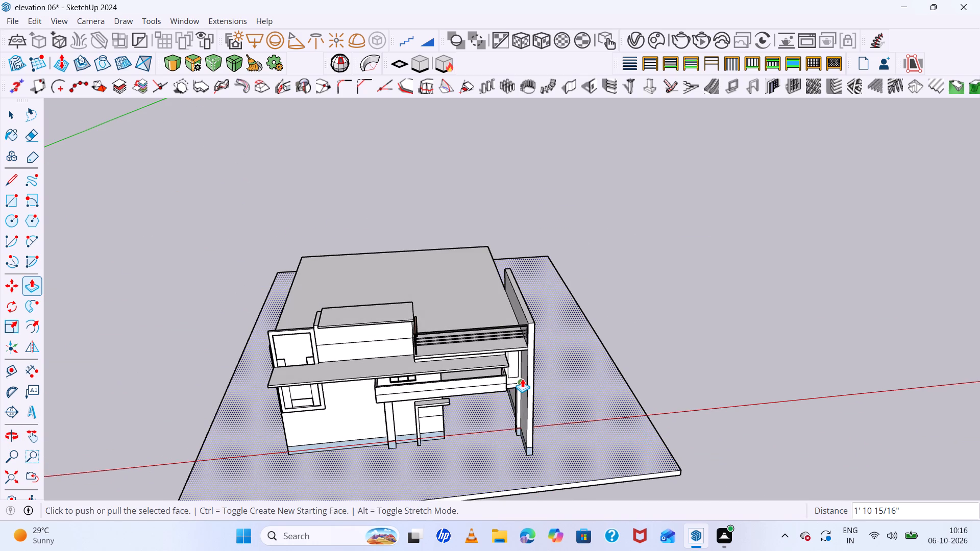
scroll(583, 366, "down", 4)
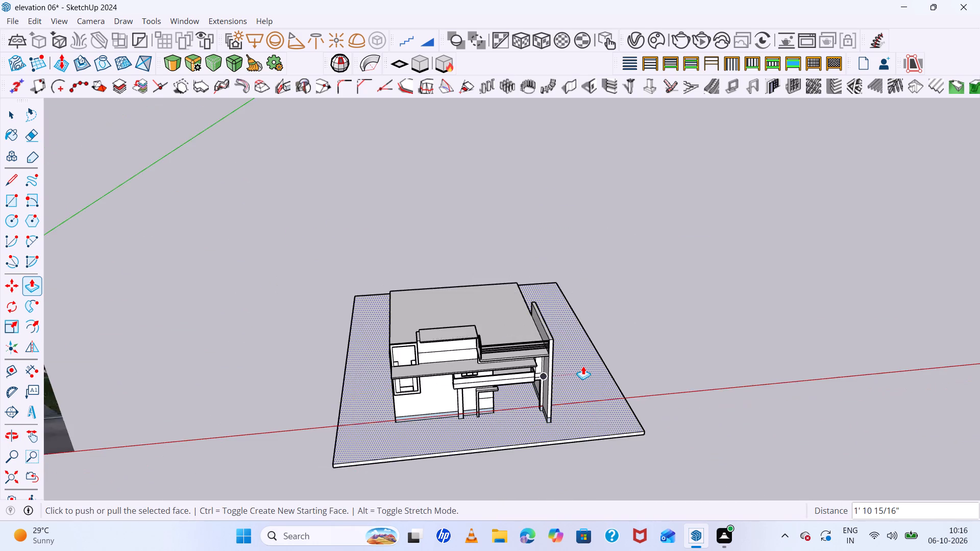
middle_click_drag(611, 373, 598, 395)
scroll(212, 400, "up", 6)
middle_click_drag(397, 404, 475, 362)
key("space")
scroll(438, 419, "up", 3)
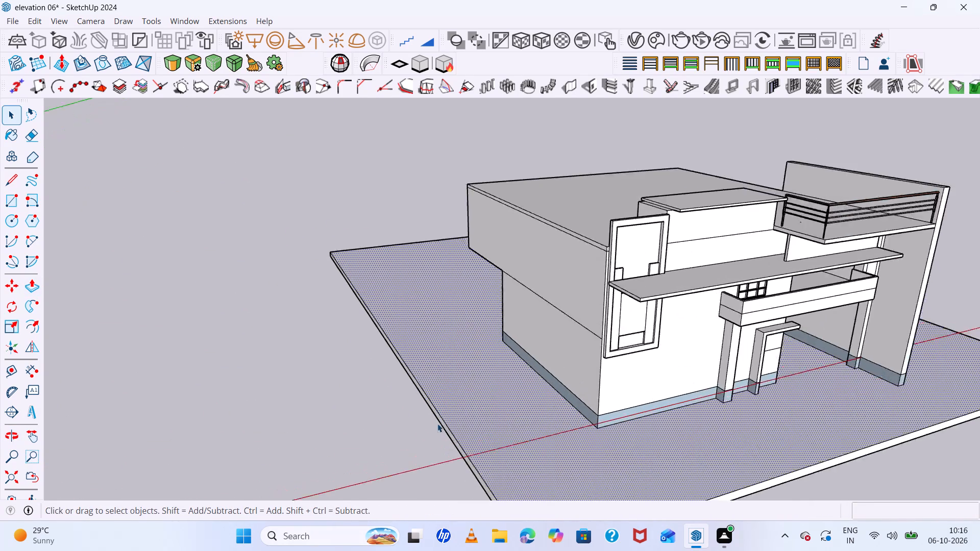
scroll(437, 423, "up", 2)
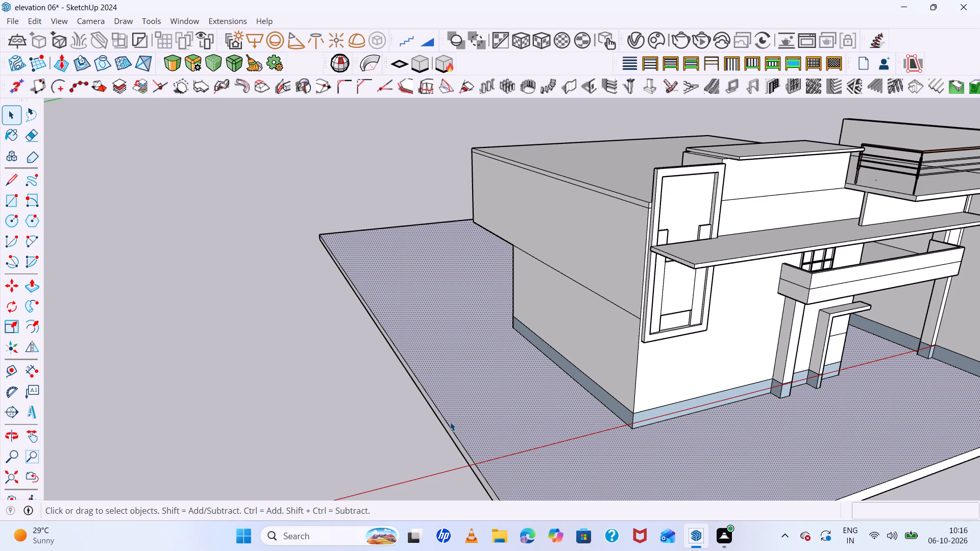
middle_click_drag(276, 279, 250, 185)
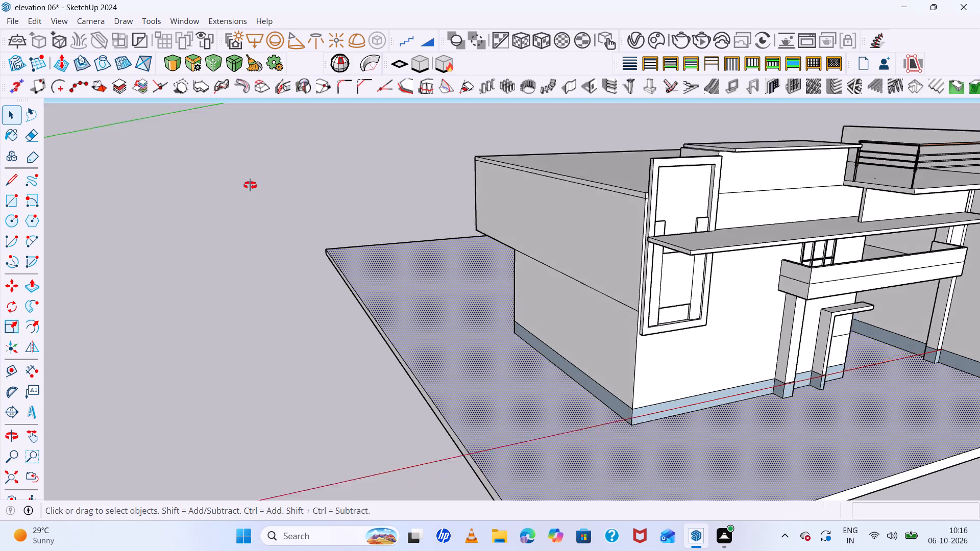
middle_click_drag(250, 185, 241, 124)
left_click(556, 343)
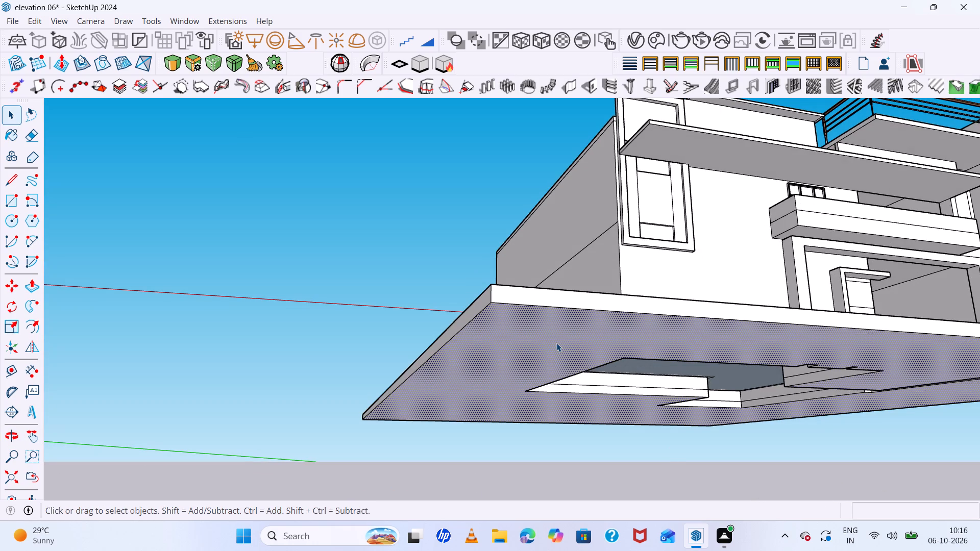
key("p")
left_click(555, 342)
left_click(559, 372)
Pull the base slab's side face on the window-frame side of the house outward about 14' 3".
scroll(483, 301, "down", 4)
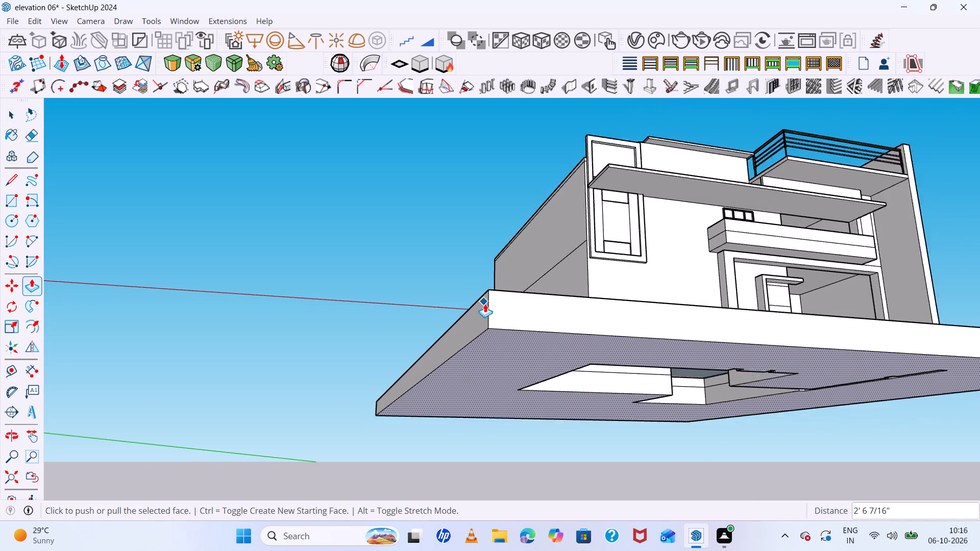
scroll(485, 304, "down", 1)
middle_click_drag(509, 318, 490, 437)
scroll(421, 307, "down", 6)
middle_click_drag(625, 345, 573, 395)
scroll(451, 331, "up", 5)
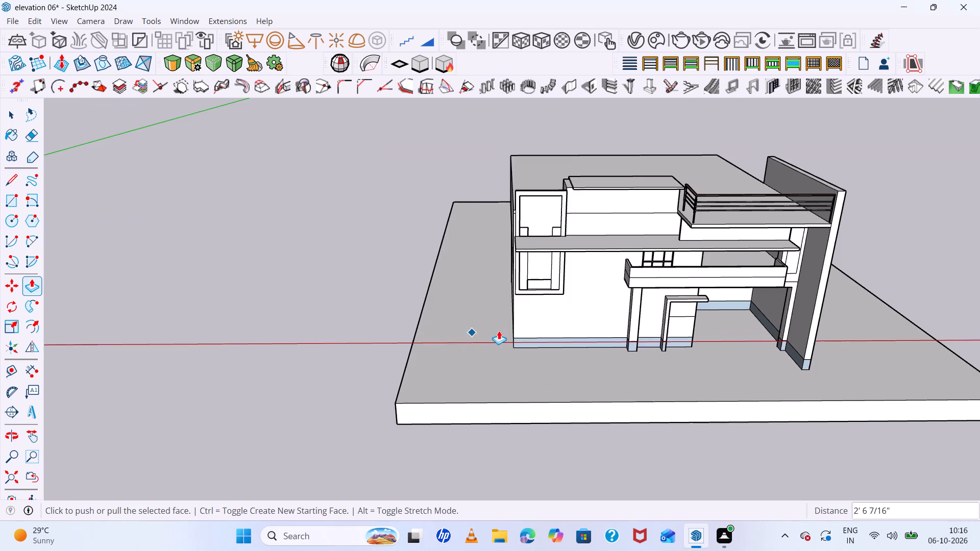
middle_click_drag(576, 321, 705, 312)
middle_click(705, 312)
scroll(469, 409, "up", 4)
key("space")
left_click(465, 414)
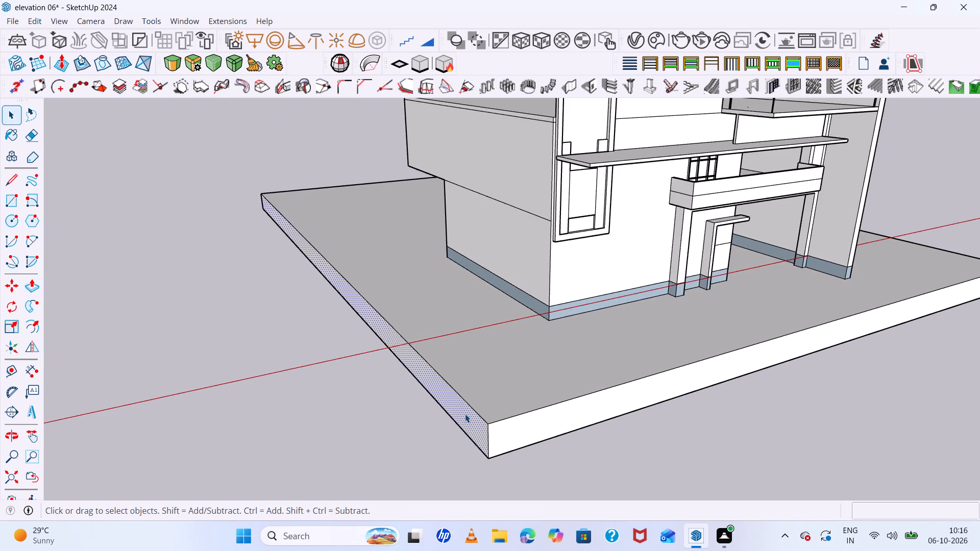
key("p")
left_click(465, 414)
left_click(316, 443)
Extend the base slab's opposite side face, beside the tall side wall, outward by the same Push/Pull distance.
scroll(247, 371, "down", 6)
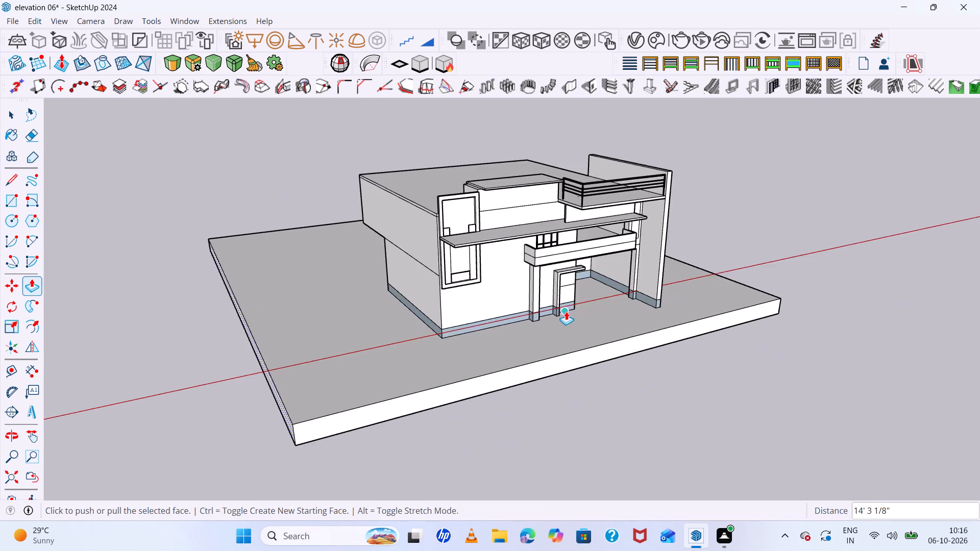
middle_click_drag(566, 311, 242, 307)
scroll(739, 377, "up", 3)
key("space")
double_click(736, 459)
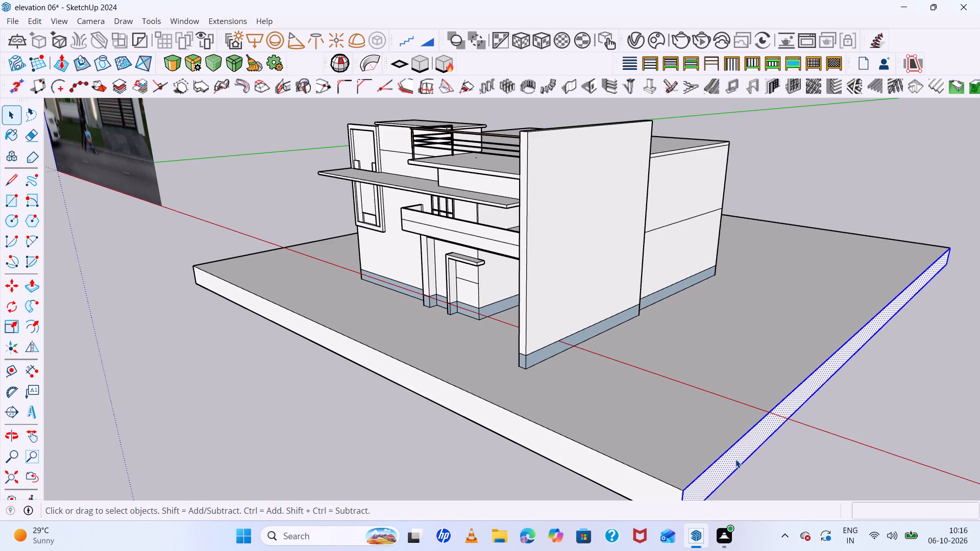
left_click(736, 459)
key("p")
double_click(736, 459)
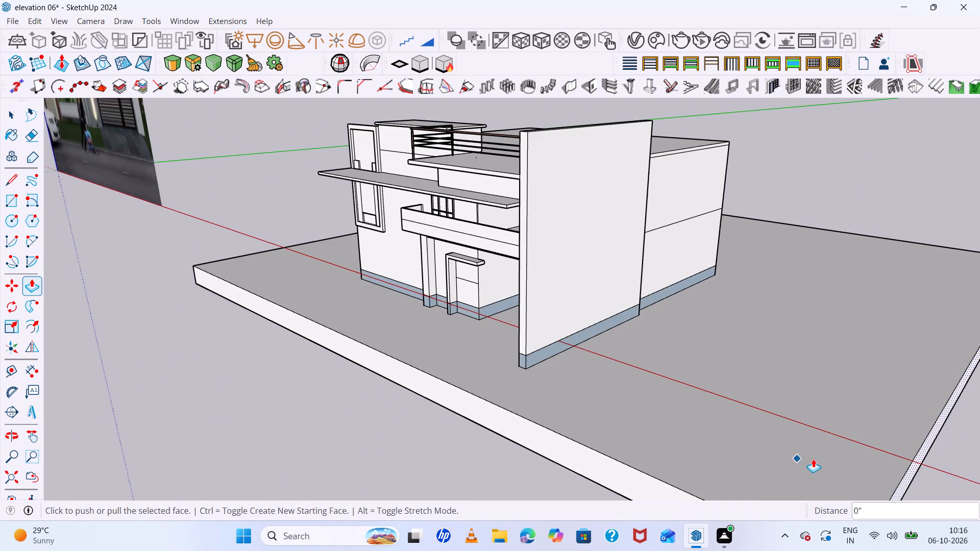
Push/Pull the base slab's front face outward to enlarge the ground in front of the house.
scroll(814, 456, "down", 6)
middle_click_drag(699, 364, 911, 418)
scroll(607, 392, "up", 5)
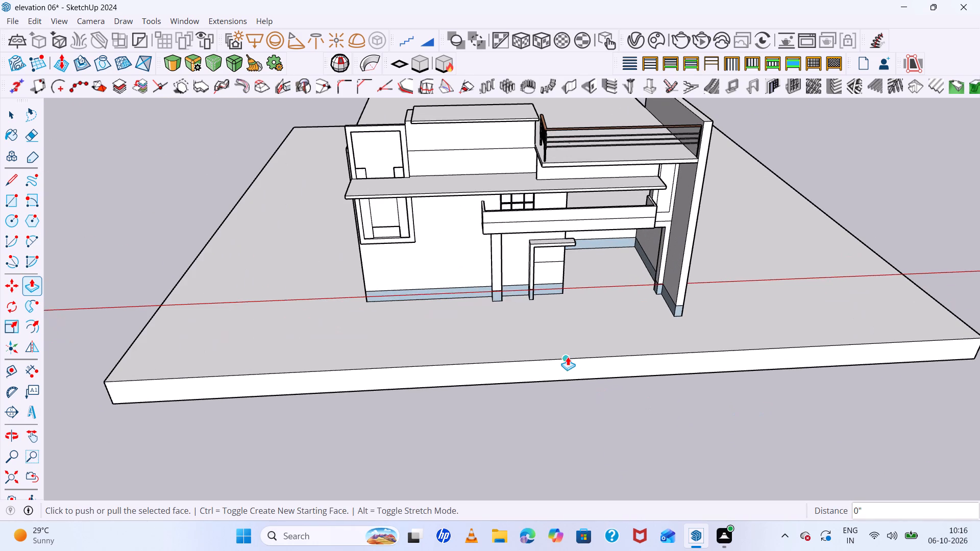
key("space")
left_click(567, 367)
key("p")
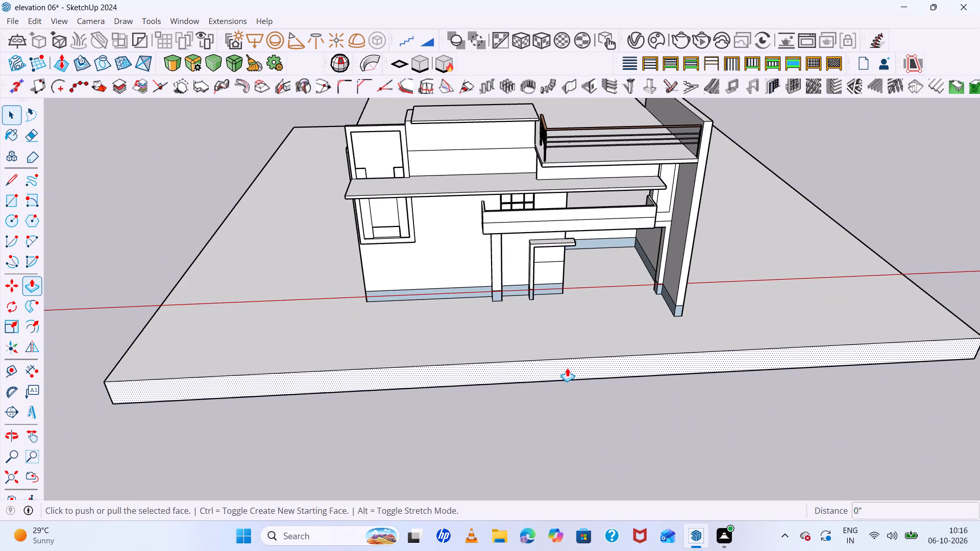
left_click_drag(567, 368, 572, 378)
left_click(578, 405)
scroll(615, 428, "down", 6)
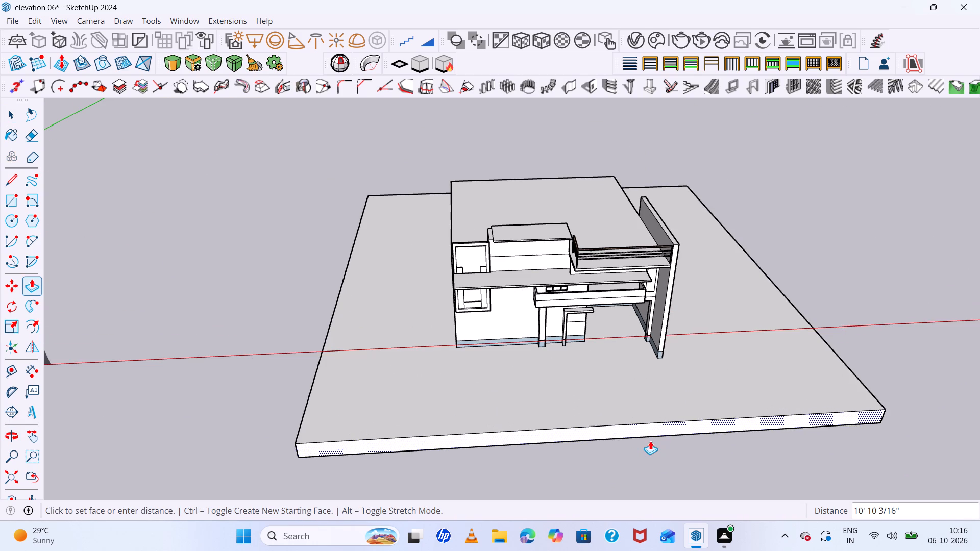
double_click(626, 425)
Draw a rectangle about 87' by 93' around the house on the base slab's top face.
middle_click_drag(726, 442, 787, 446)
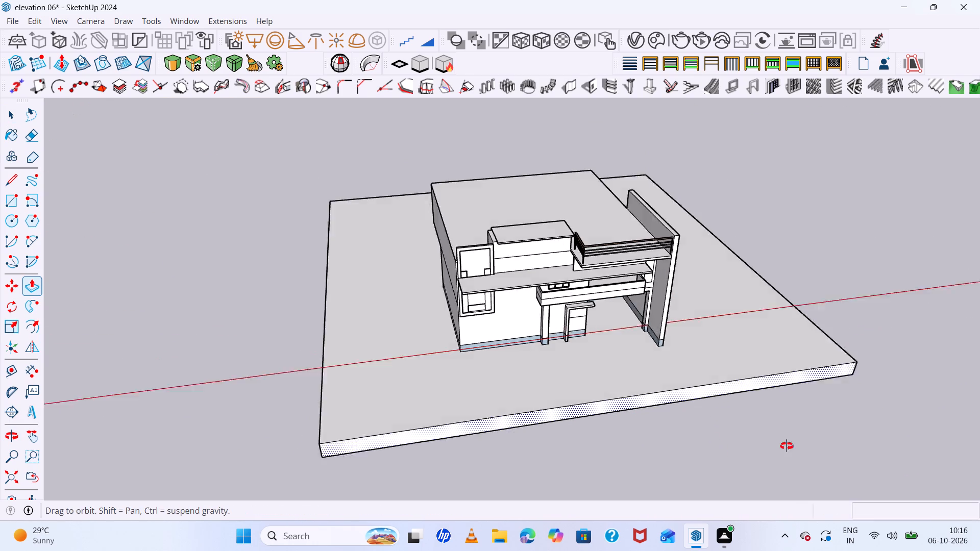
middle_click_drag(787, 446, 517, 361)
middle_click(517, 361)
key("space")
middle_click_drag(679, 374, 832, 470)
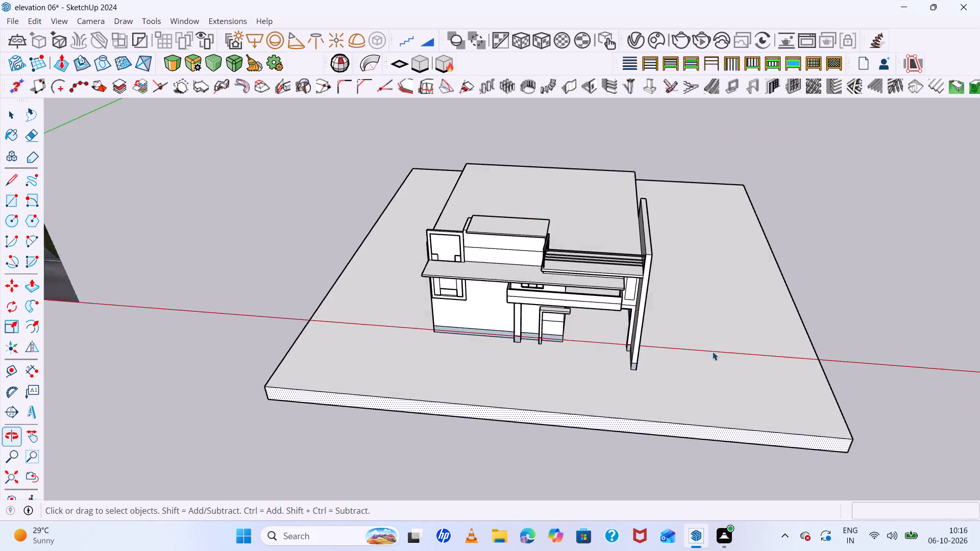
scroll(710, 346, "down", 7)
middle_click_drag(550, 255, 565, 308)
scroll(609, 242, "up", 6)
scroll(670, 292, "up", 4)
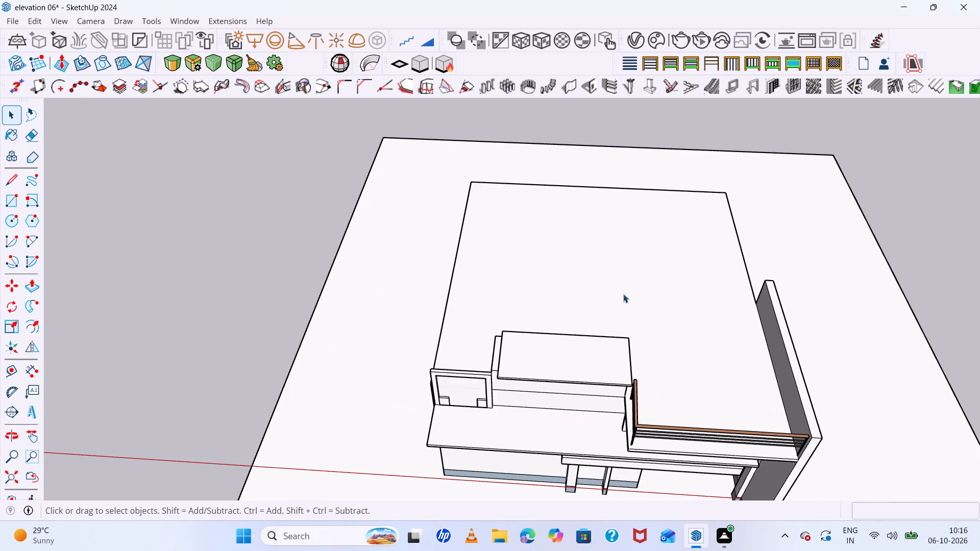
key("r")
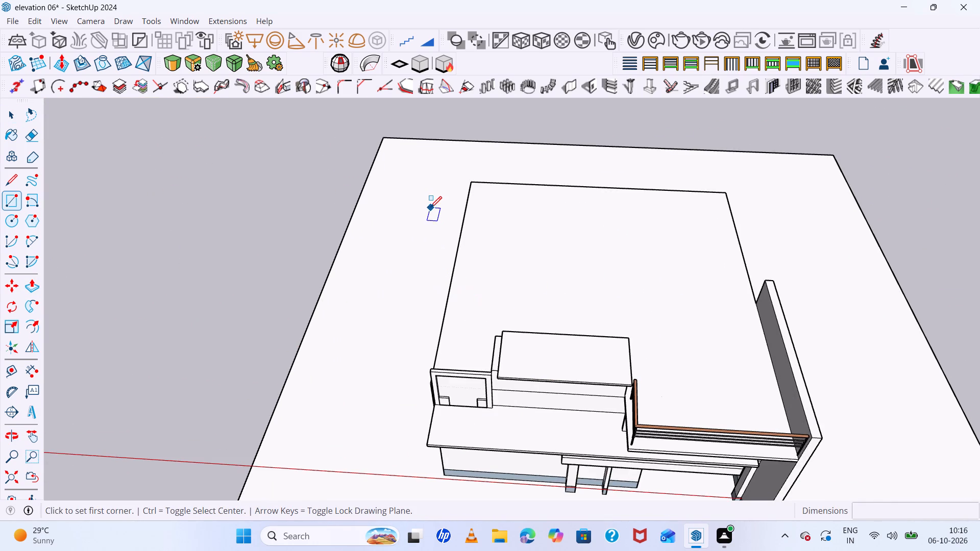
left_click(432, 193)
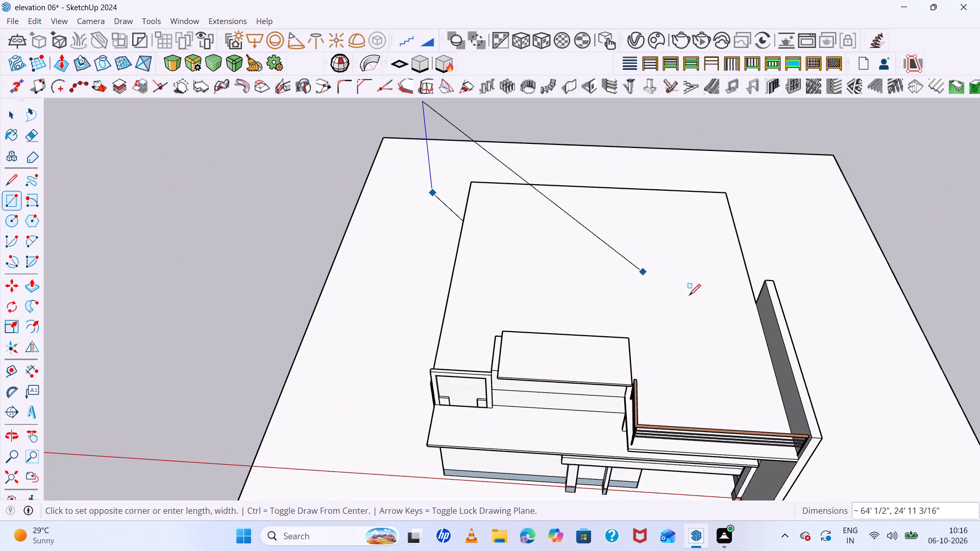
scroll(855, 422, "down", 5)
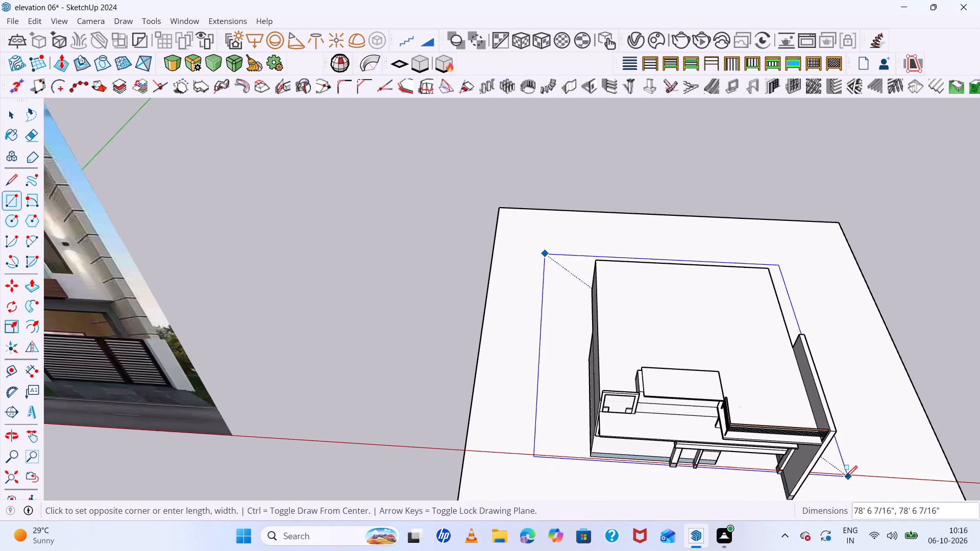
scroll(846, 477, "down", 5)
scroll(855, 500, "up", 3)
scroll(793, 402, "down", 6)
scroll(816, 434, "up", 2)
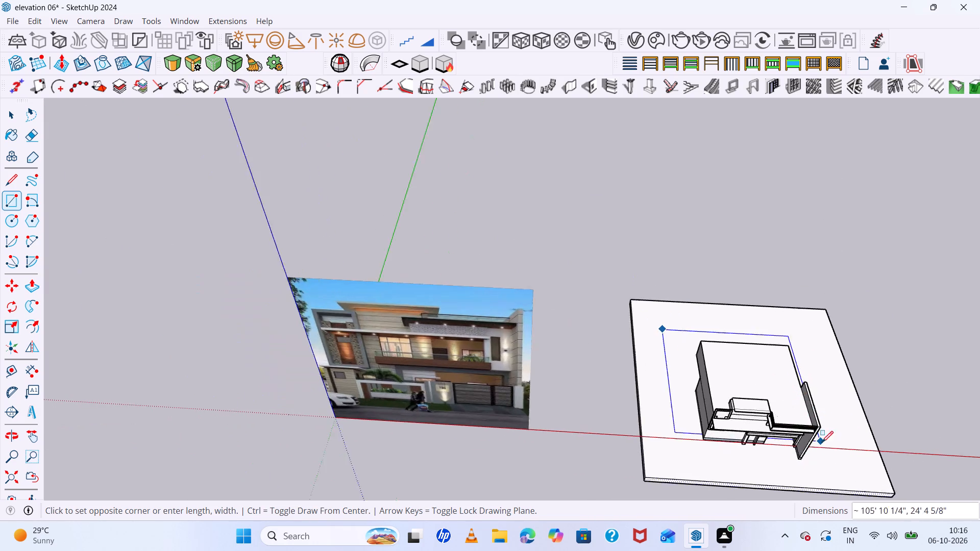
scroll(822, 442, "up", 3)
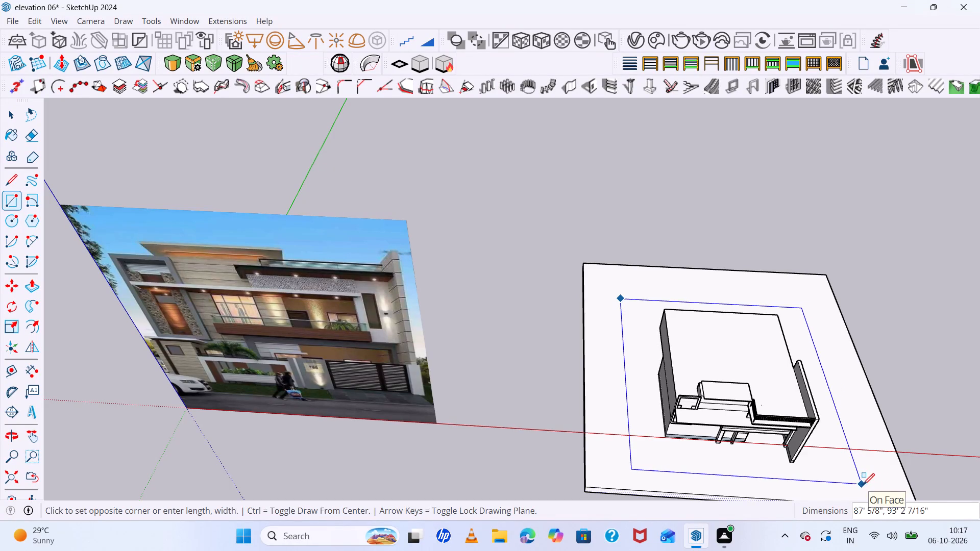
left_click(866, 485)
Offset the rectangle around the house inward about 1' 2" to outline a boundary wall.
scroll(756, 387, "up", 13)
middle_click_drag(587, 211, 566, 136)
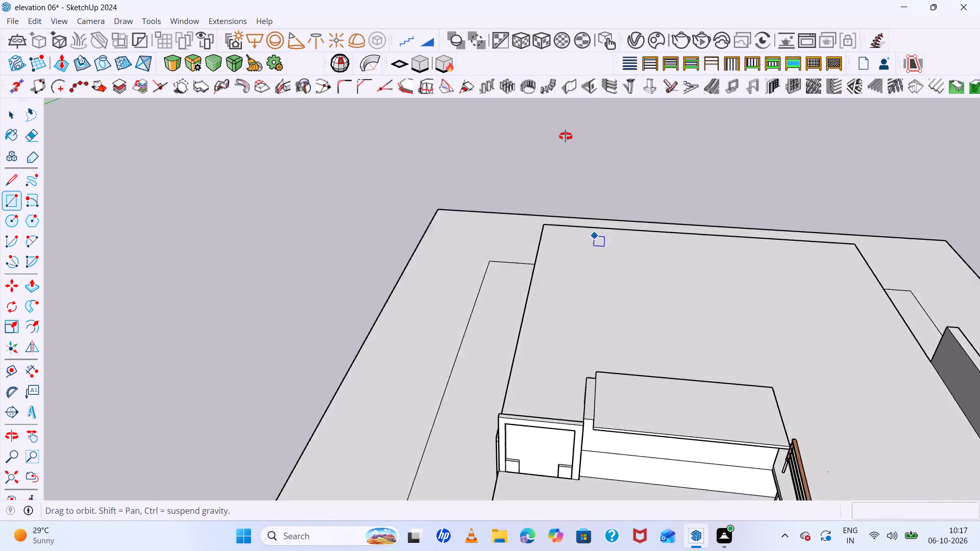
middle_click_drag(566, 136, 628, 247)
scroll(565, 122, "up", 1)
scroll(631, 247, "down", 8)
scroll(563, 222, "down", 6)
middle_click_drag(614, 306, 629, 236)
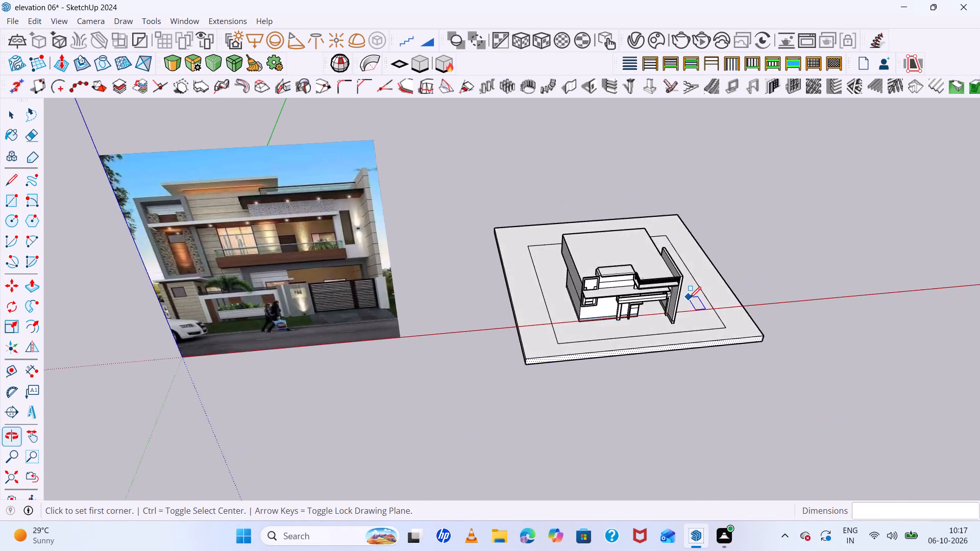
scroll(689, 297, "up", 12)
key("space")
key("space")
left_click(752, 332)
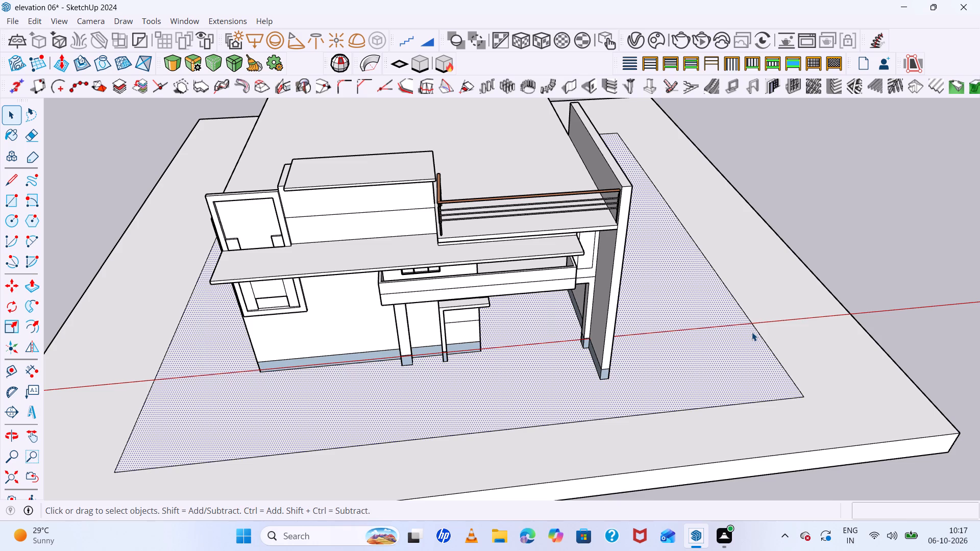
key("f")
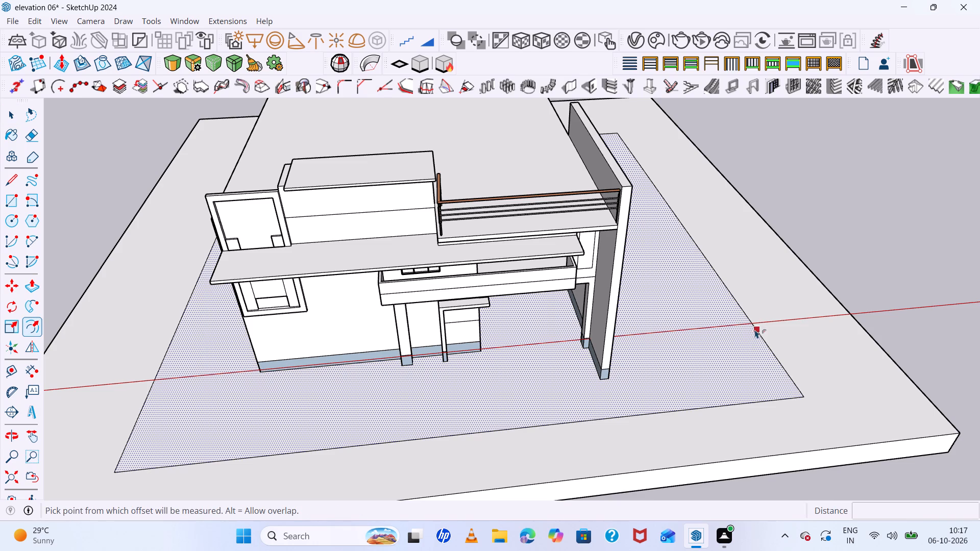
left_click(755, 330)
left_click(750, 332)
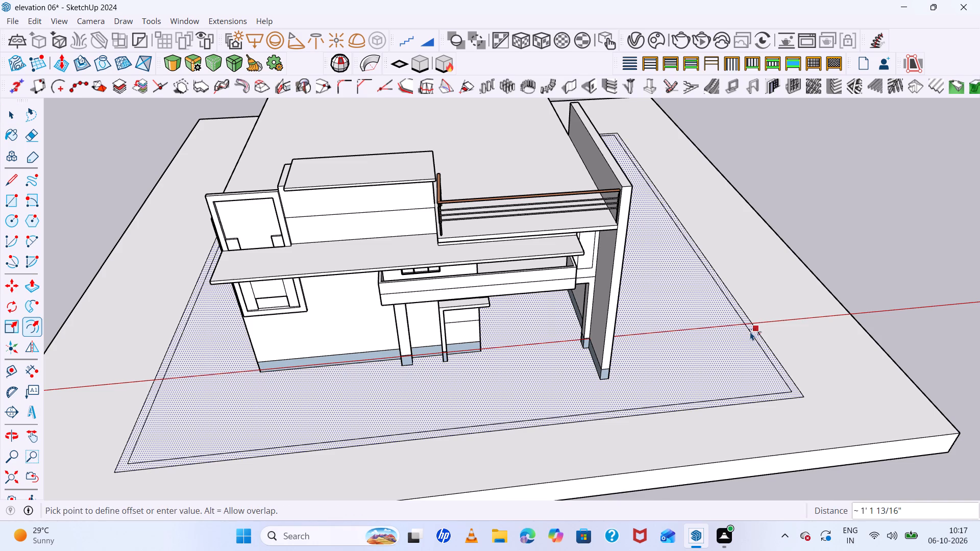
key("space")
Push/Pull the narrow boundary strip upward about 15' 1" to form a wall around the house.
scroll(787, 377, "up", 4)
double_click(789, 383)
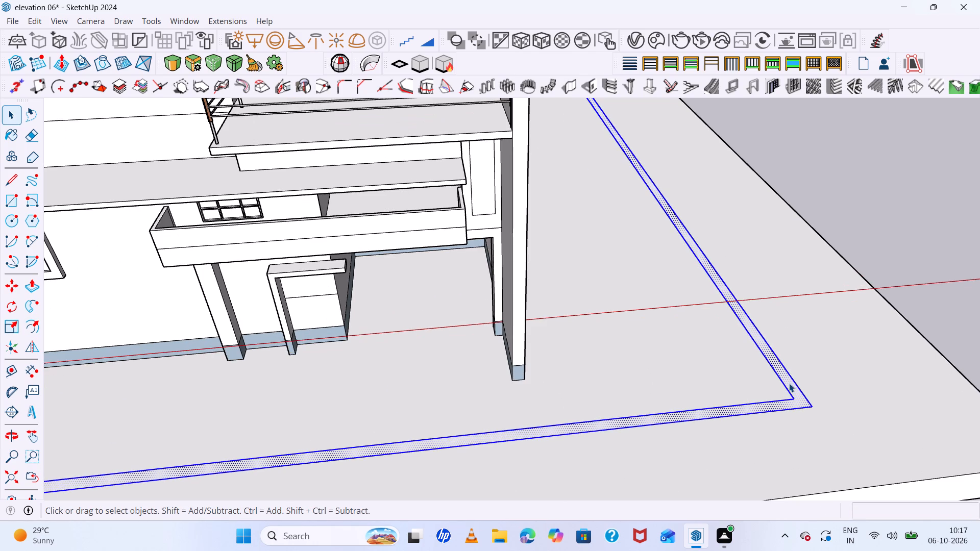
left_click(796, 396)
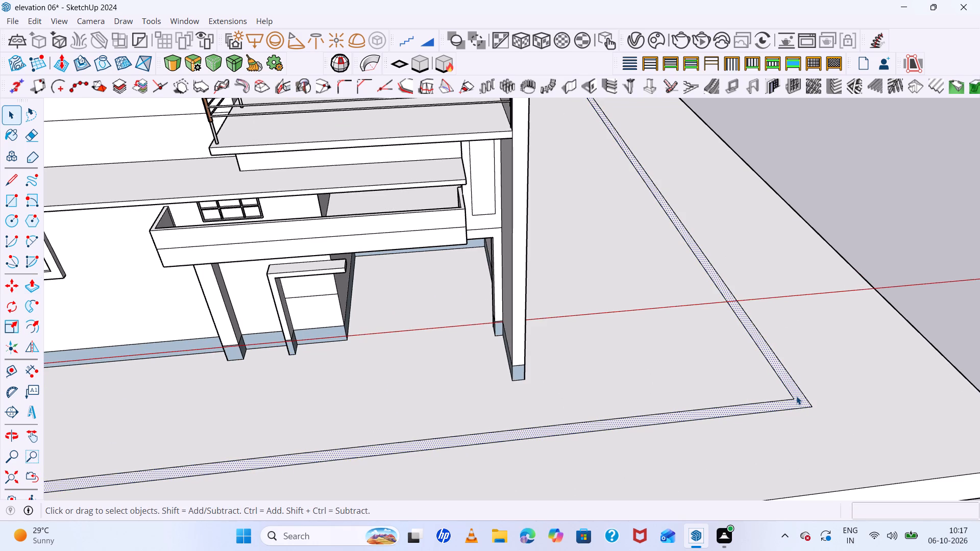
key("p")
left_click(796, 396)
left_click(756, 241)
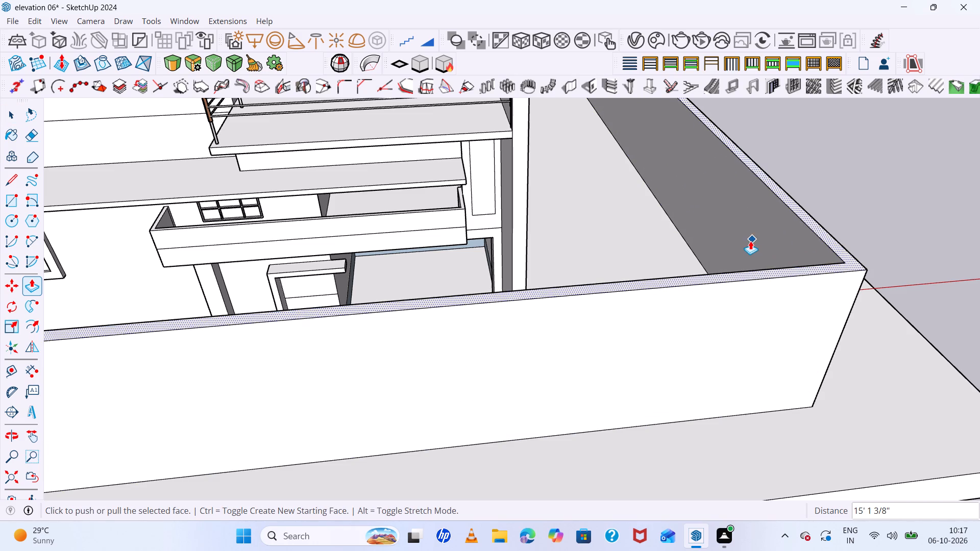
Push the boundary wall's top face down about 2' 11" to lower the wall.
scroll(750, 241, "down", 6)
middle_click_drag(767, 292, 641, 187)
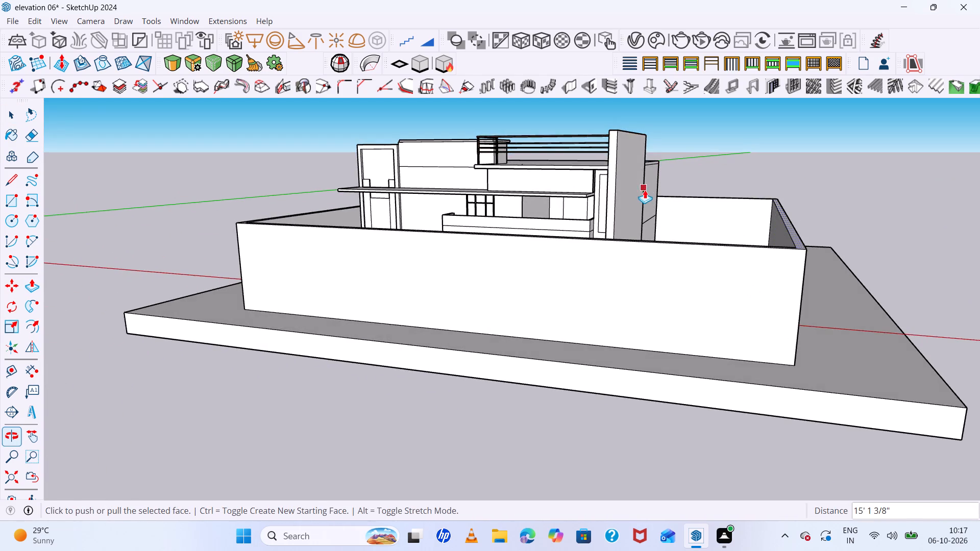
scroll(740, 272, "up", 4)
middle_click_drag(783, 313, 827, 382)
left_click(856, 302)
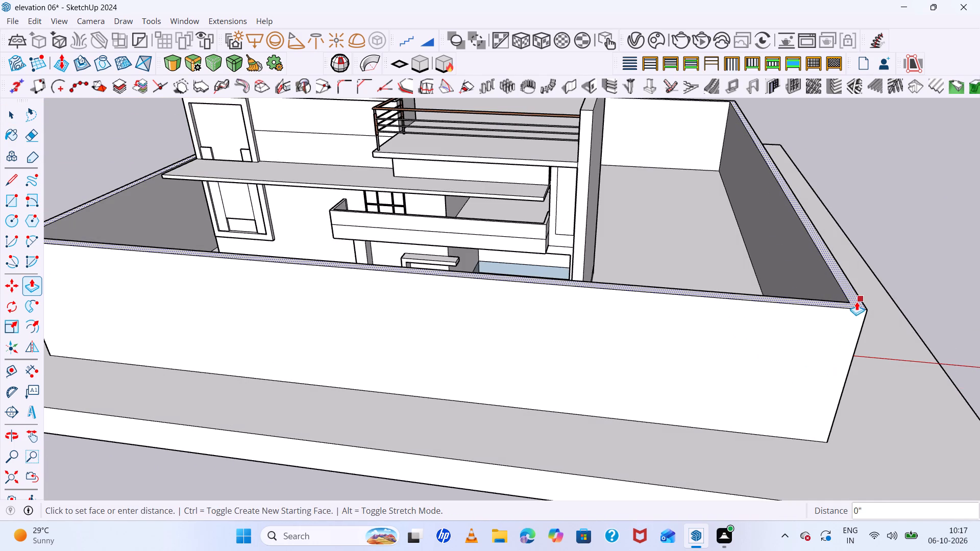
double_click(858, 329)
middle_click_drag(698, 295, 752, 177)
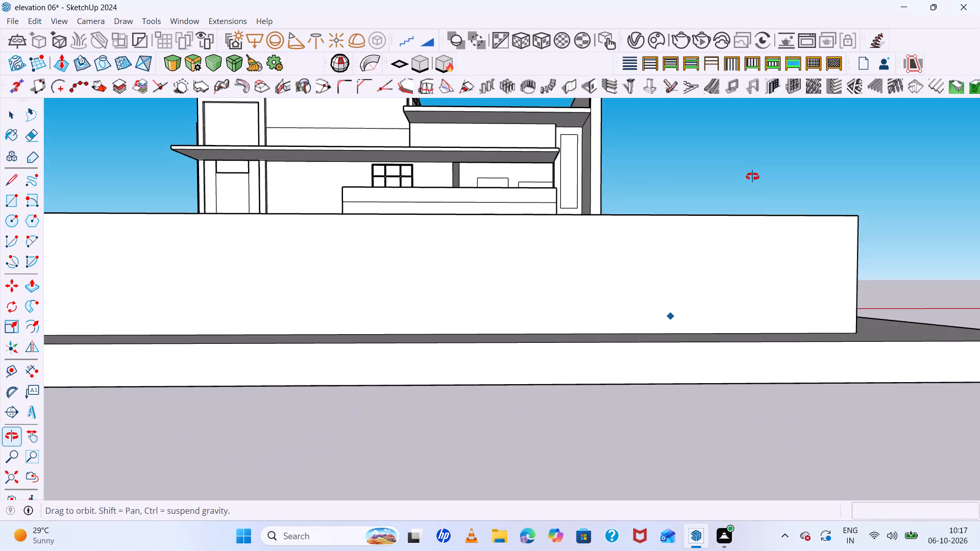
middle_click_drag(752, 177, 684, 259)
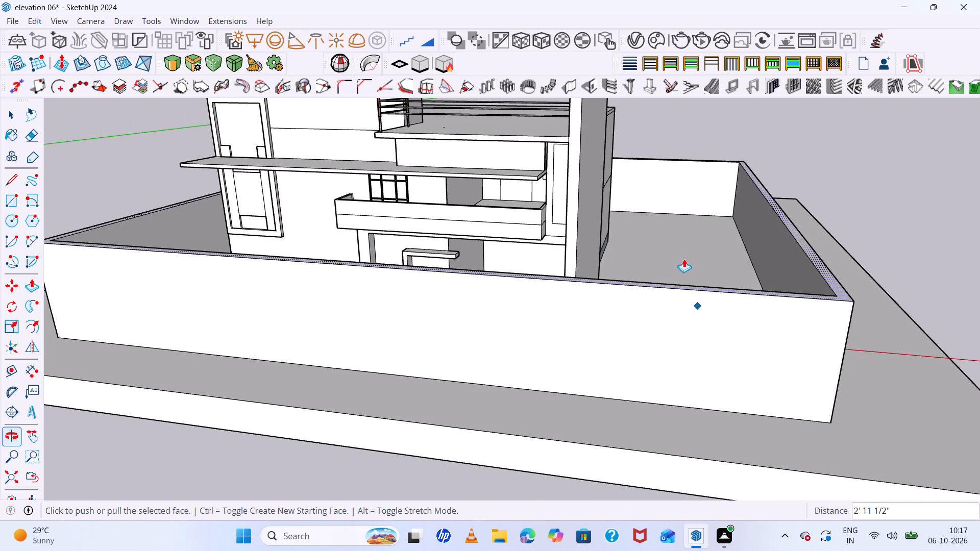
Push the boundary wall's top face down about 2' 8" to lower the wall, using the reference photo as a guide.
scroll(538, 257, "down", 17)
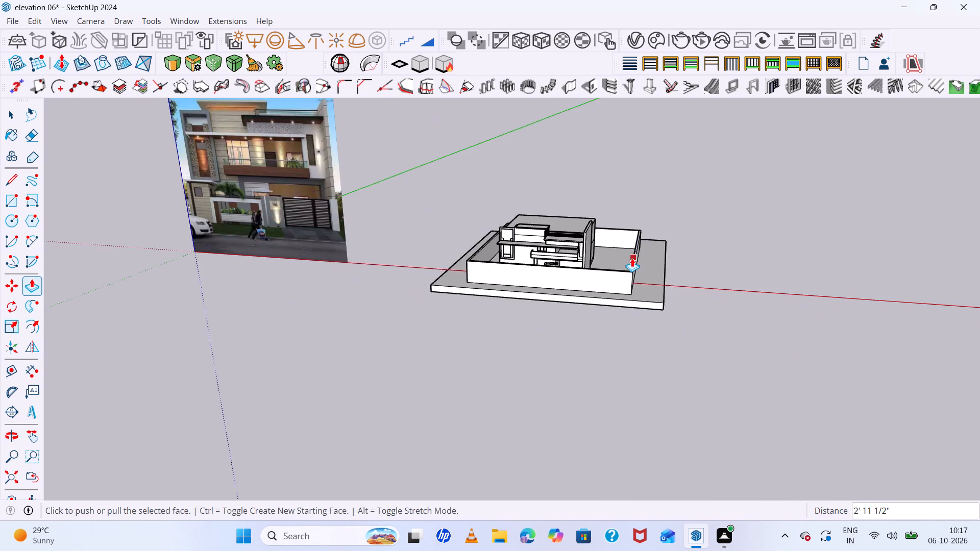
scroll(293, 236, "up", 11)
middle_click_drag(393, 250, 444, 254)
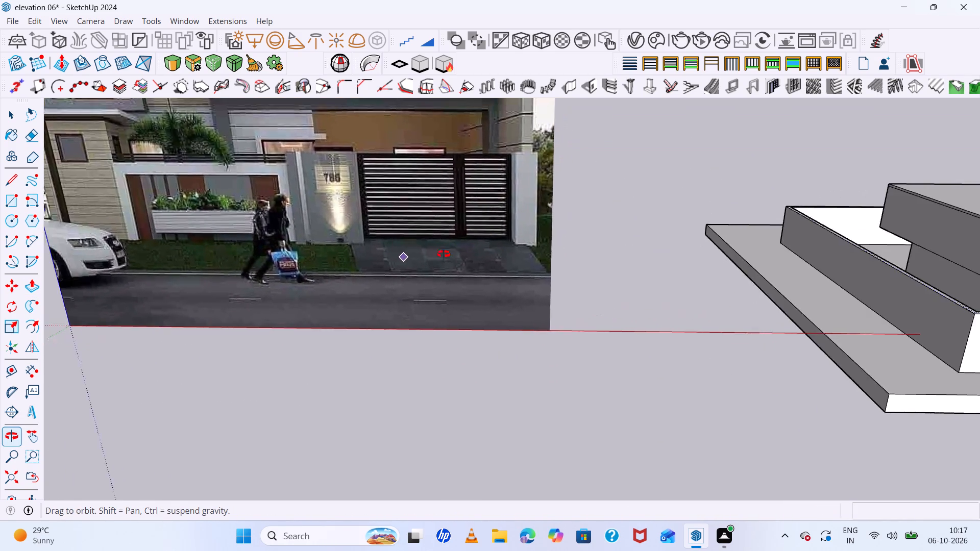
middle_click_drag(444, 254, 438, 254)
scroll(302, 226, "down", 7)
scroll(737, 323, "up", 5)
middle_click_drag(768, 279, 746, 246)
middle_click_drag(746, 246, 734, 243)
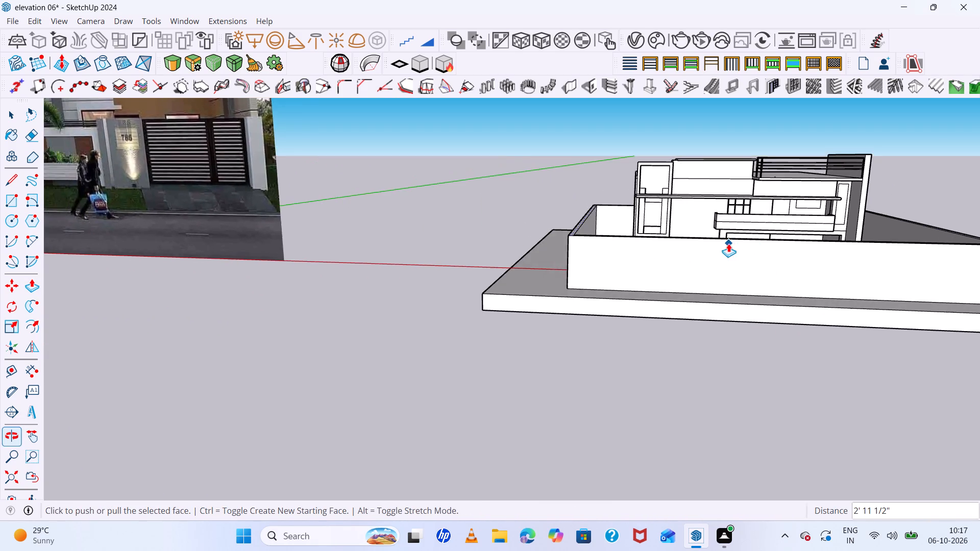
scroll(771, 249, "up", 10)
middle_click_drag(822, 222, 855, 351)
left_click(770, 359)
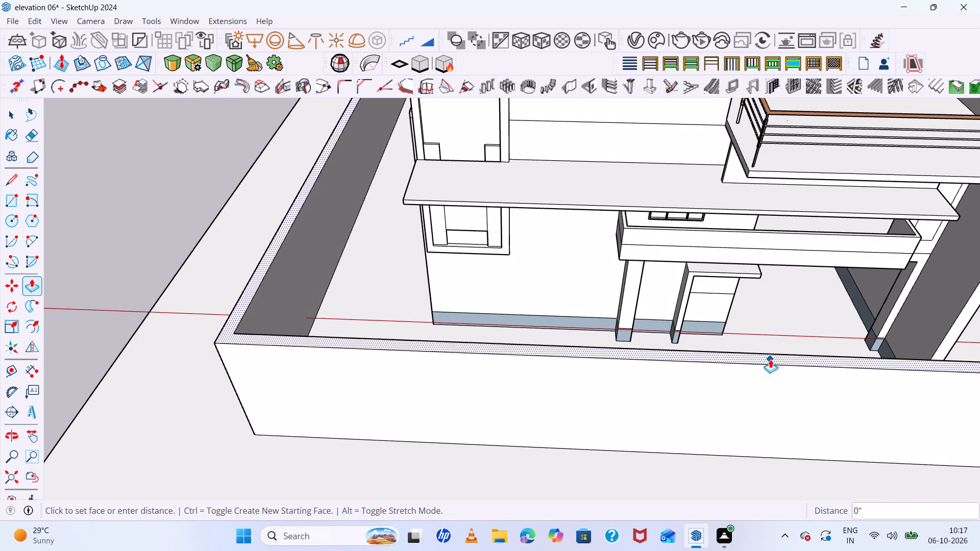
left_click(770, 386)
middle_click_drag(675, 369, 641, 172)
scroll(590, 181, "down", 7)
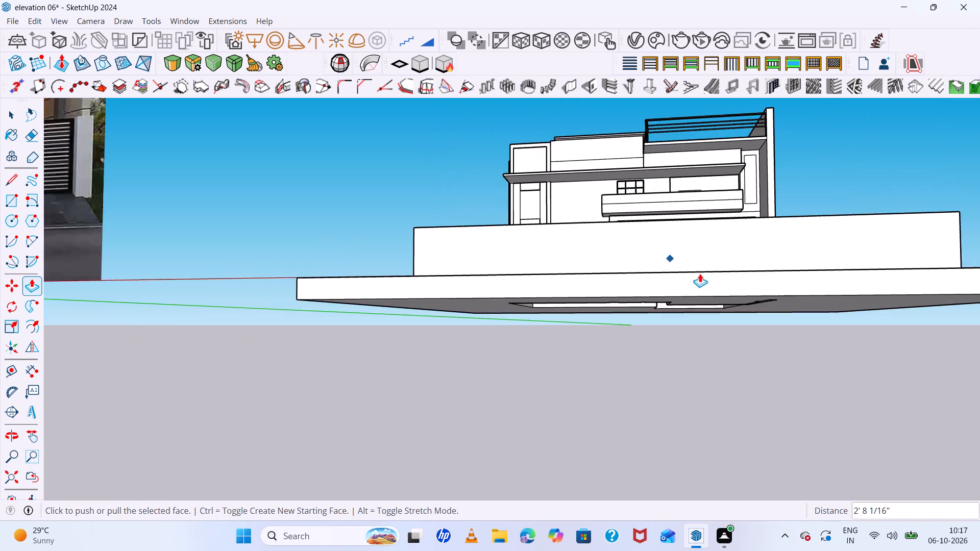
middle_click_drag(706, 277, 688, 351)
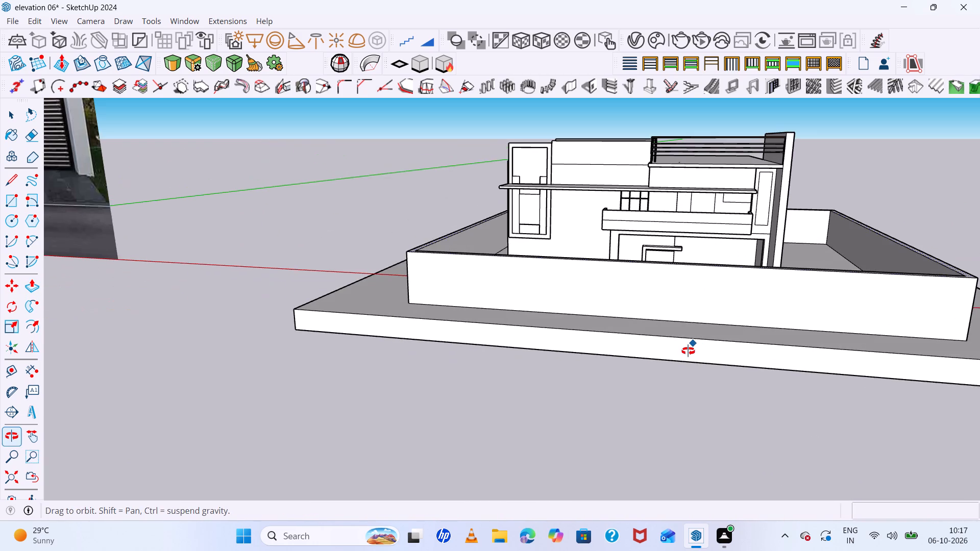
middle_click_drag(688, 351, 683, 349)
scroll(462, 177, "down", 6)
scroll(780, 231, "up", 6)
middle_click_drag(693, 235, 806, 237)
key("space")
left_click(745, 201)
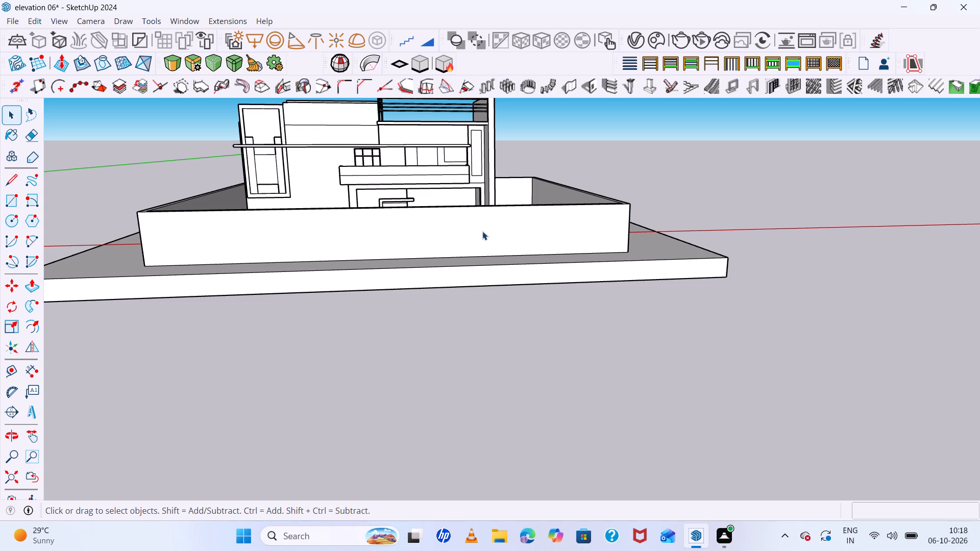
Examine the boundary wall's height against the house from the front and side.
scroll(486, 229, "down", 10)
scroll(575, 244, "up", 1)
middle_click_drag(576, 240, 535, 160)
scroll(412, 177, "up", 11)
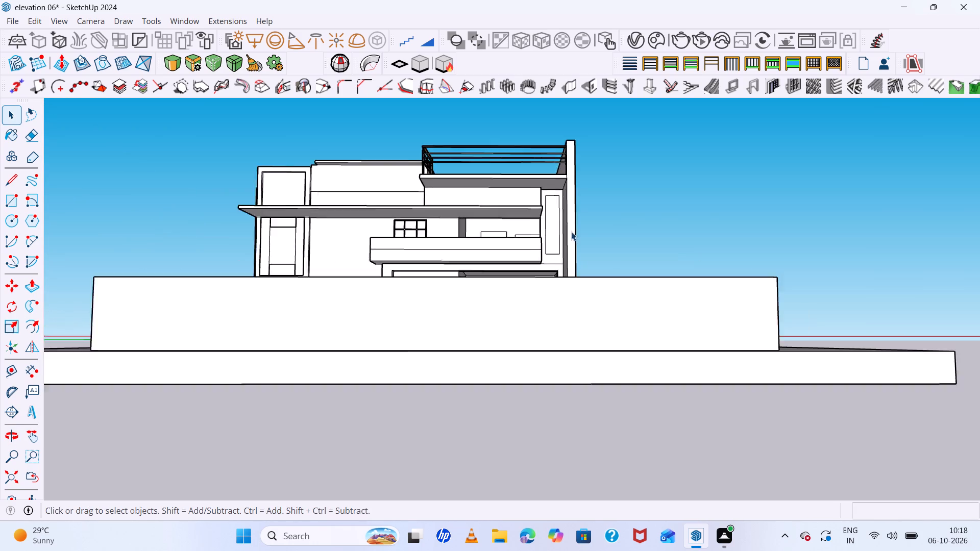
scroll(571, 232, "up", 2)
middle_click_drag(605, 258, 436, 328)
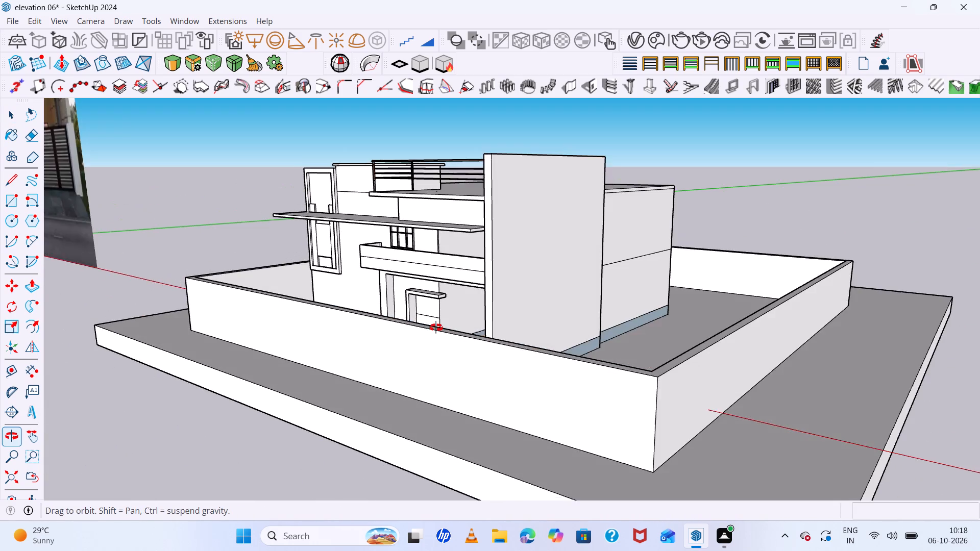
middle_click_drag(436, 328, 454, 318)
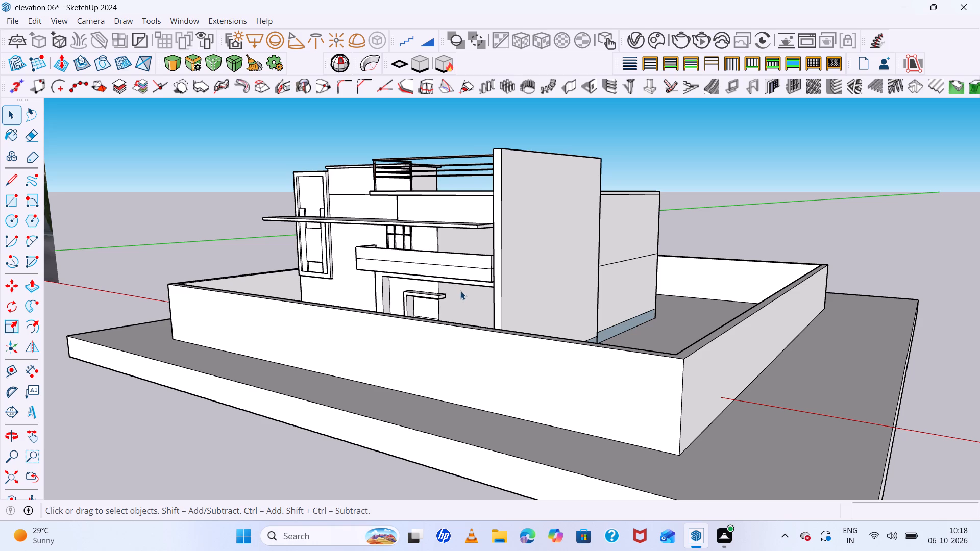
middle_click_drag(460, 290, 581, 311)
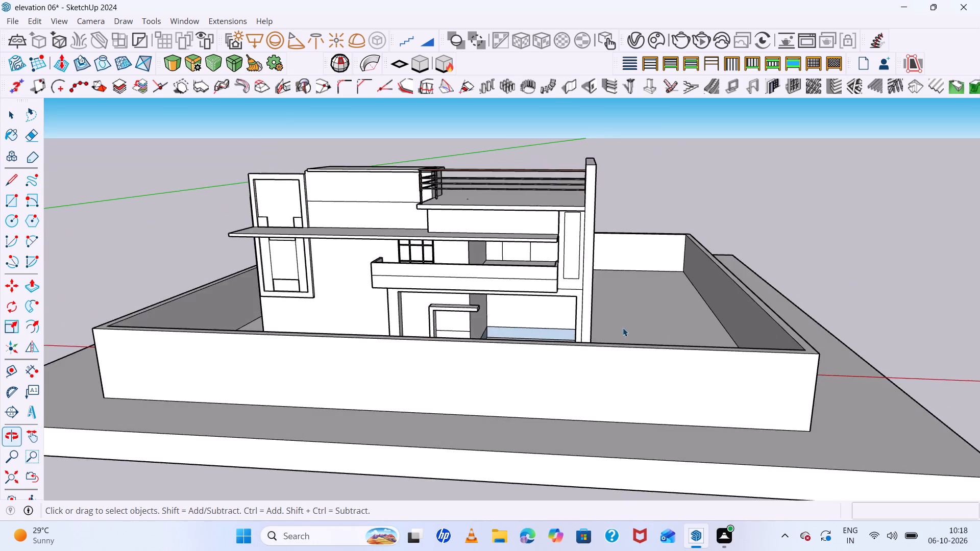
Push the boundary wall's top face down about another 1' 5" and clear the selection.
scroll(644, 332, "up", 5)
scroll(823, 367, "up", 2)
double_click(820, 373)
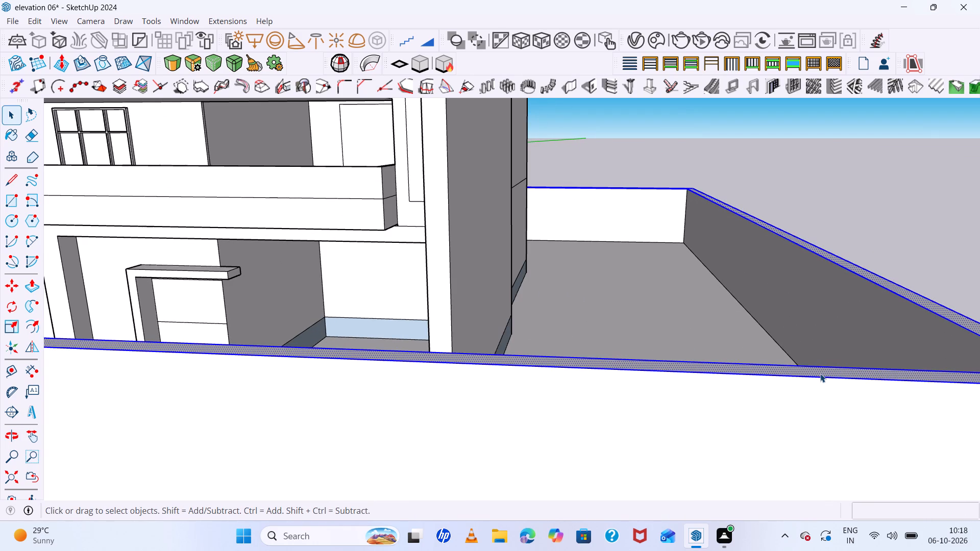
key("p")
left_click(820, 373)
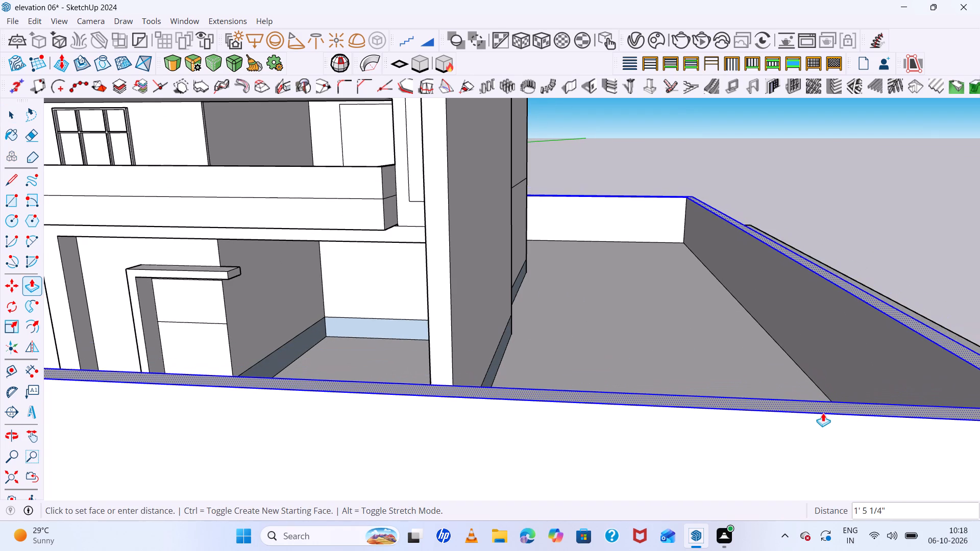
left_click(823, 414)
scroll(686, 180, "down", 7)
middle_click_drag(822, 230, 773, 196)
key("space")
left_click(878, 170)
Examine the boundary wall's proportions around the house and slab from eye level and from above.
middle_click_drag(377, 238, 514, 239)
scroll(512, 237, "down", 8)
scroll(607, 240, "up", 6)
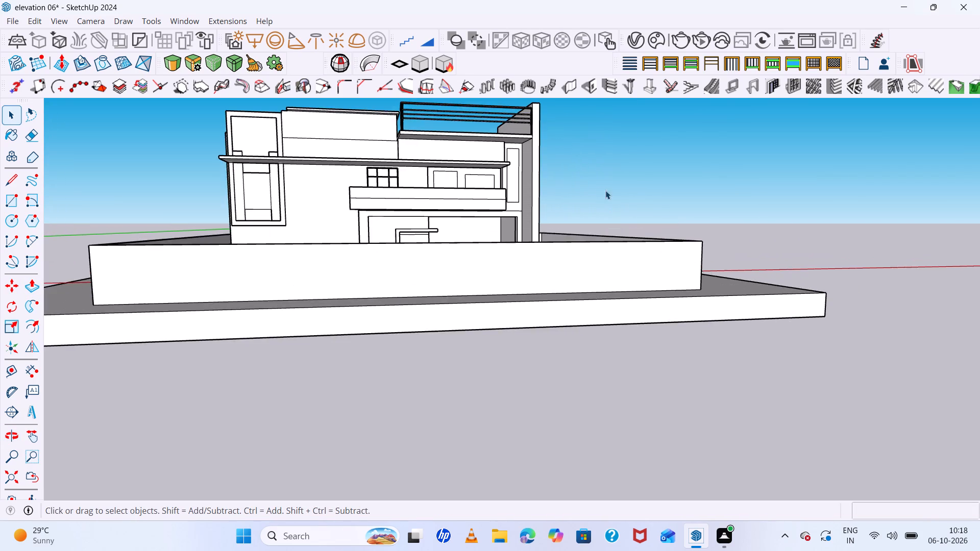
scroll(608, 193, "down", 6)
middle_click_drag(732, 251, 707, 201)
scroll(576, 126, "up", 7)
middle_click_drag(755, 210, 671, 239)
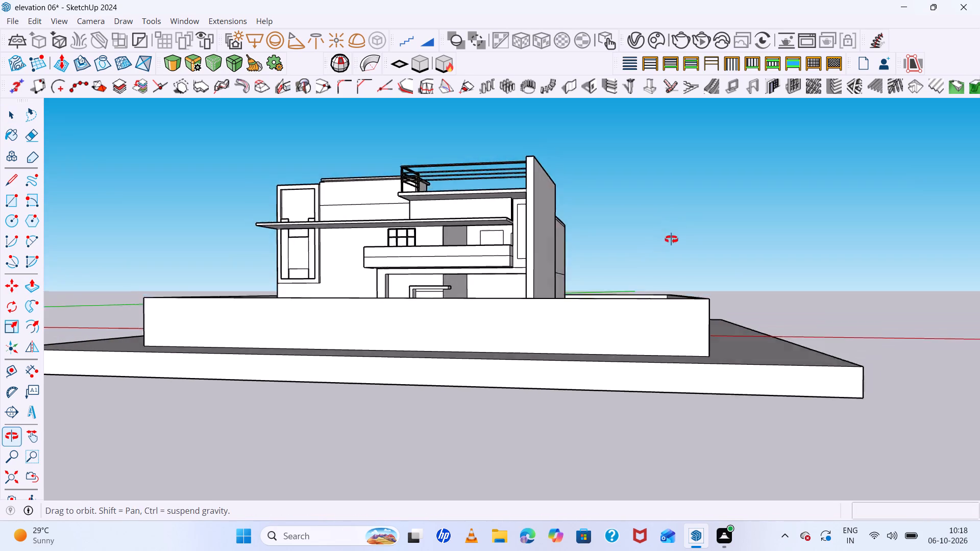
middle_click_drag(671, 239, 665, 264)
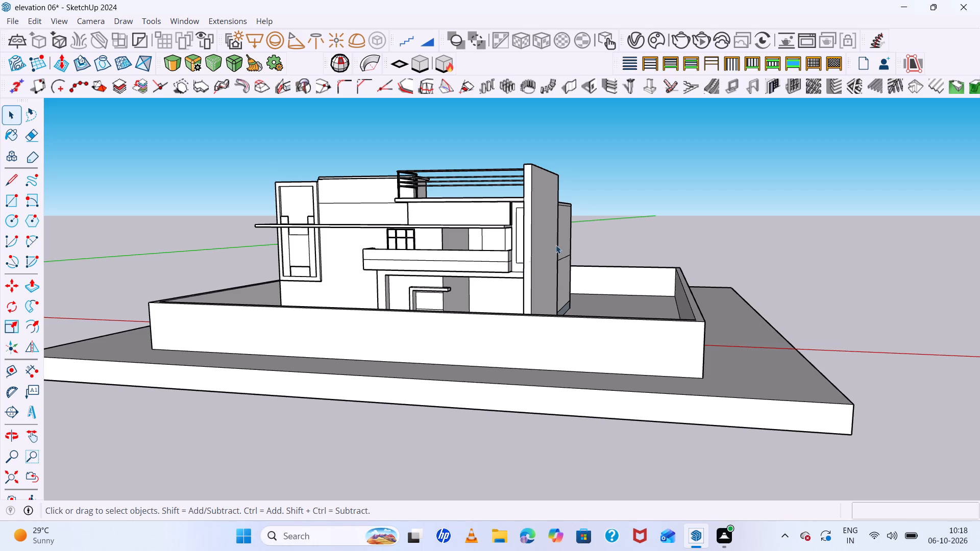
scroll(279, 279, "down", 2)
middle_click_drag(299, 289, 383, 317)
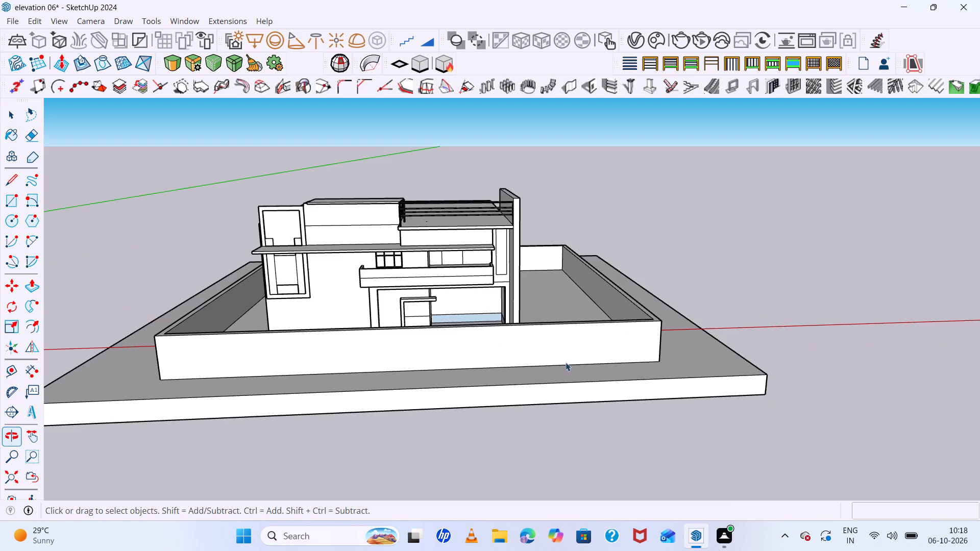
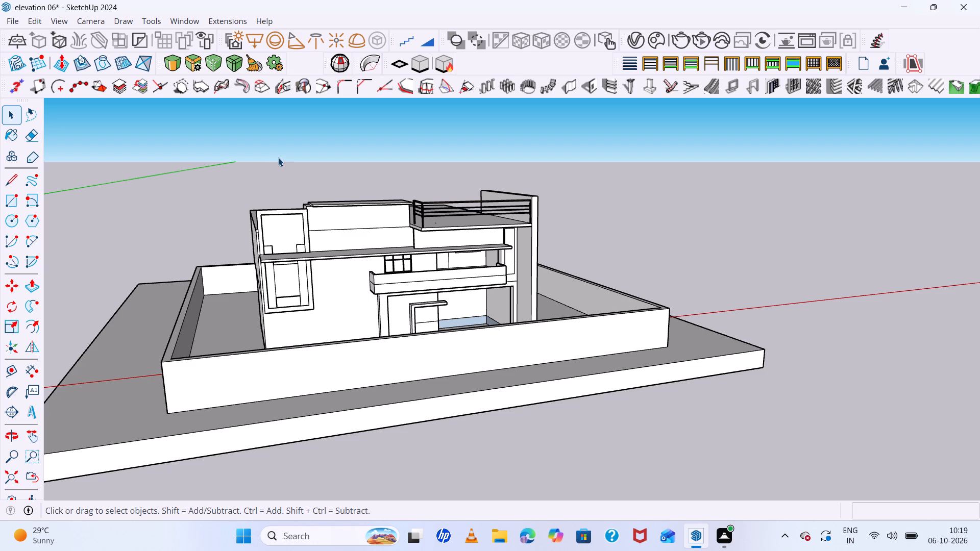
Draw a vertical line about 7' 10 5/8" long on the front boundary wall's outer face, near the corner beside the tall window.
scroll(124, 148, "down", 6)
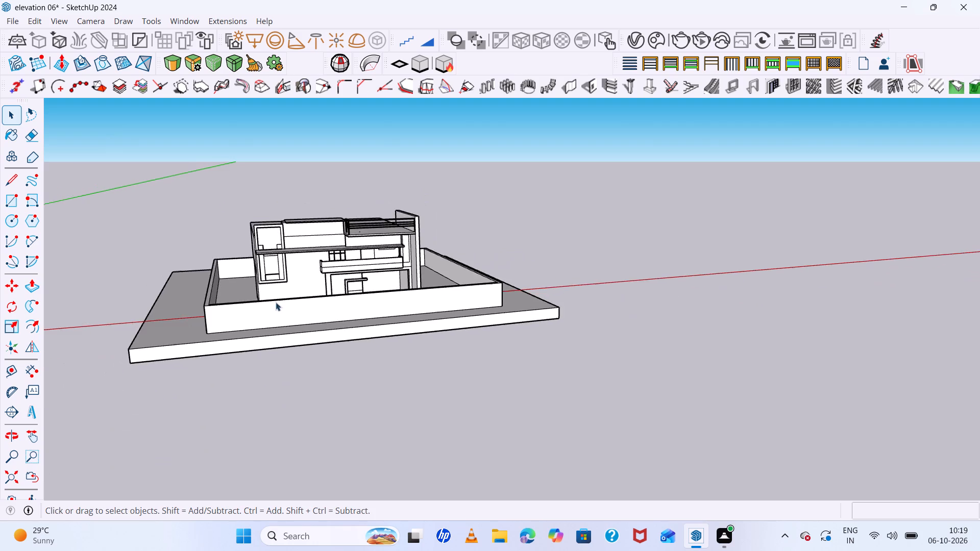
middle_click_drag(267, 304, 129, 292)
scroll(185, 277, "up", 12)
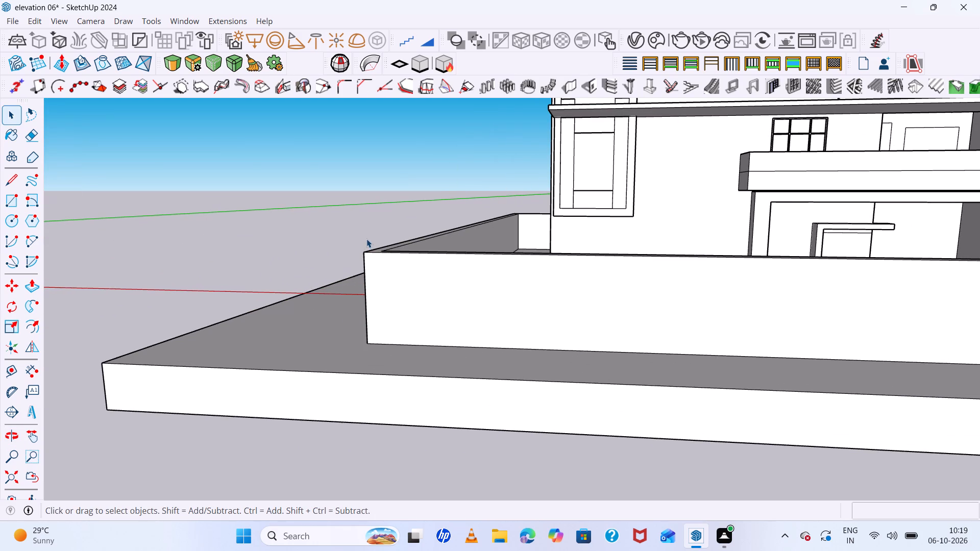
middle_click_drag(404, 265, 500, 171)
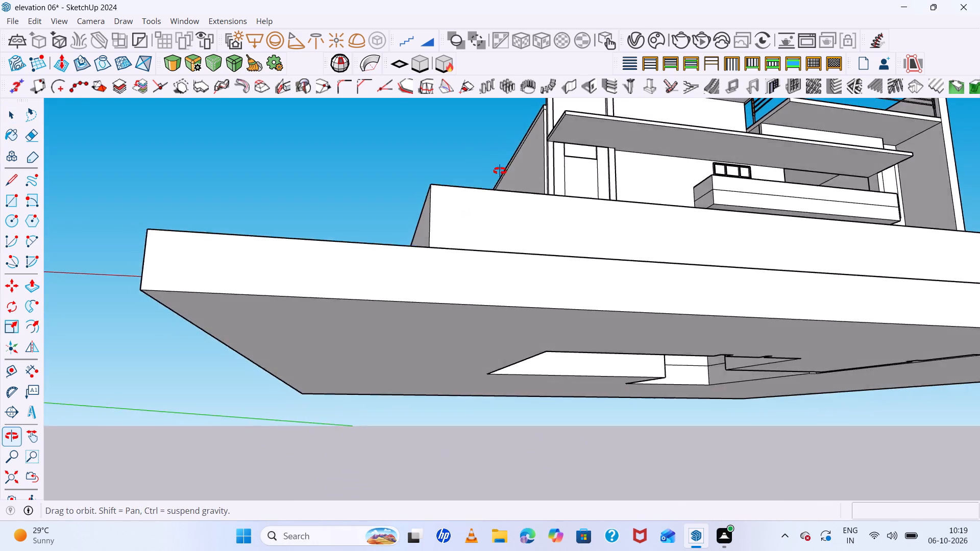
middle_click_drag(500, 171, 439, 228)
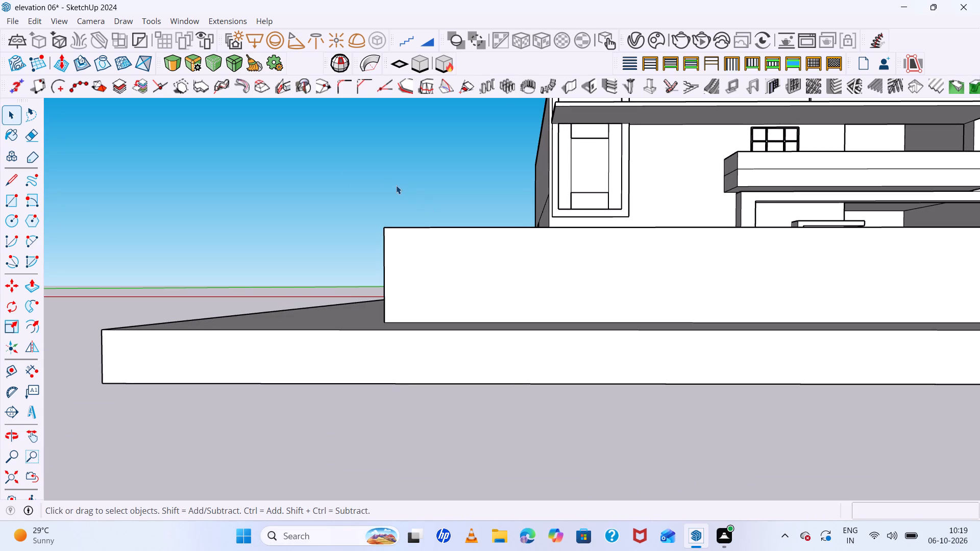
scroll(312, 171, "down", 4)
middle_click_drag(387, 225, 417, 281)
scroll(397, 264, "up", 7)
middle_click_drag(360, 237, 369, 252)
key("t")
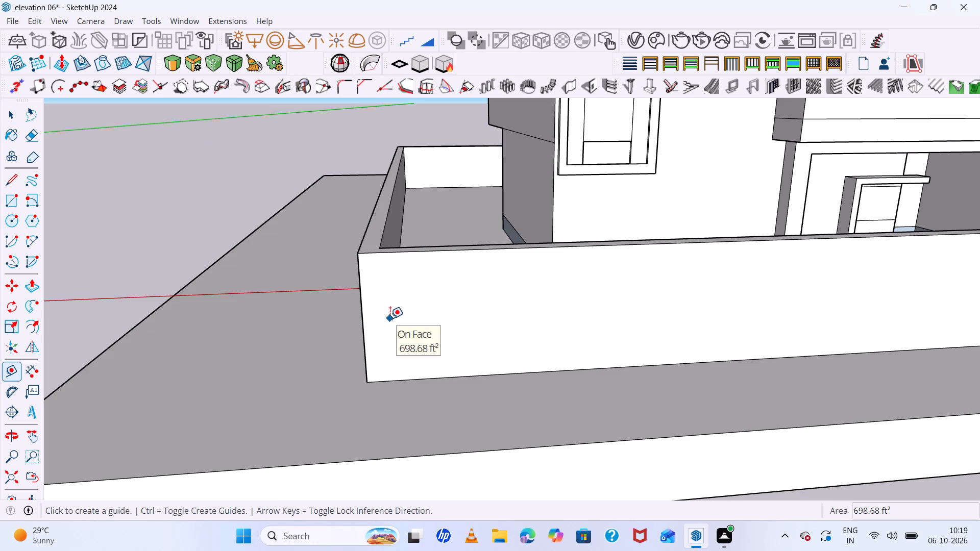
key("l")
double_click(495, 371)
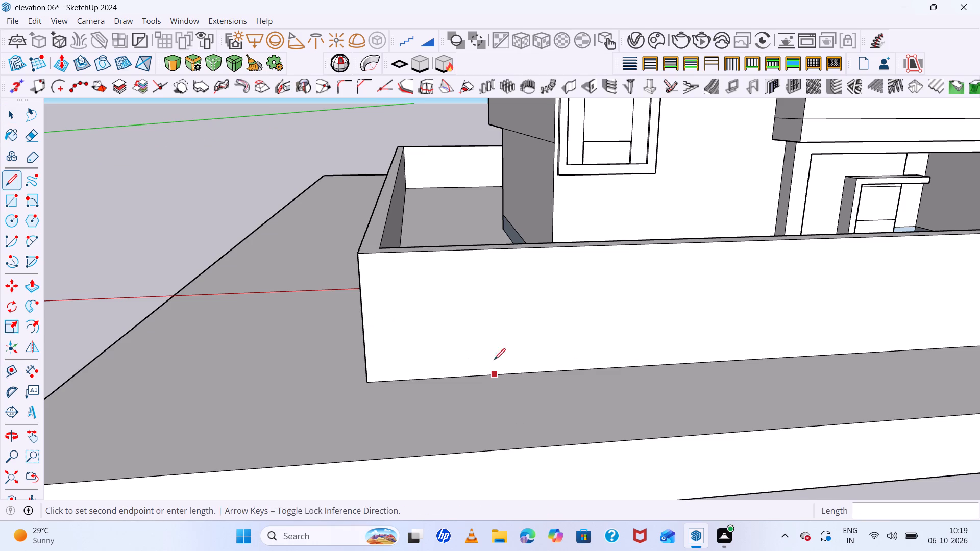
left_click(496, 251)
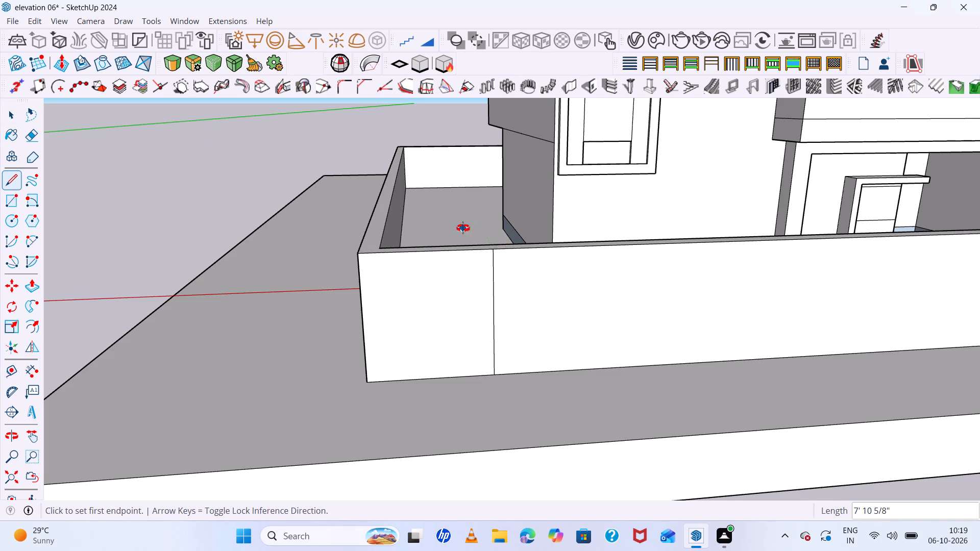
Continue the split line across the top of the front boundary wall to its inner edge.
middle_click_drag(463, 228, 469, 323)
scroll(503, 371, "up", 5)
scroll(426, 180, "down", 6)
scroll(450, 295, "up", 6)
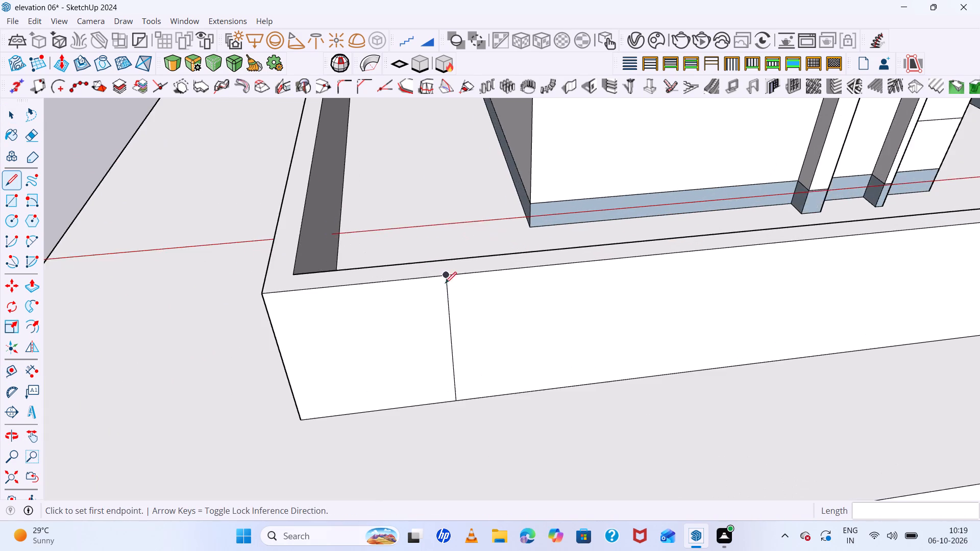
scroll(435, 264, "up", 7)
double_click(454, 260)
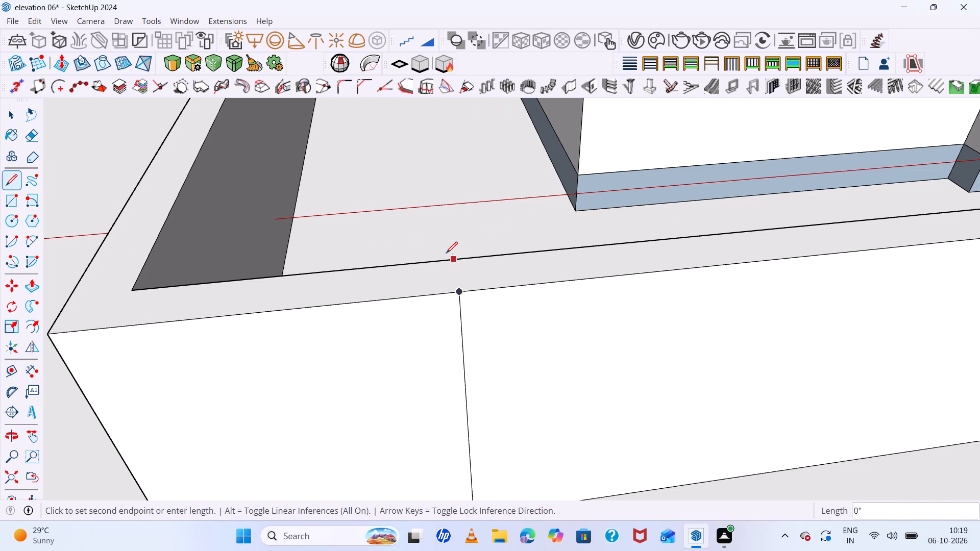
double_click(460, 293)
Draw the matching line down the wall's inner face from the top split line to the ground.
middle_click_drag(433, 249, 620, 329)
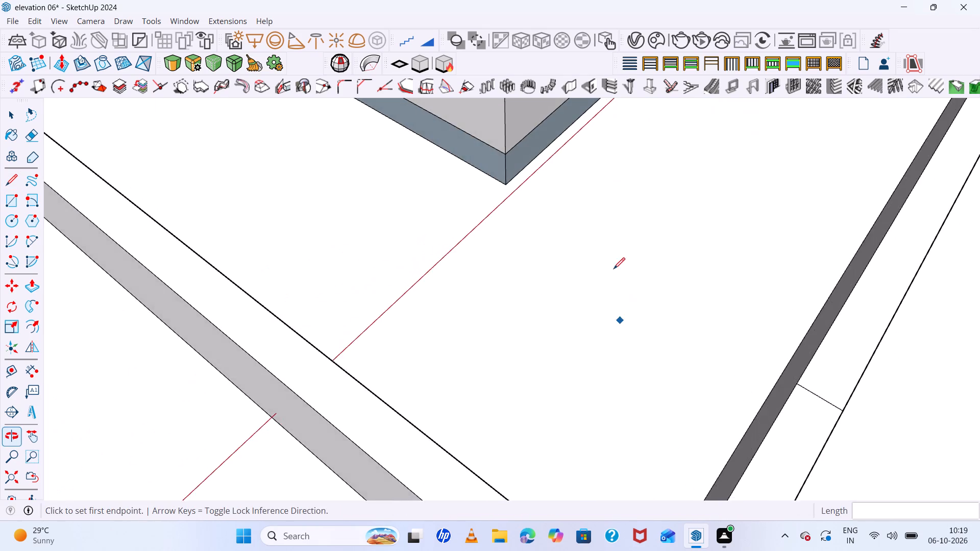
scroll(600, 235, "down", 7)
middle_click_drag(593, 251, 768, 291)
scroll(628, 201, "up", 7)
middle_click_drag(657, 241, 725, 222)
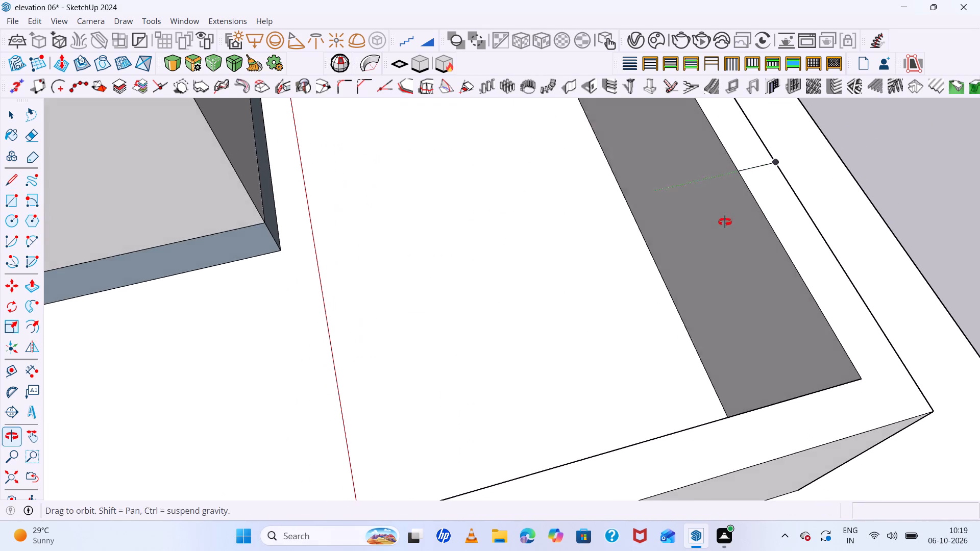
middle_click_drag(725, 222, 727, 218)
left_click(734, 167)
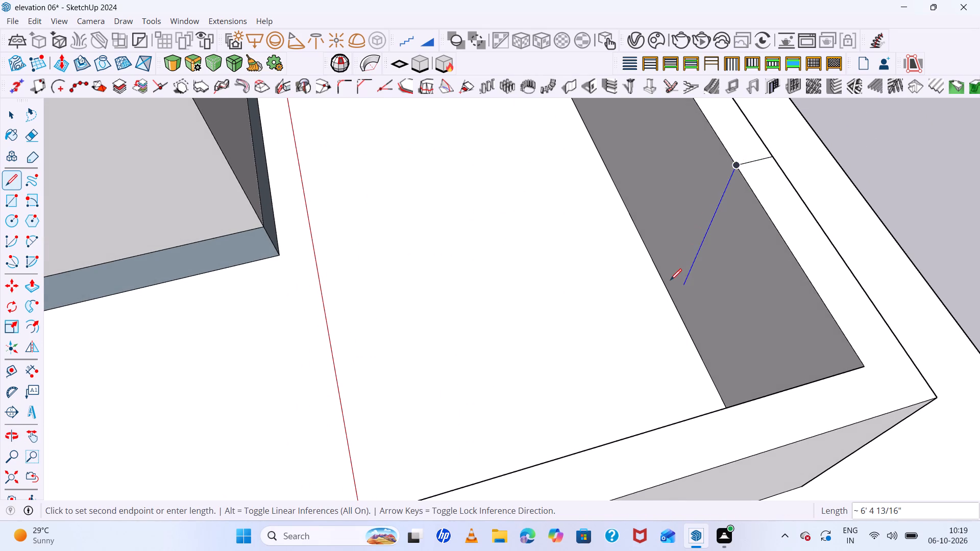
middle_click_drag(670, 280, 701, 244)
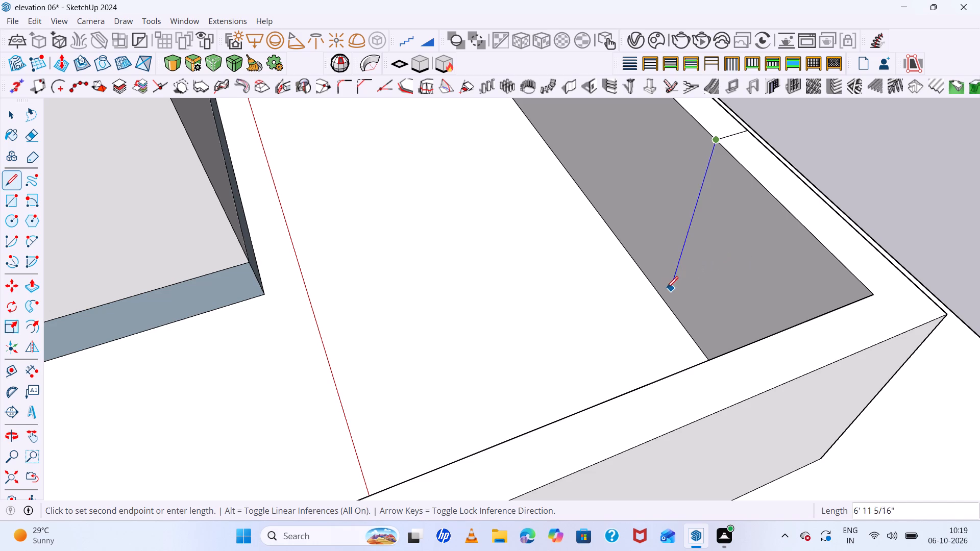
left_click(669, 306)
Push/Pull the short inner wall face at the corner about 3' 10 5/16" into the yard to form a pillar base.
scroll(503, 230, "down", 6)
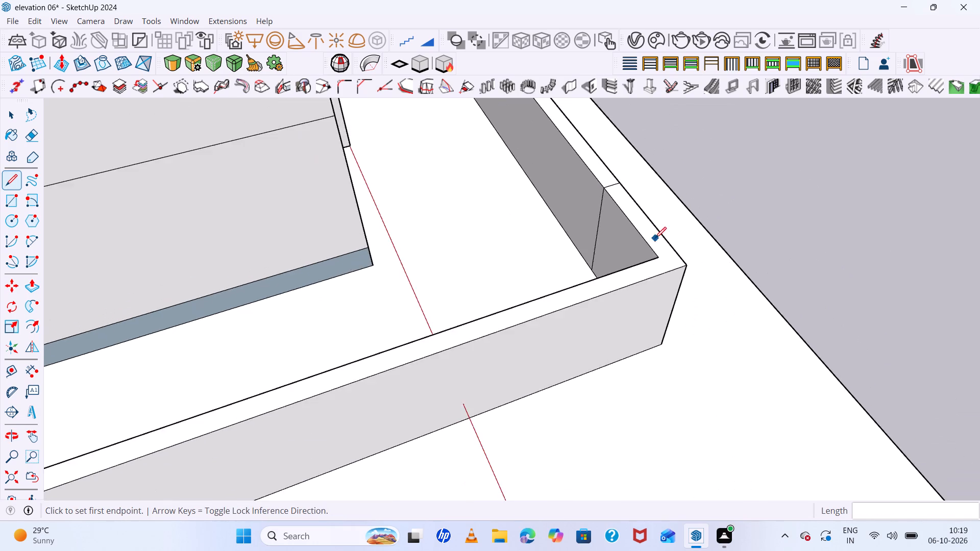
middle_click_drag(655, 238, 253, 198)
scroll(390, 220, "up", 6)
middle_click_drag(460, 268, 979, 363)
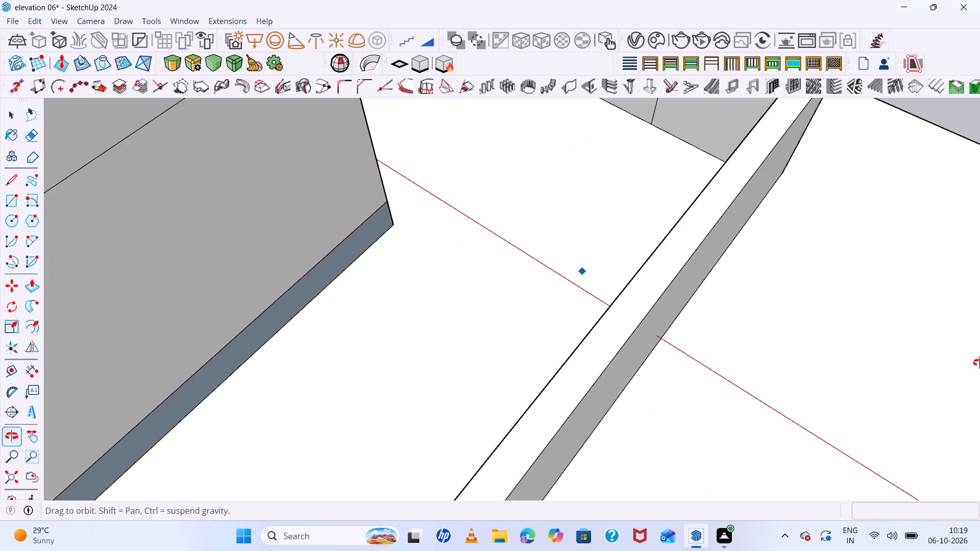
middle_click_drag(979, 363, 979, 355)
middle_click_drag(756, 298, 716, 289)
scroll(685, 247, "down", 13)
scroll(716, 160, "up", 6)
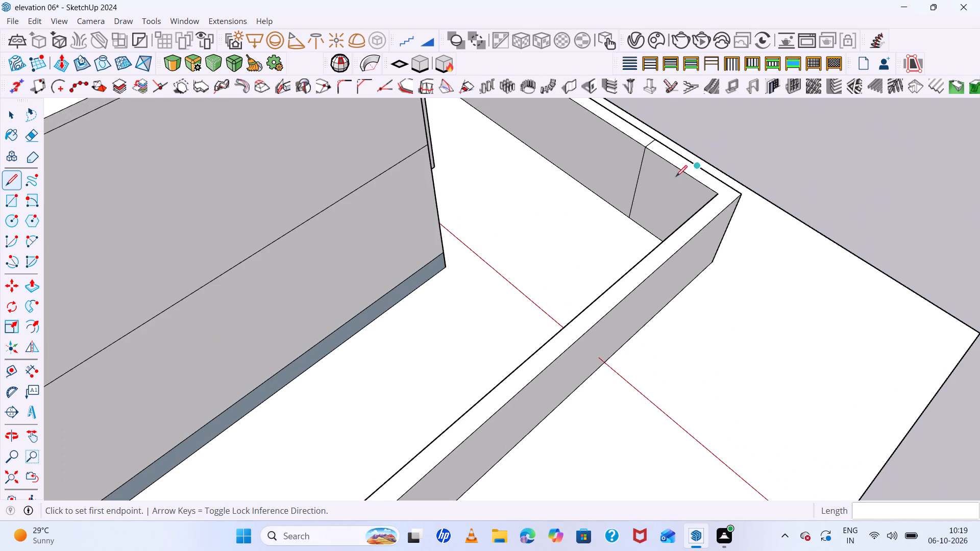
key("space")
left_click(656, 192)
key("p")
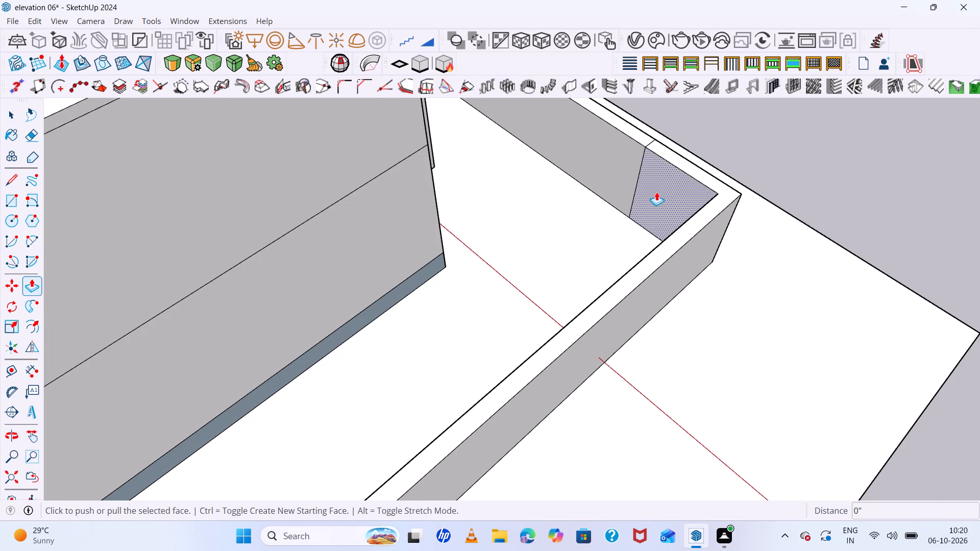
left_click(656, 192)
double_click(627, 221)
Draw a line about 1' 1 13/16" long across the side wall's top, from the corner block's inner corner to the outer edge.
middle_click_drag(783, 194, 624, 183)
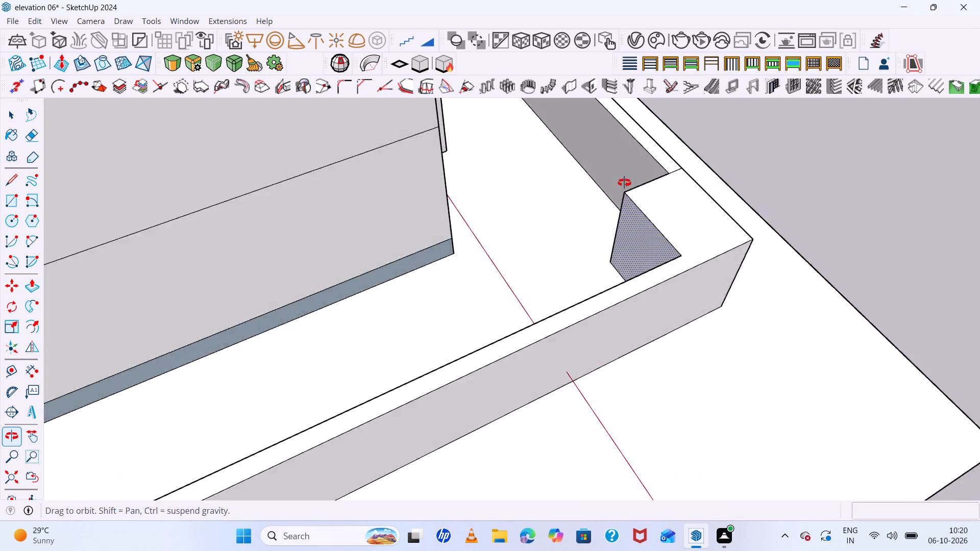
middle_click_drag(624, 183, 302, 109)
middle_click_drag(558, 303, 419, 248)
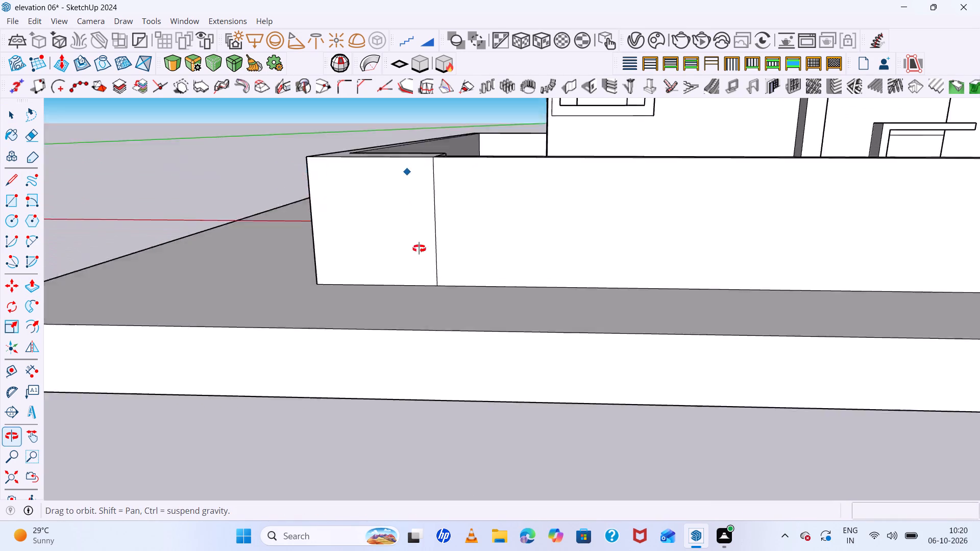
middle_click_drag(419, 248, 419, 278)
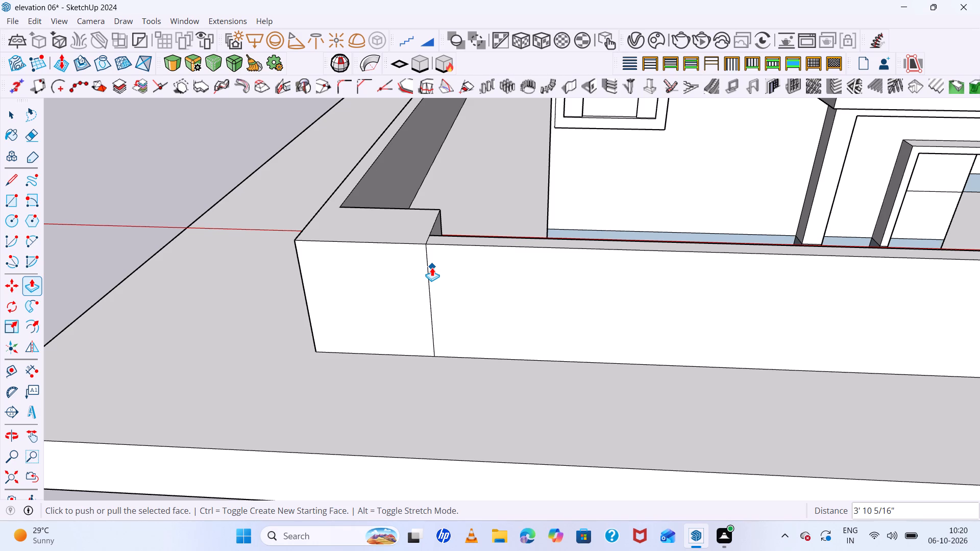
middle_click_drag(409, 216, 599, 276)
scroll(488, 252, "up", 5)
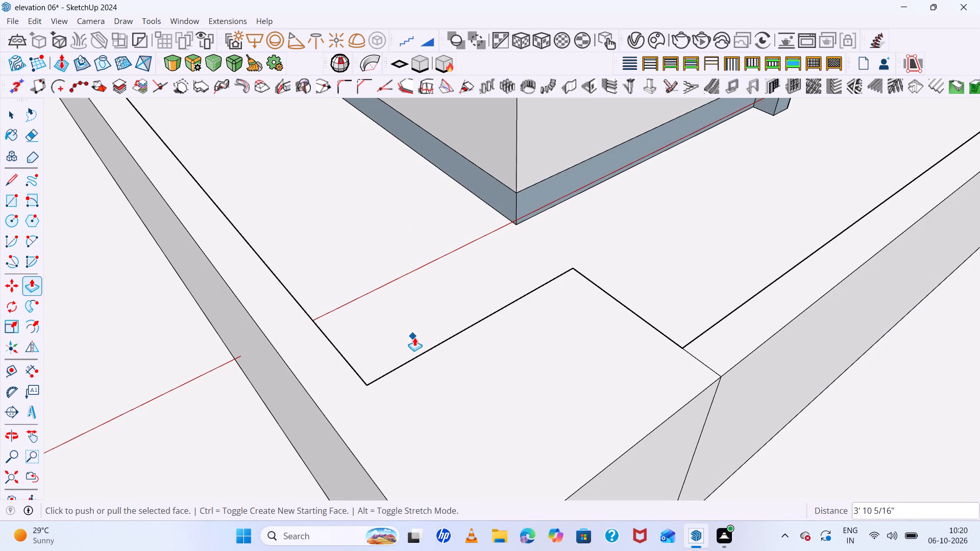
key("l")
scroll(378, 412, "up", 4)
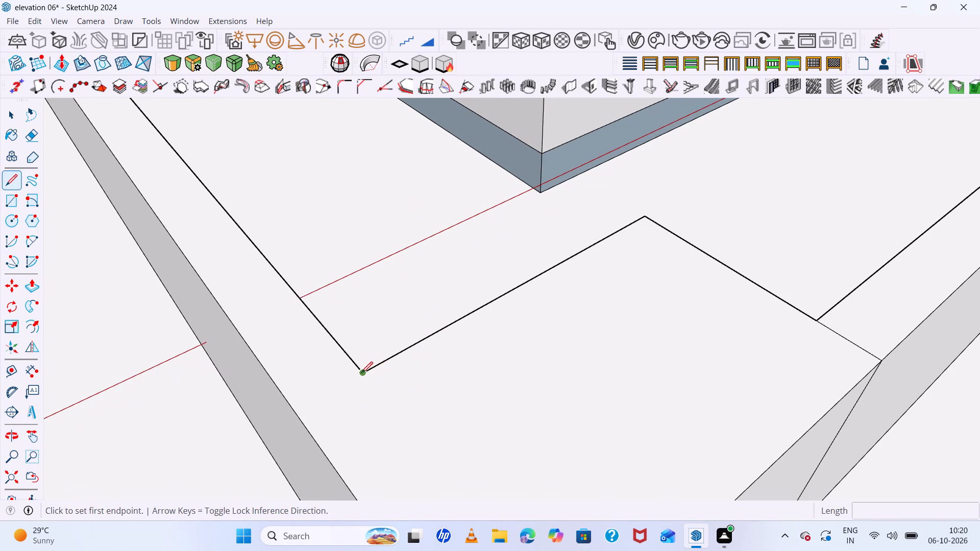
left_click(360, 373)
left_click(293, 411)
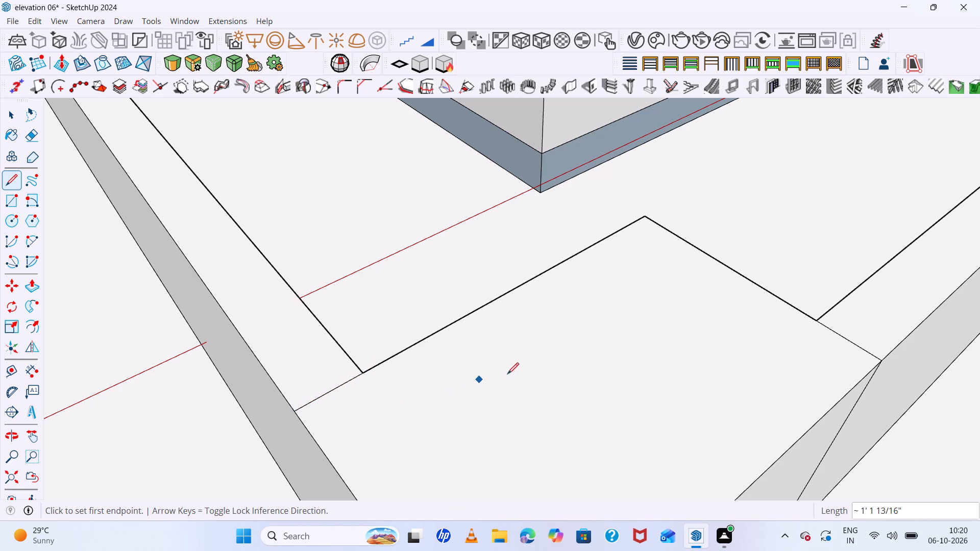
Raise the corner block's top face with Push/Pull, repeating the previous extrusion distance.
key("space")
left_click(508, 373)
key("p")
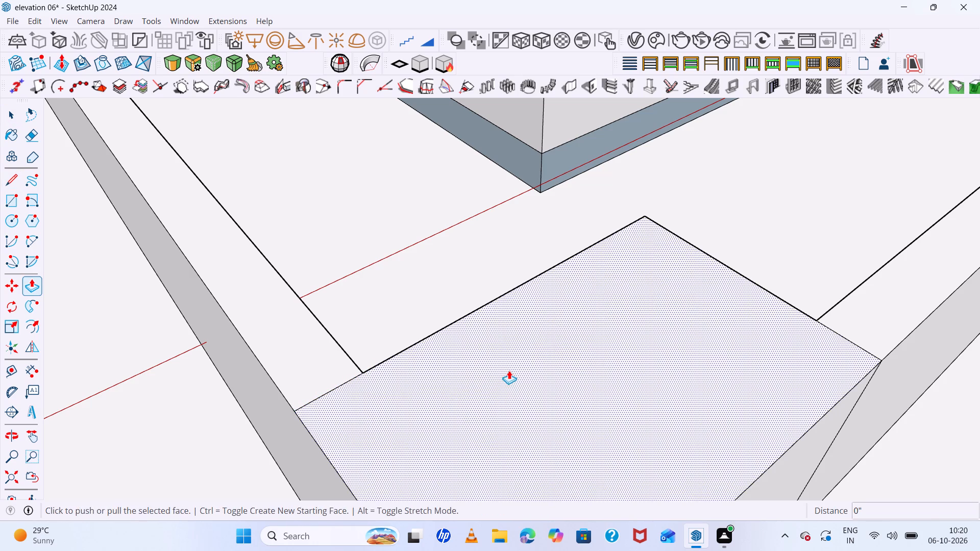
double_click(509, 370)
scroll(500, 304, "down", 7)
middle_click_drag(502, 303, 318, 139)
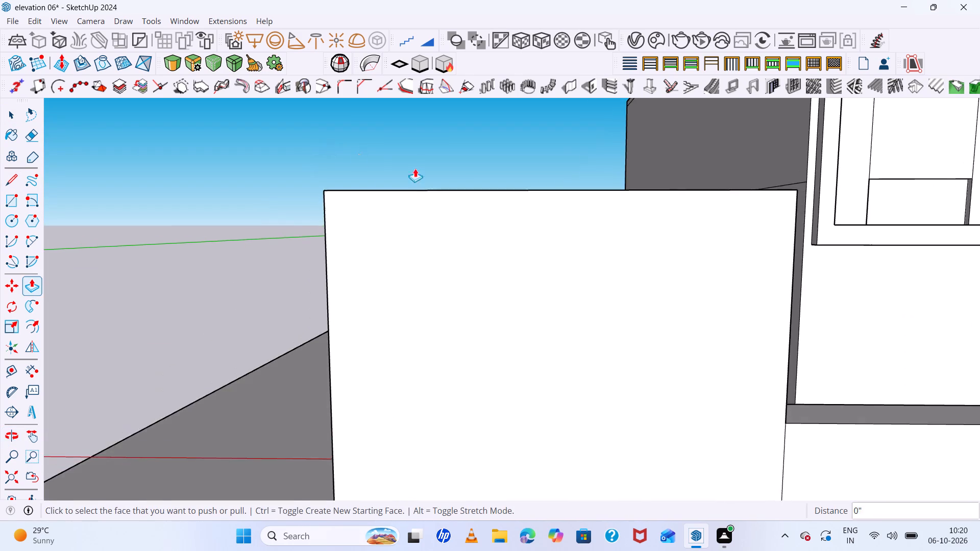
scroll(418, 170, "down", 7)
scroll(525, 227, "down", 3)
scroll(452, 211, "up", 6)
middle_click_drag(589, 305, 474, 311)
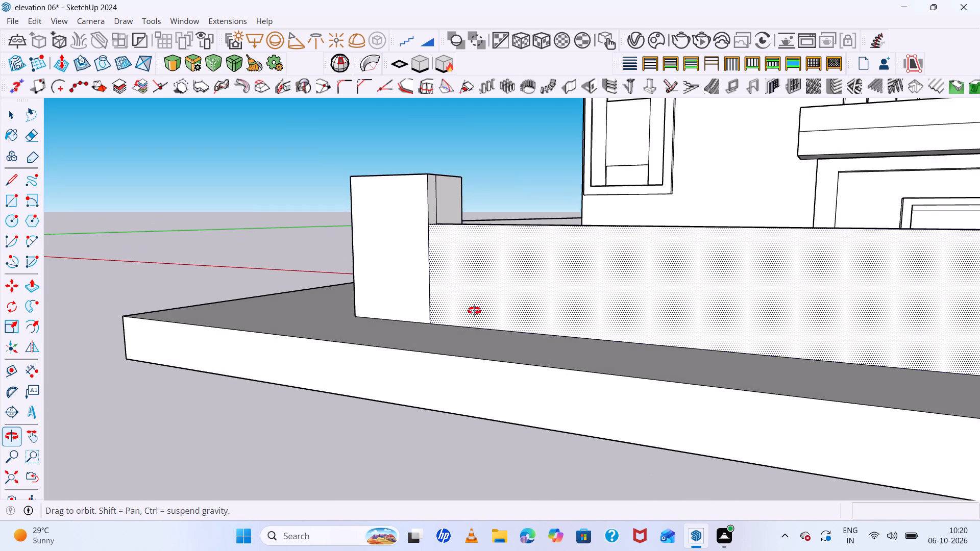
middle_click_drag(474, 311, 472, 317)
scroll(298, 253, "down", 5)
key("space")
double_click(247, 221)
Delete the leftover vertical edge on the corner pillar's side face above the front wall.
scroll(357, 230, "up", 4)
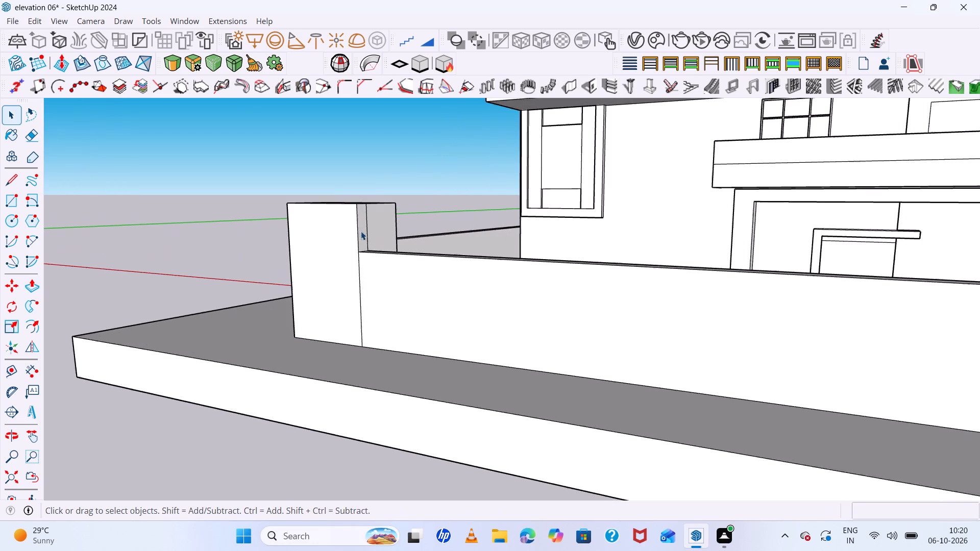
scroll(361, 231, "up", 13)
left_click(369, 231)
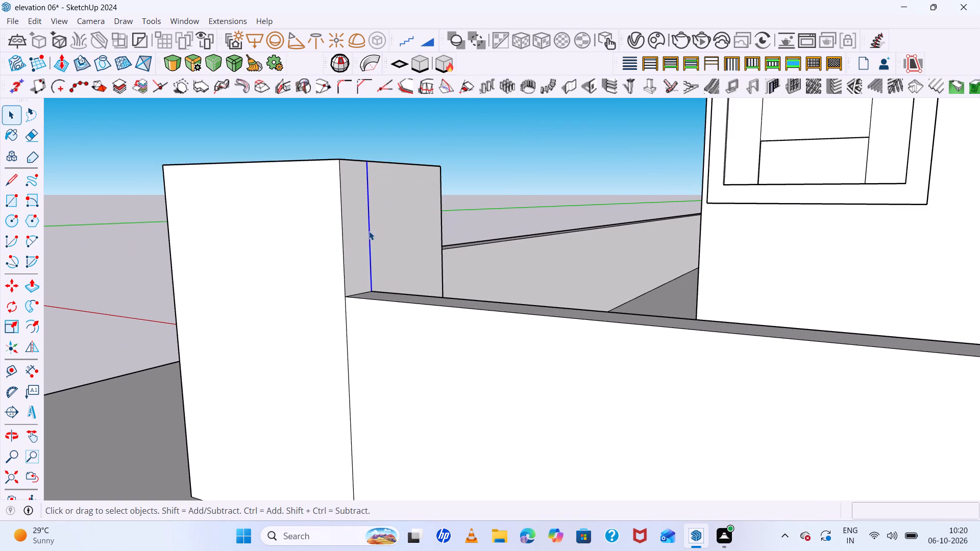
key("Delete")
Push/Pull the corner pillar's top face upward by about 4' 5/16".
scroll(371, 223, "down", 9)
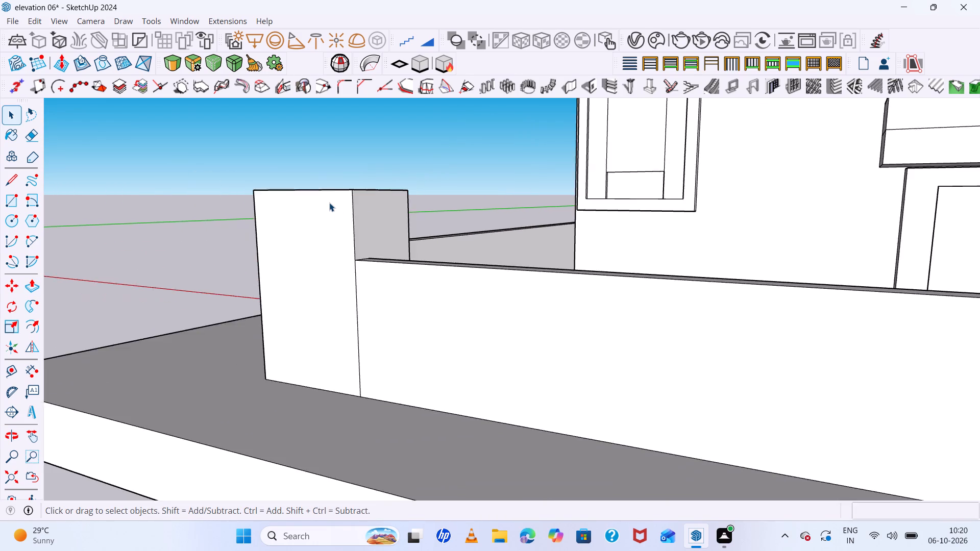
scroll(329, 203, "down", 4)
middle_click_drag(335, 225, 484, 266)
scroll(351, 182, "down", 12)
scroll(486, 232, "up", 1)
middle_click_drag(489, 232, 594, 138)
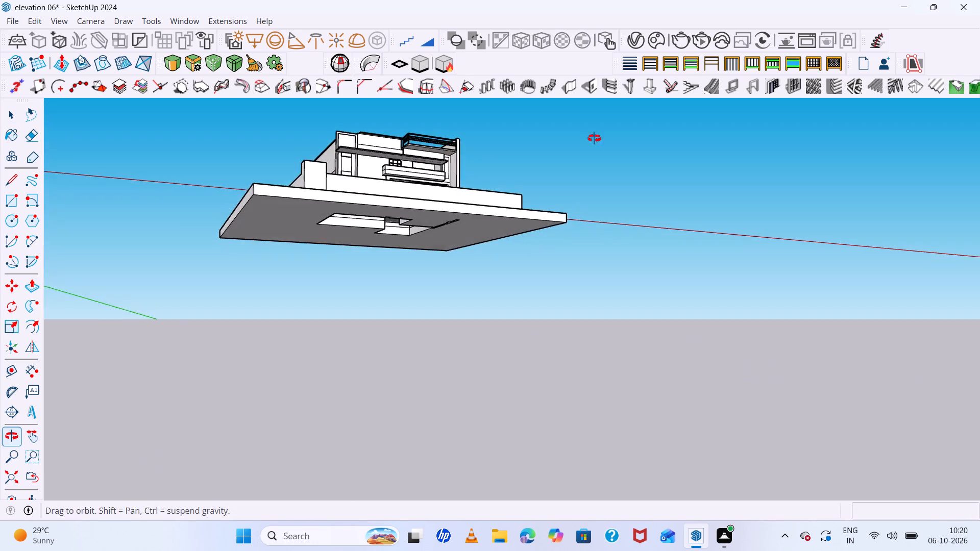
middle_click_drag(594, 138, 596, 135)
scroll(342, 193, "up", 12)
middle_click_drag(459, 196, 390, 303)
scroll(193, 205, "up", 3)
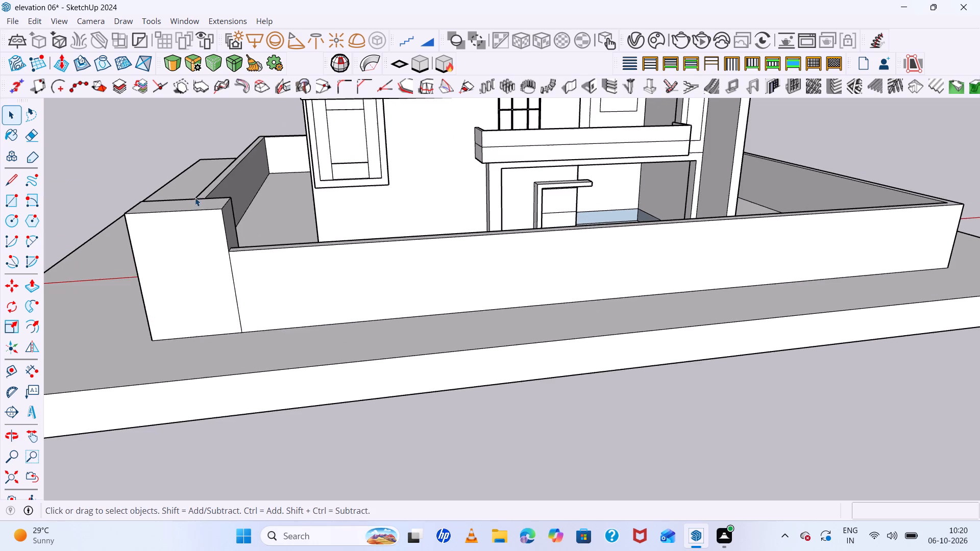
scroll(209, 202, "down", 4)
middle_click_drag(252, 215, 526, 223)
scroll(452, 249, "up", 4)
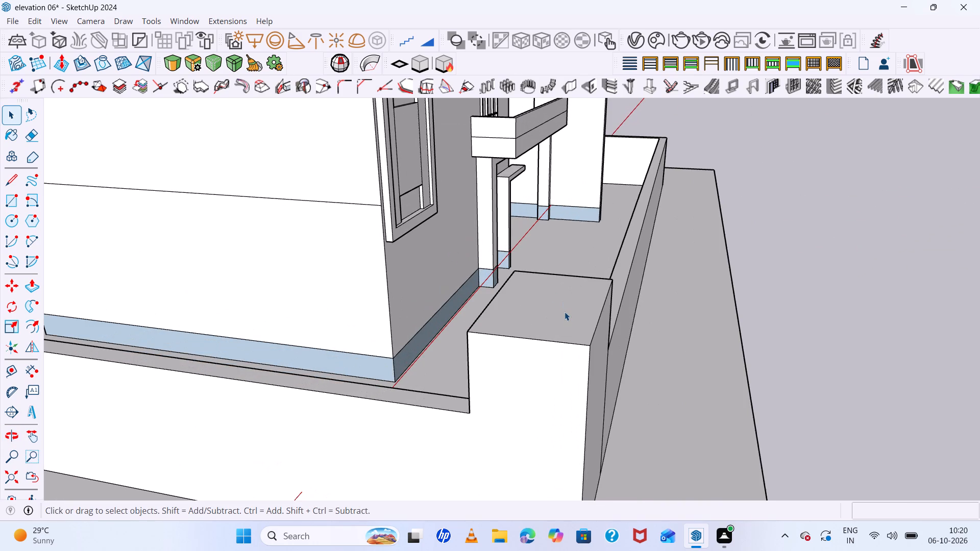
left_click(565, 312)
key("p")
left_click(564, 312)
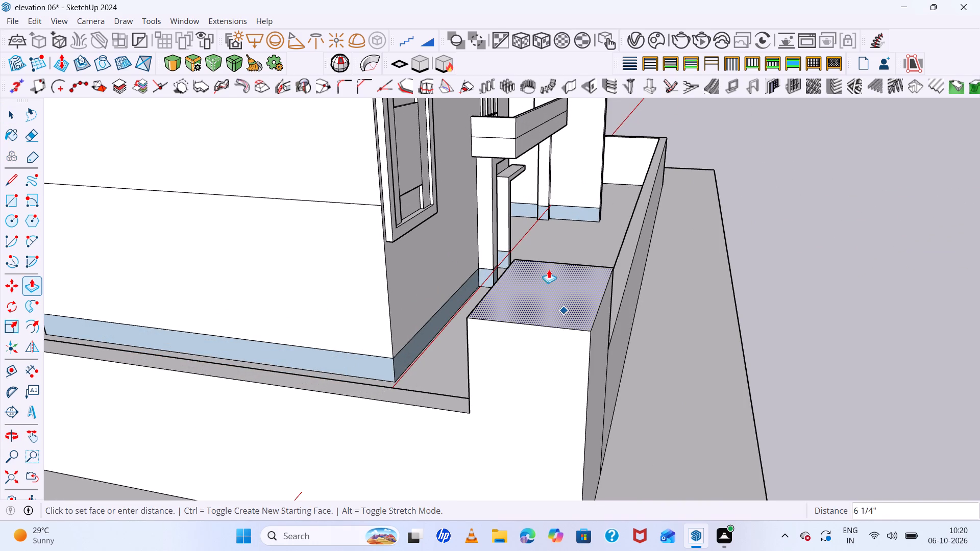
double_click(540, 222)
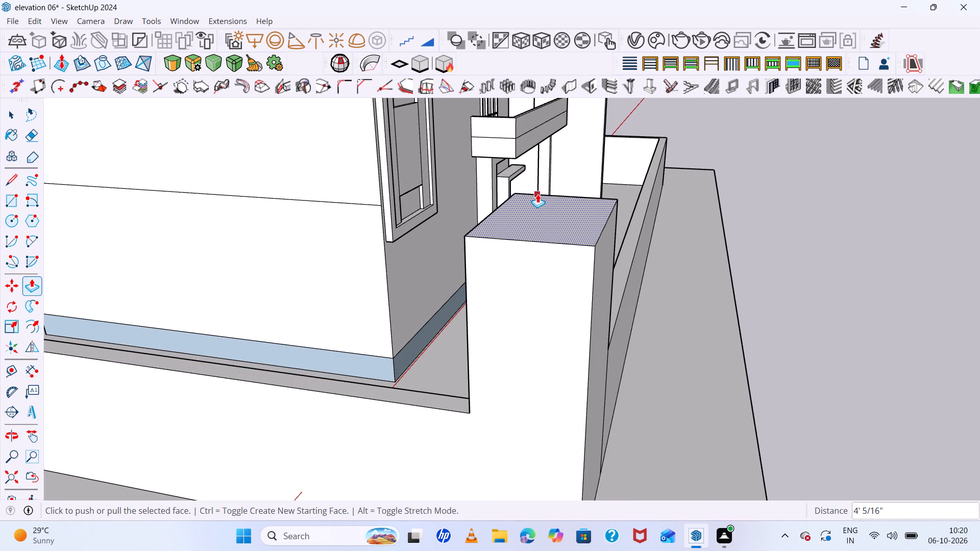
key("space")
scroll(801, 194, "down", 5)
middle_click_drag(801, 211, 527, 209)
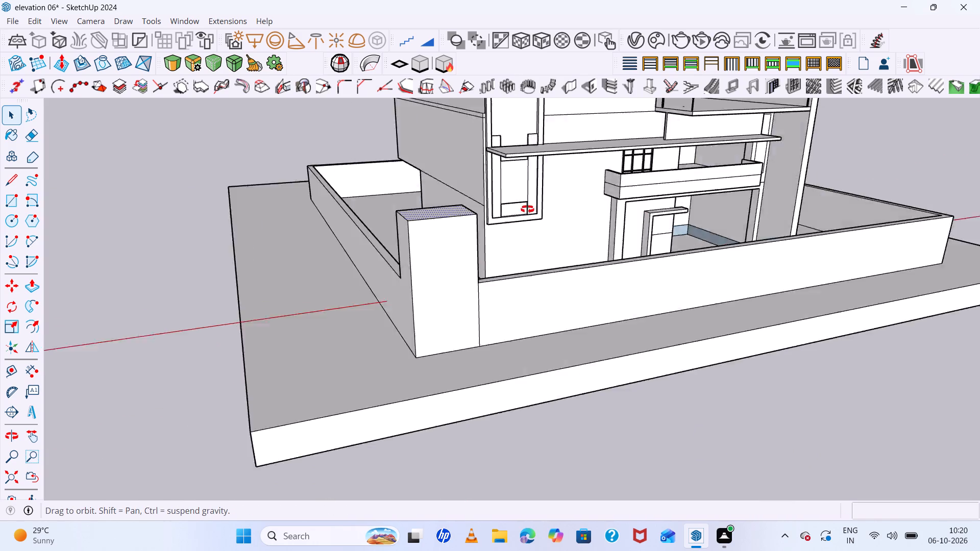
Push/Pull the corner pillar's top face downward by about 4' 7/16".
middle_click_drag(527, 209, 477, 145)
scroll(388, 130, "up", 4)
middle_click_drag(362, 147, 379, 179)
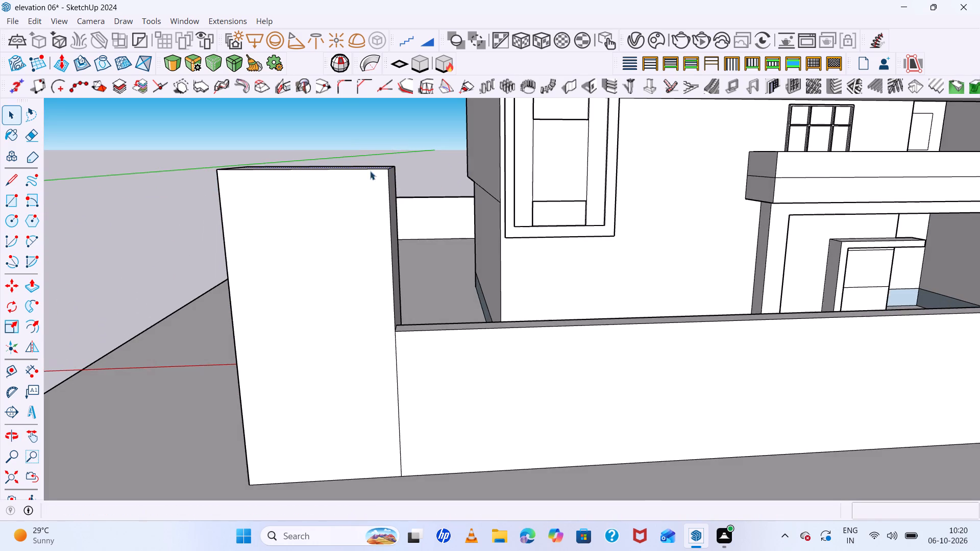
middle_click_drag(357, 174, 363, 188)
key("p")
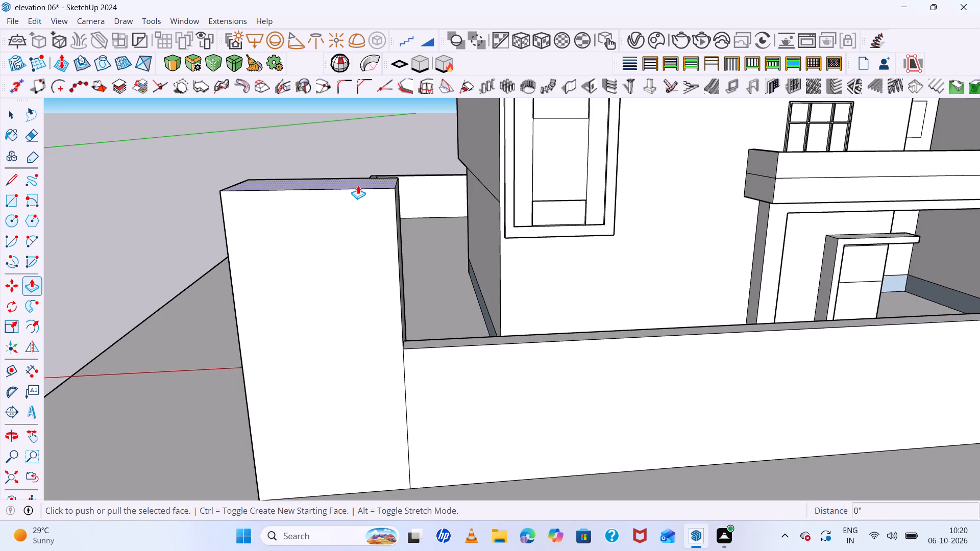
left_click(358, 185)
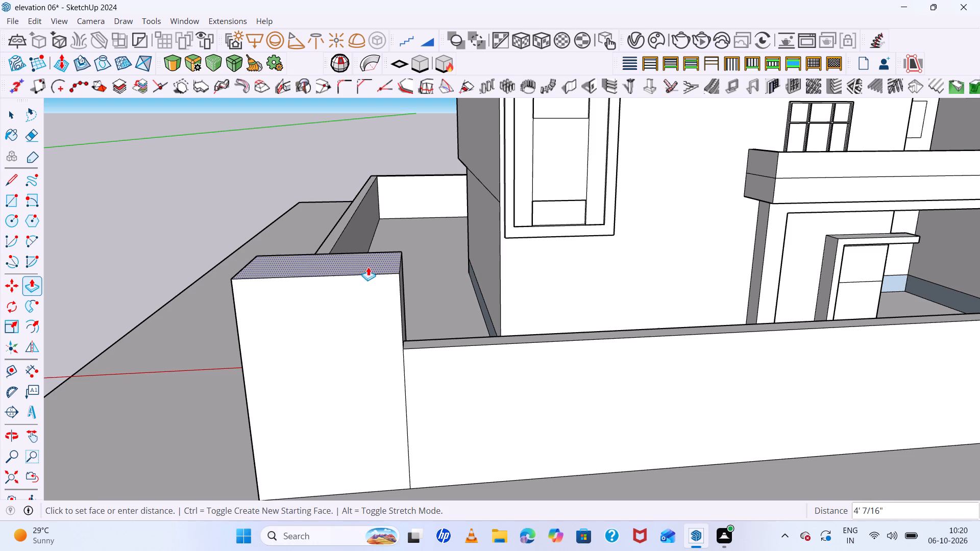
left_click(368, 267)
scroll(302, 211, "down", 12)
middle_click_drag(341, 224, 344, 158)
scroll(351, 204, "up", 7)
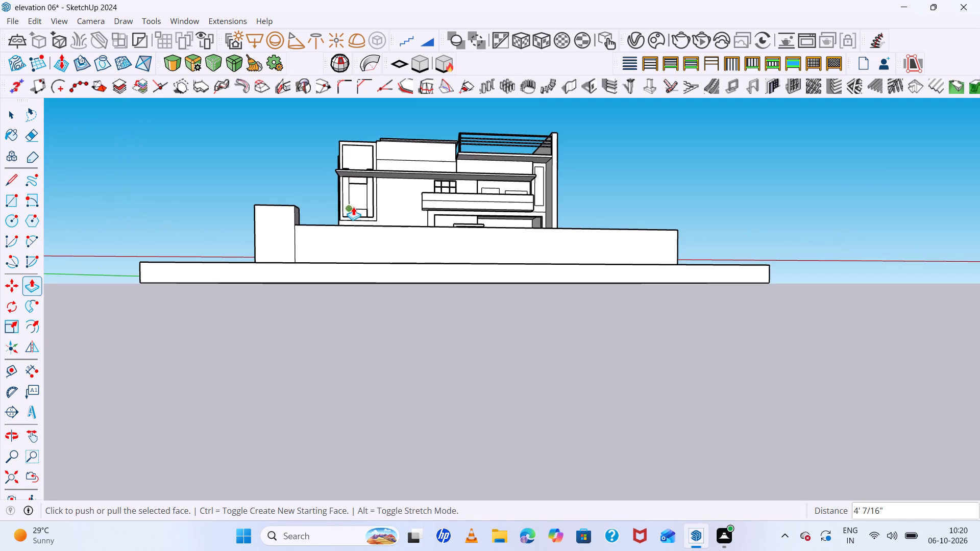
key("space")
left_click(787, 183)
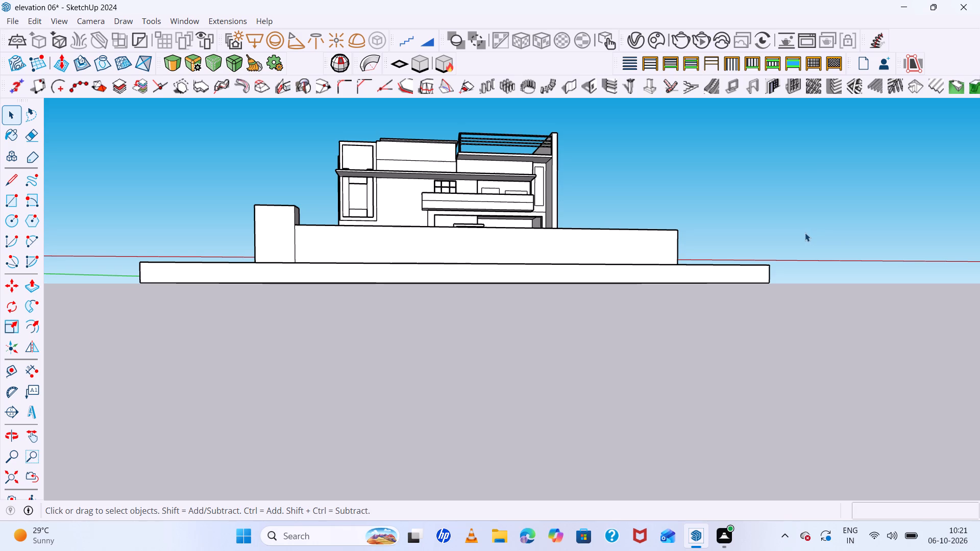
Examine the house entrance, the front boundary wall and the corner pillar from several angles.
middle_click_drag(480, 193, 489, 267)
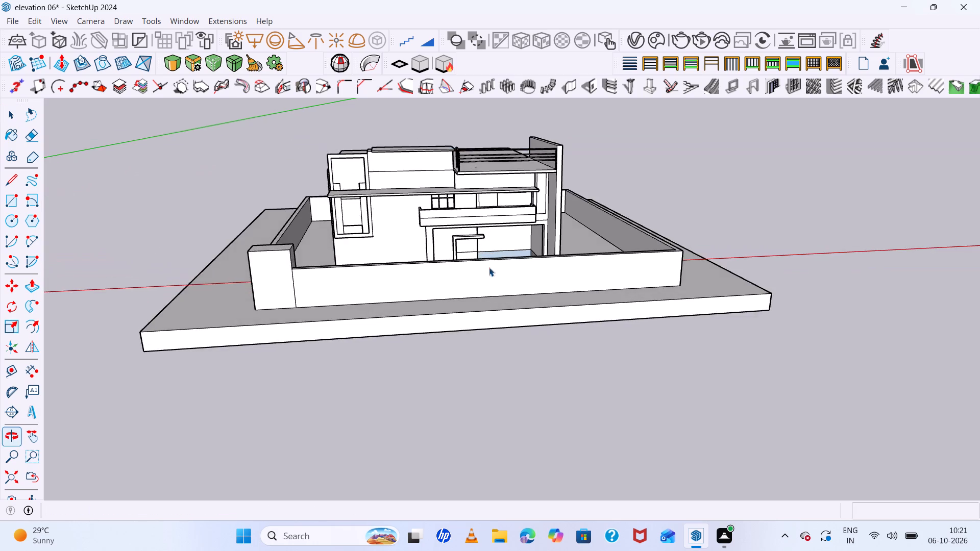
scroll(497, 261, "up", 6)
middle_click_drag(592, 261, 520, 319)
scroll(477, 258, "up", 12)
left_click(438, 199)
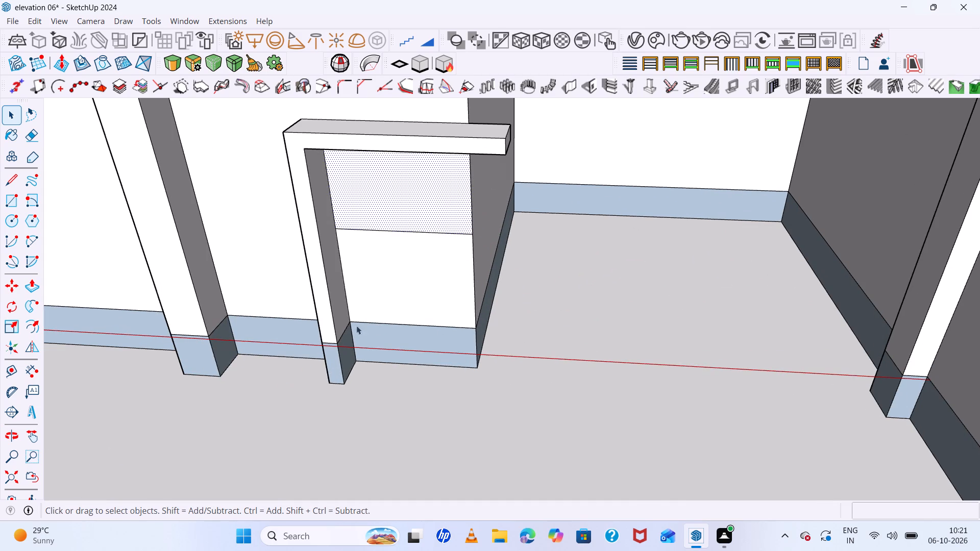
middle_click_drag(433, 294, 465, 266)
scroll(483, 244, "down", 15)
middle_click_drag(515, 304, 557, 232)
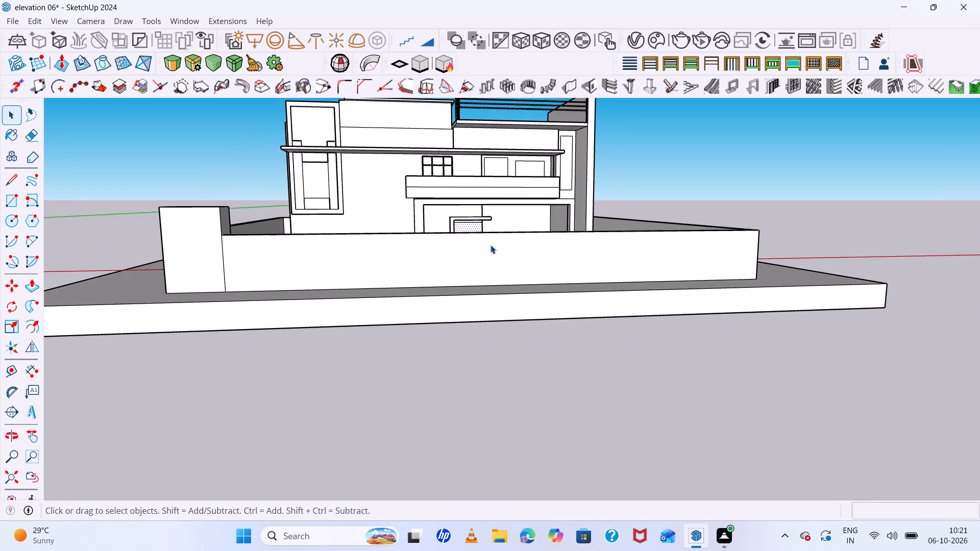
scroll(392, 262, "up", 7)
middle_click_drag(656, 279, 393, 287)
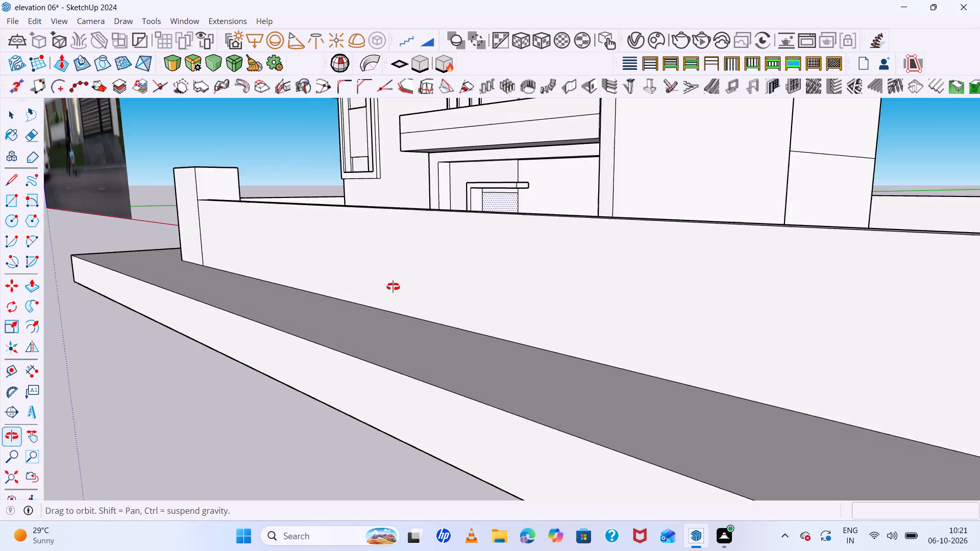
middle_click_drag(393, 287, 379, 288)
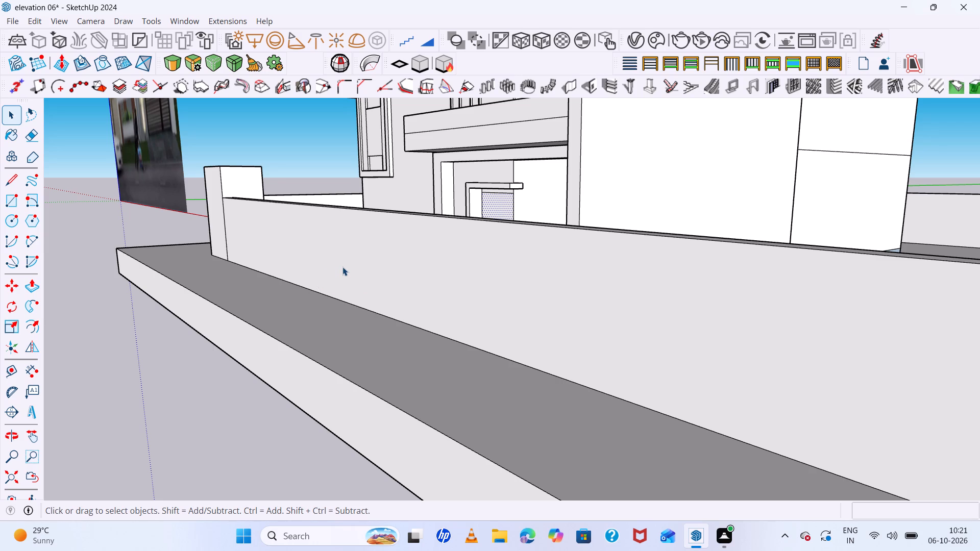
scroll(343, 267, "down", 5)
middle_click_drag(349, 270, 557, 261)
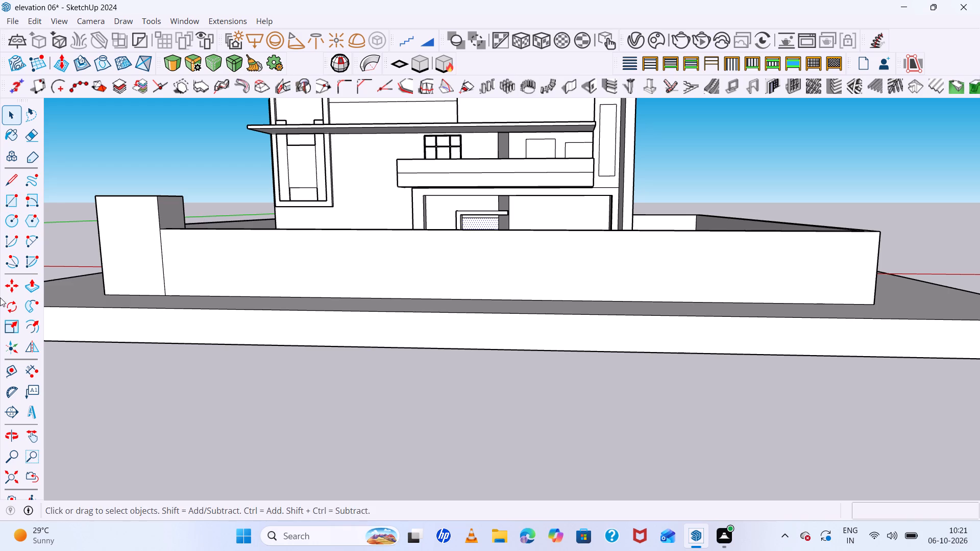
scroll(167, 231, "down", 6)
scroll(210, 255, "up", 6)
middle_click_drag(149, 224, 229, 215)
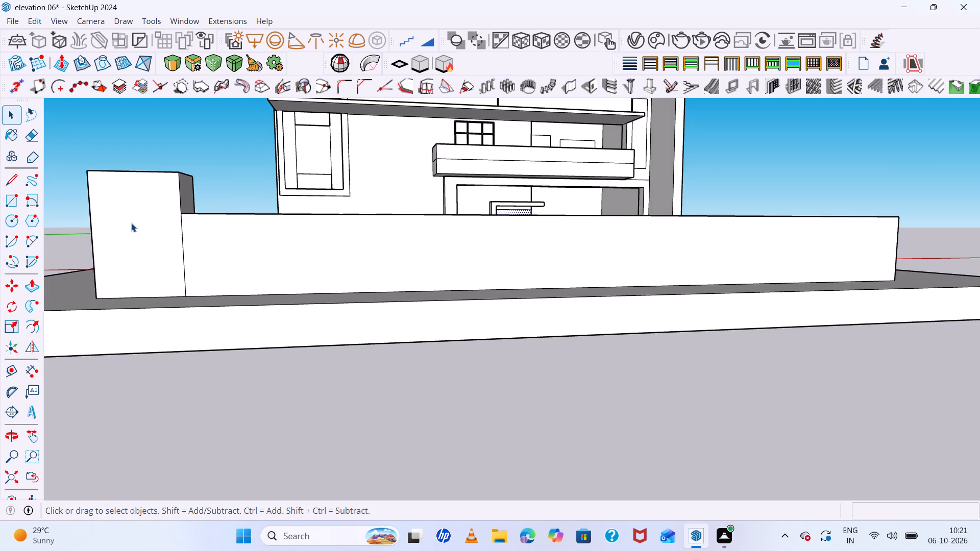
Draw a rectangle about 3' 10 11/16" by 3' 5 3/4" on the upper part of the corner pillar's front face.
left_click(131, 223)
scroll(131, 222, "up", 6)
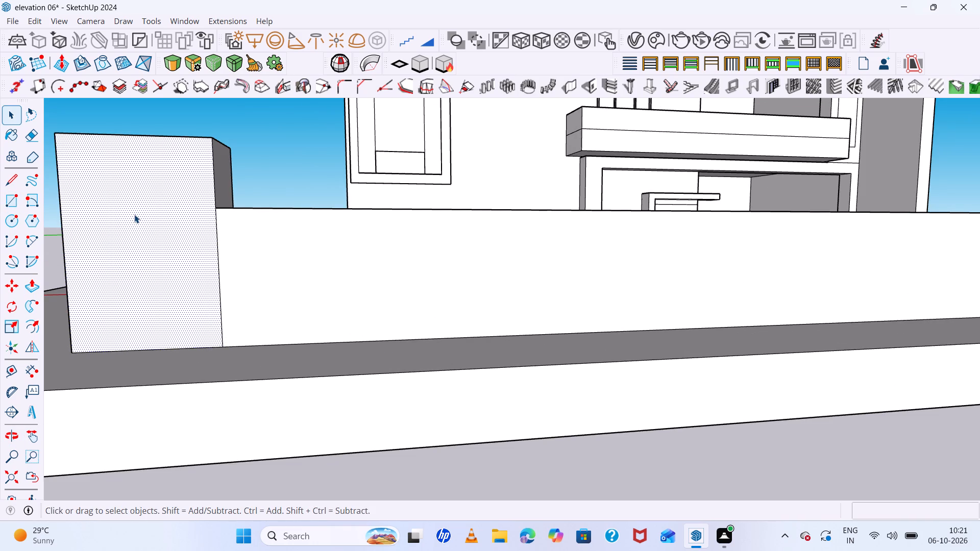
scroll(507, 214, "down", 12)
scroll(355, 187, "up", 6)
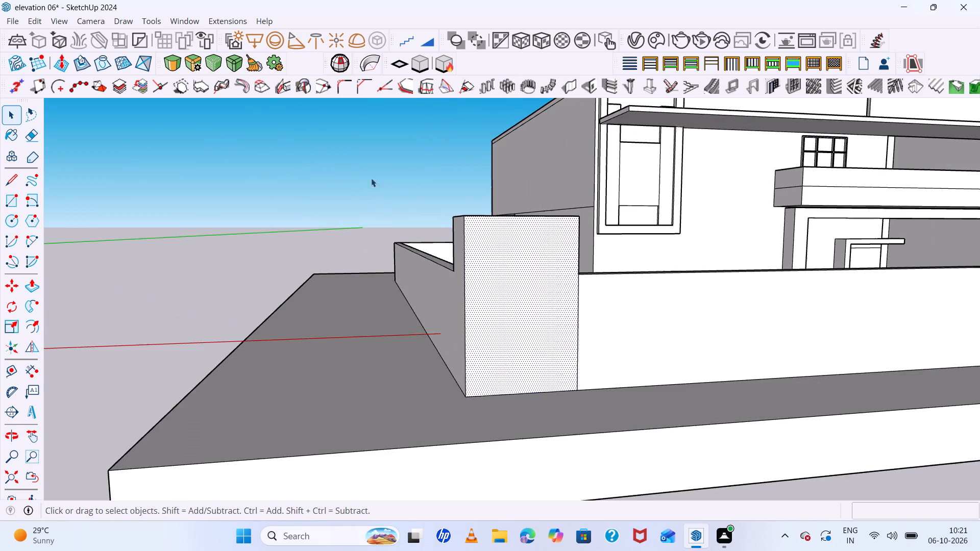
middle_click_drag(510, 217, 442, 201)
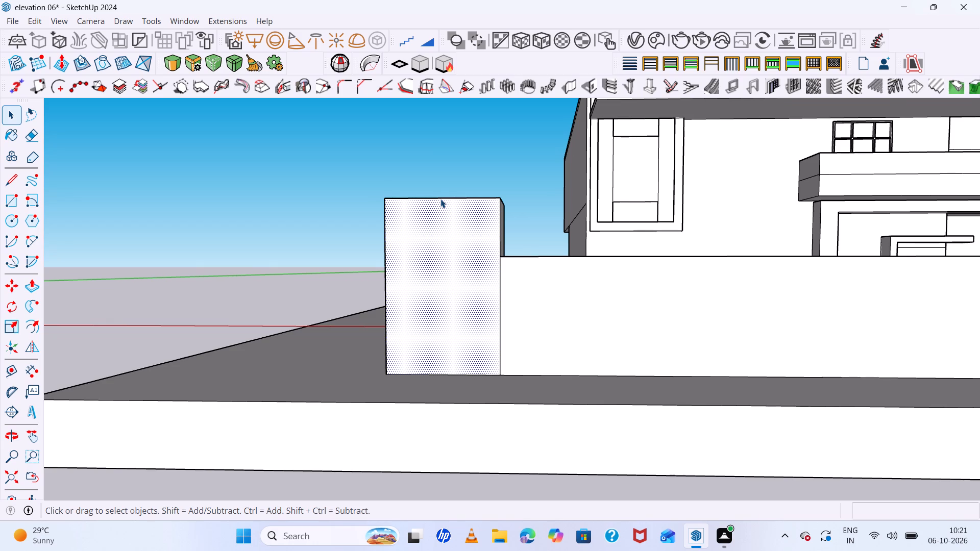
key("r")
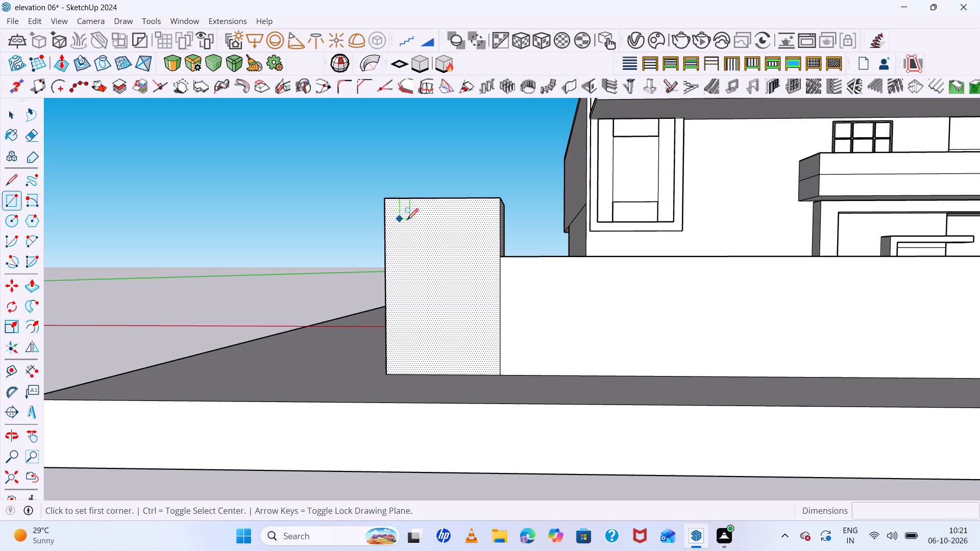
left_click(414, 237)
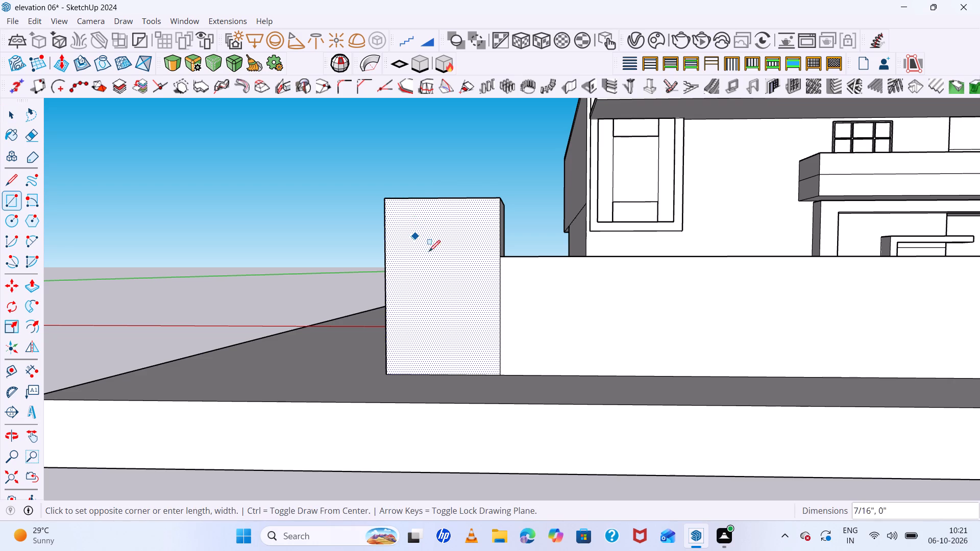
left_click(473, 289)
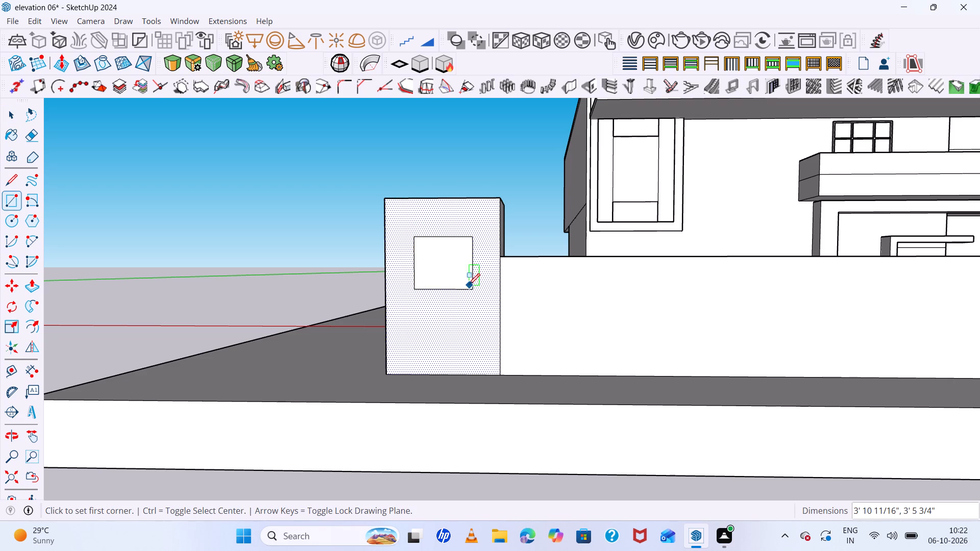
key("space")
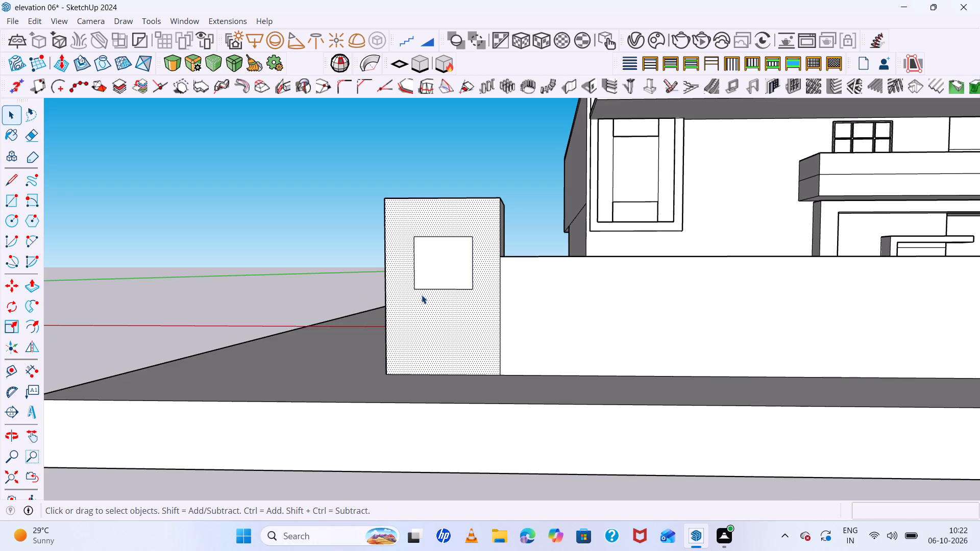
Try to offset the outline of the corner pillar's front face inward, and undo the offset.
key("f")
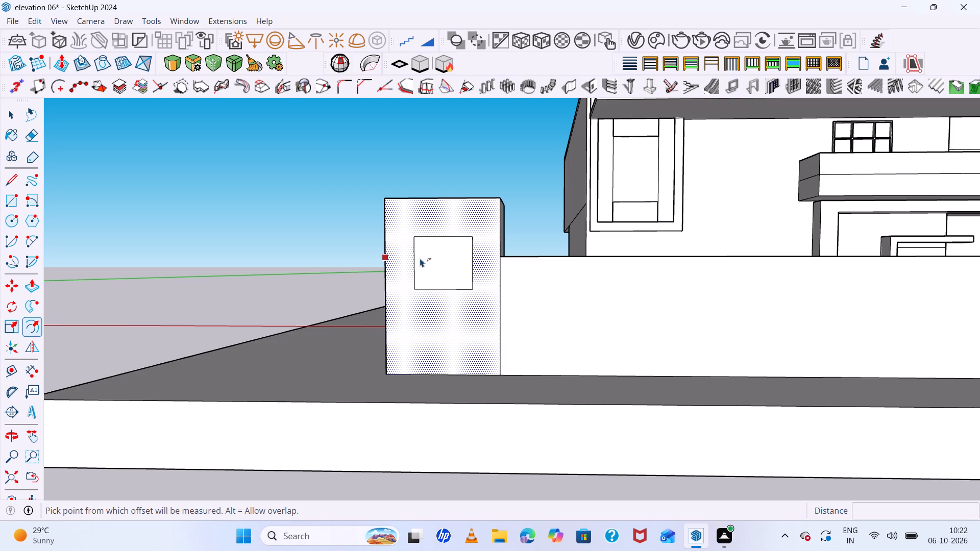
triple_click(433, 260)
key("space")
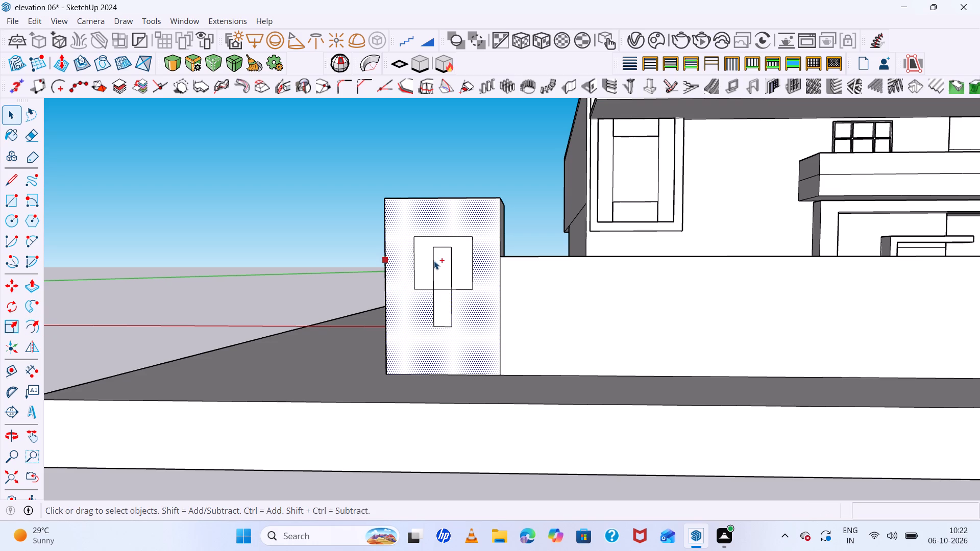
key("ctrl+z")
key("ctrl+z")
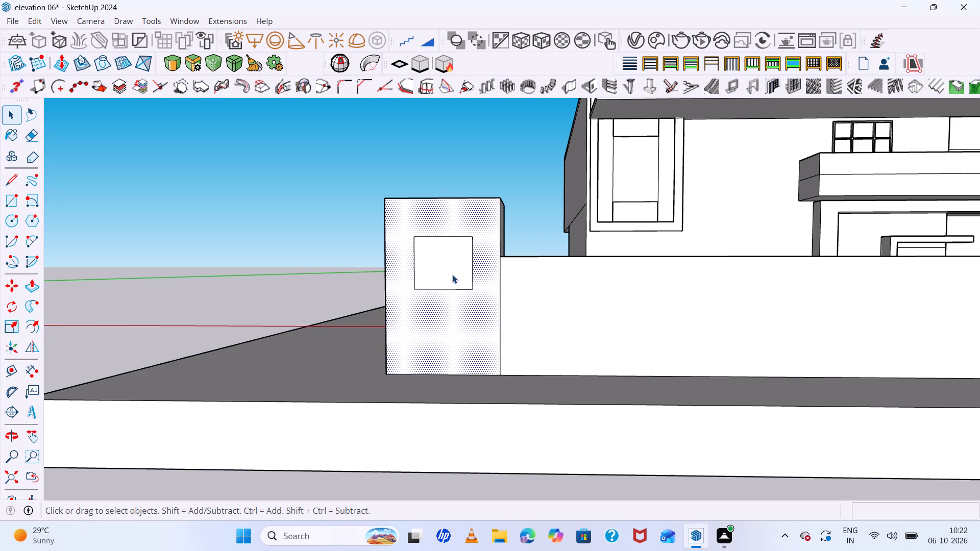
Offset the rectangle on the corner pillar's front face inward by about 3" to form a narrow frame.
key("space")
double_click(450, 269)
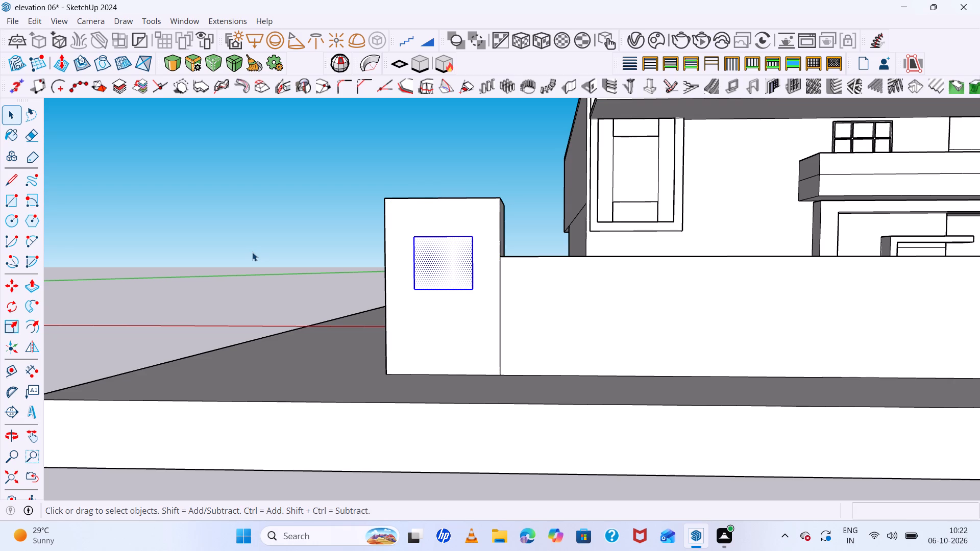
left_click(252, 252)
left_click(449, 266)
key("f")
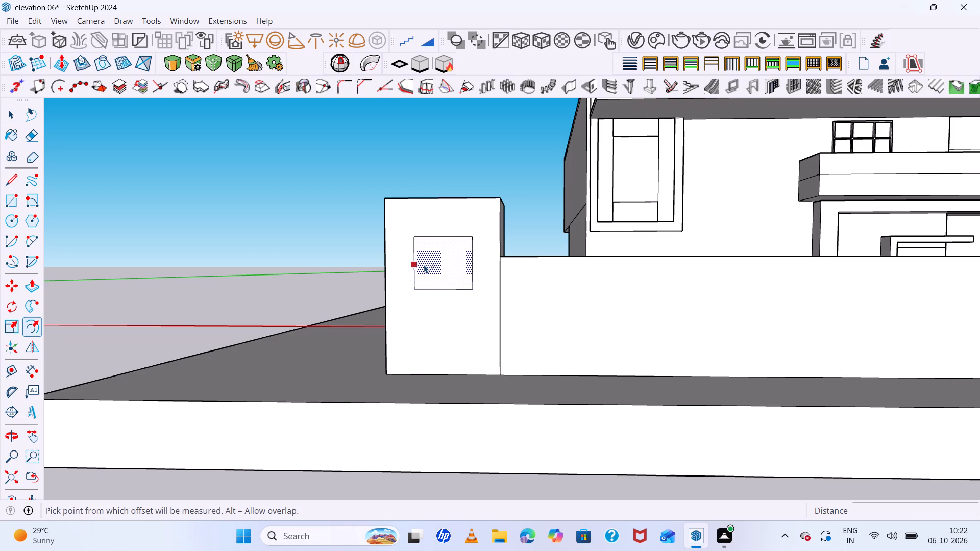
left_click(422, 264)
scroll(424, 264, "up", 11)
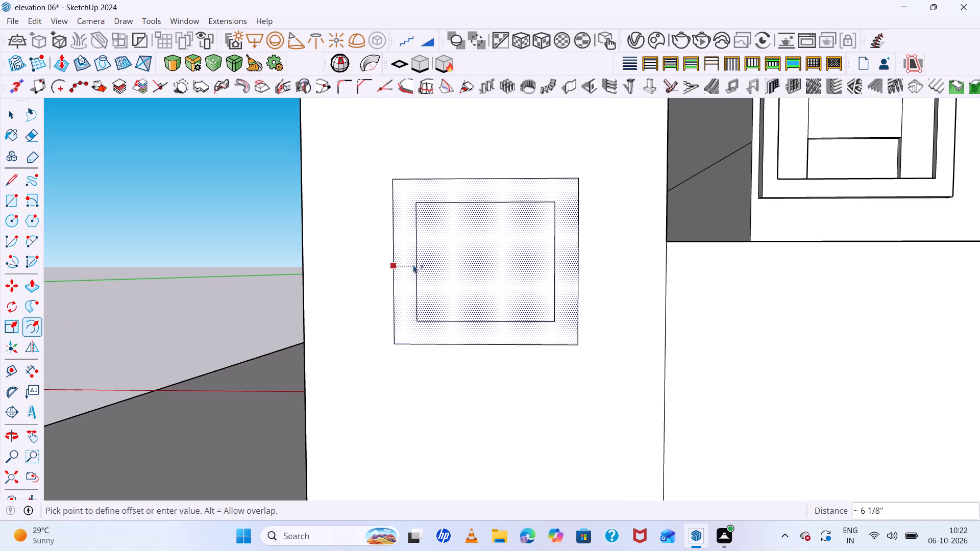
double_click(406, 277)
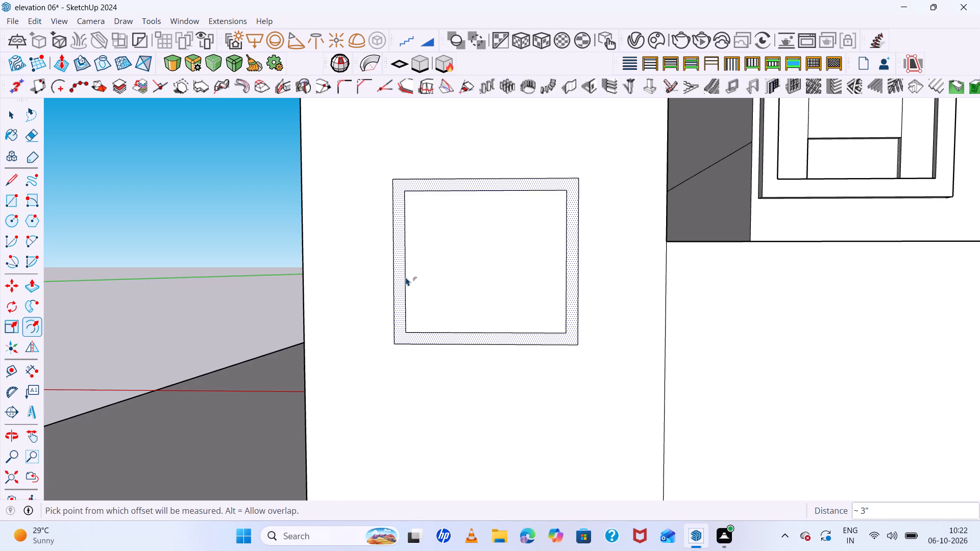
scroll(402, 273, "down", 12)
middle_click_drag(439, 305, 571, 369)
key("space")
Examine the corner pillar with its framed rectangle against the front boundary wall and house.
middle_click_drag(571, 369, 565, 365)
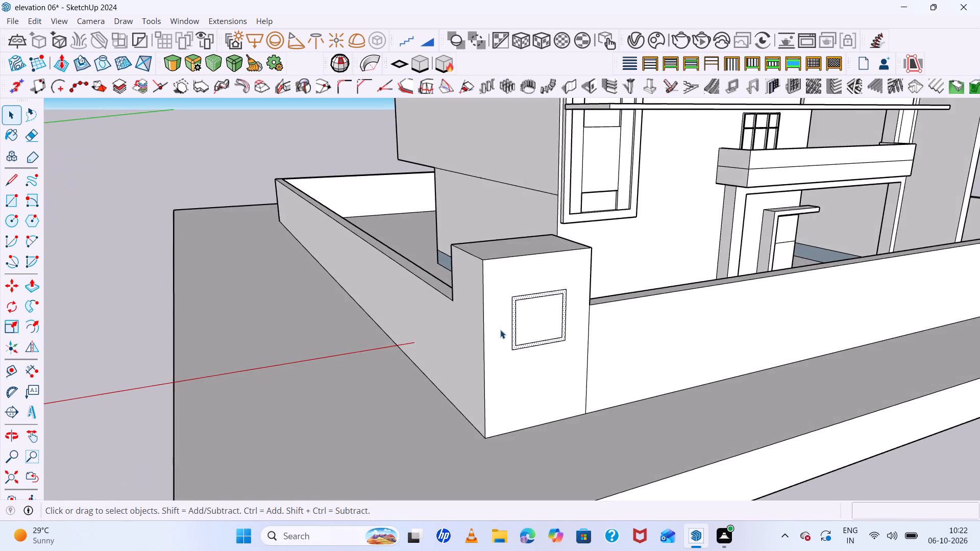
scroll(489, 322, "up", 1)
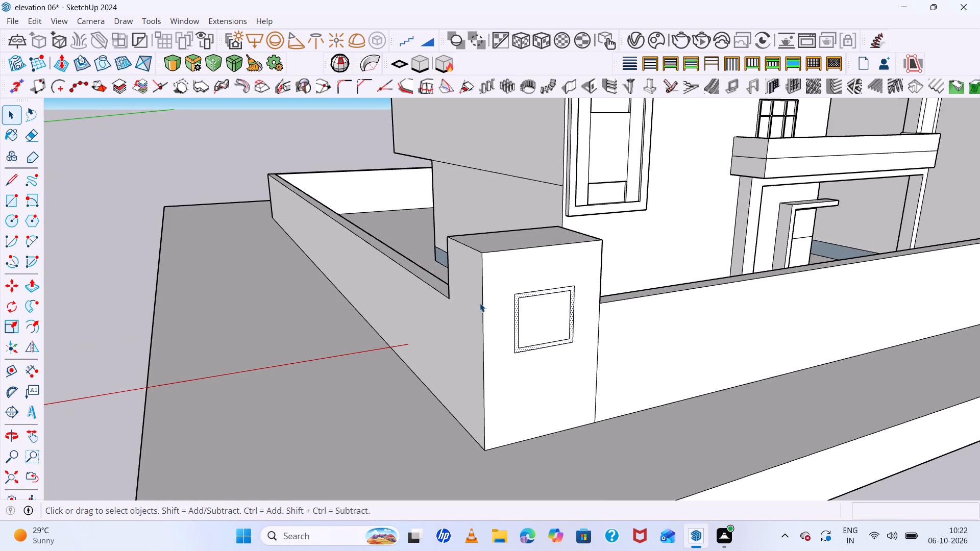
scroll(405, 279, "down", 11)
middle_click_drag(443, 297, 418, 238)
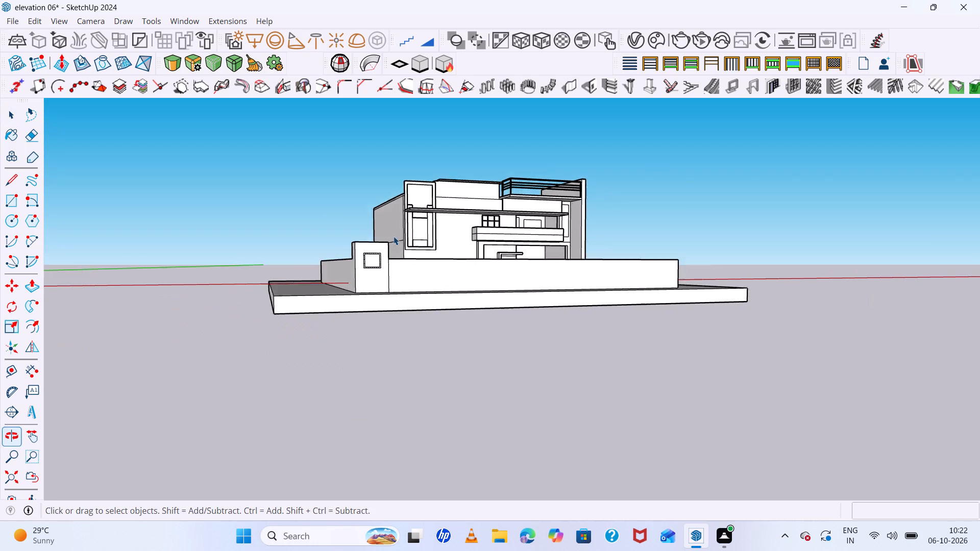
scroll(391, 237, "up", 13)
scroll(308, 271, "down", 12)
middle_click_drag(388, 313, 309, 311)
scroll(275, 303, "up", 3)
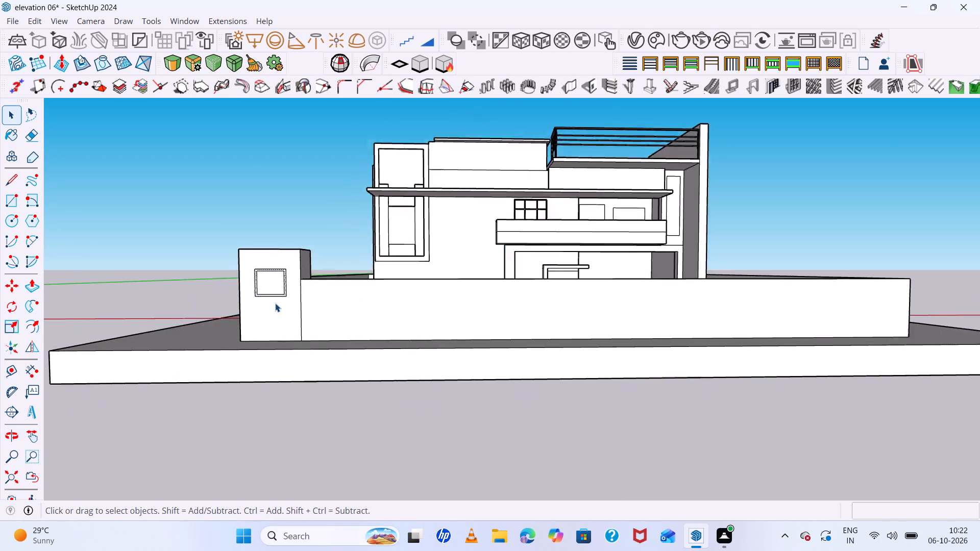
scroll(275, 303, "up", 4)
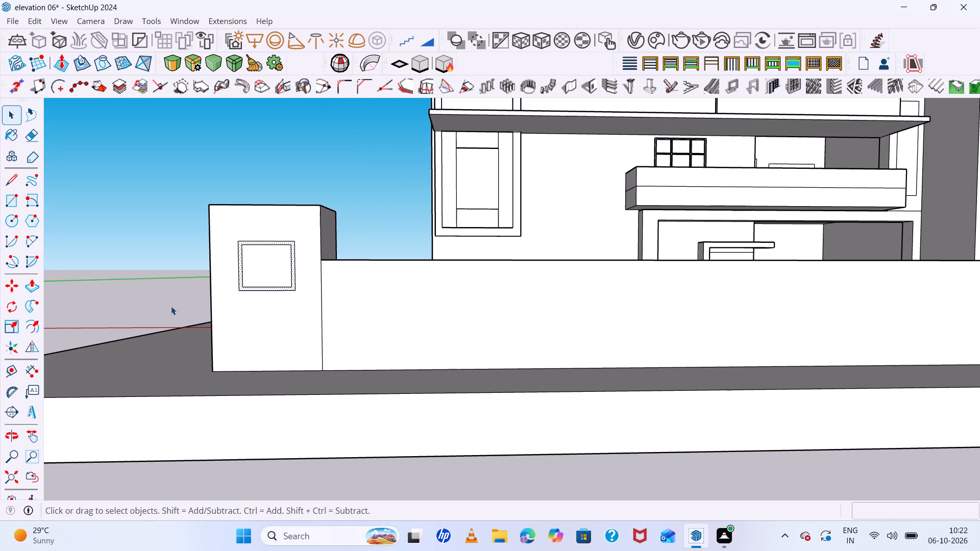
scroll(358, 219, "down", 6)
middle_click_drag(352, 270, 457, 303)
scroll(365, 264, "up", 7)
middle_click_drag(403, 271, 405, 259)
scroll(404, 271, "up", 1)
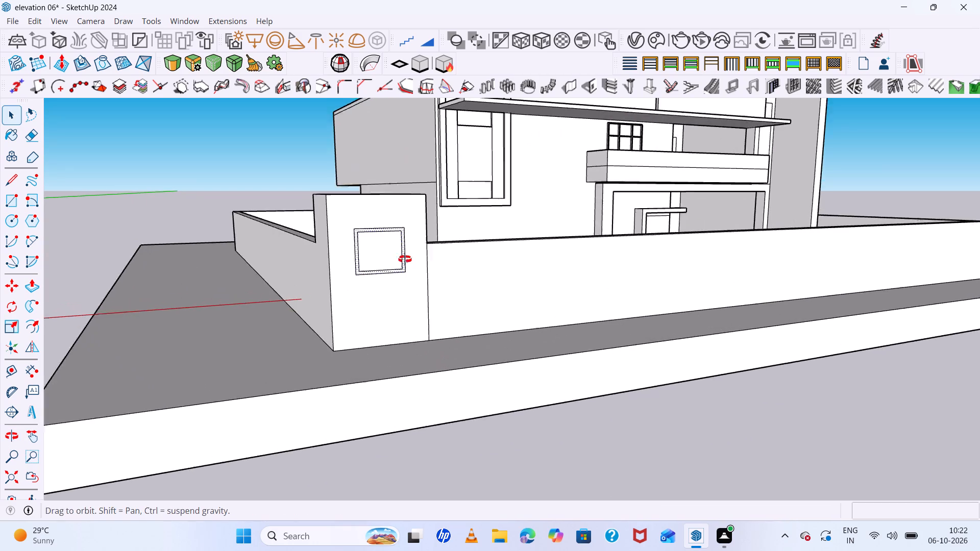
Draw a full-height vertical strip about 7 5/16" wide on the corner pillar's front face, close to its outer edge.
middle_click_drag(405, 259, 372, 228)
scroll(299, 245, "up", 2)
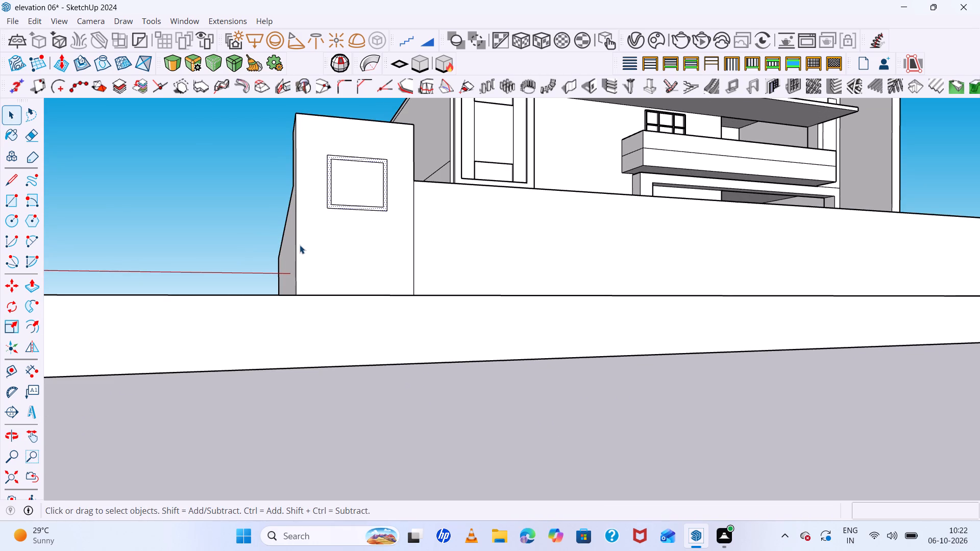
scroll(300, 245, "up", 1)
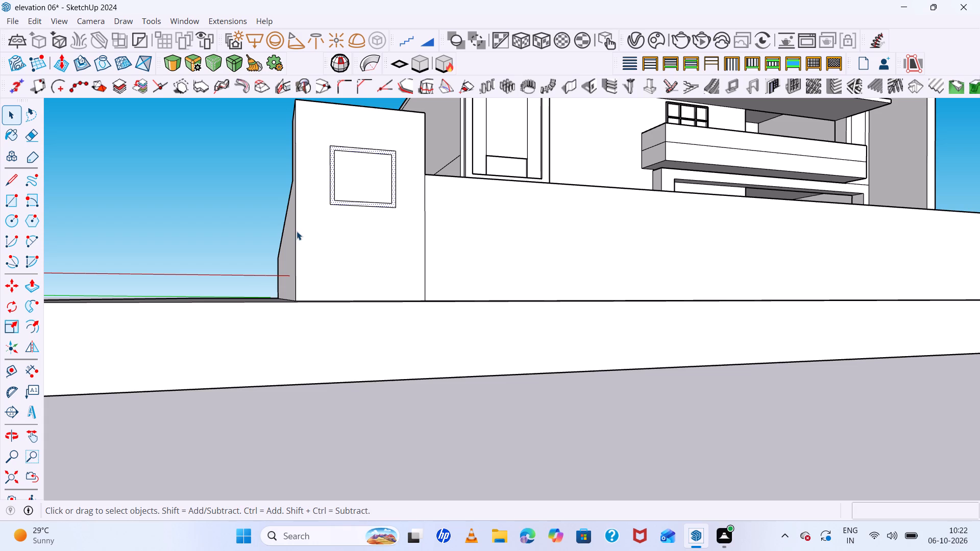
key("l")
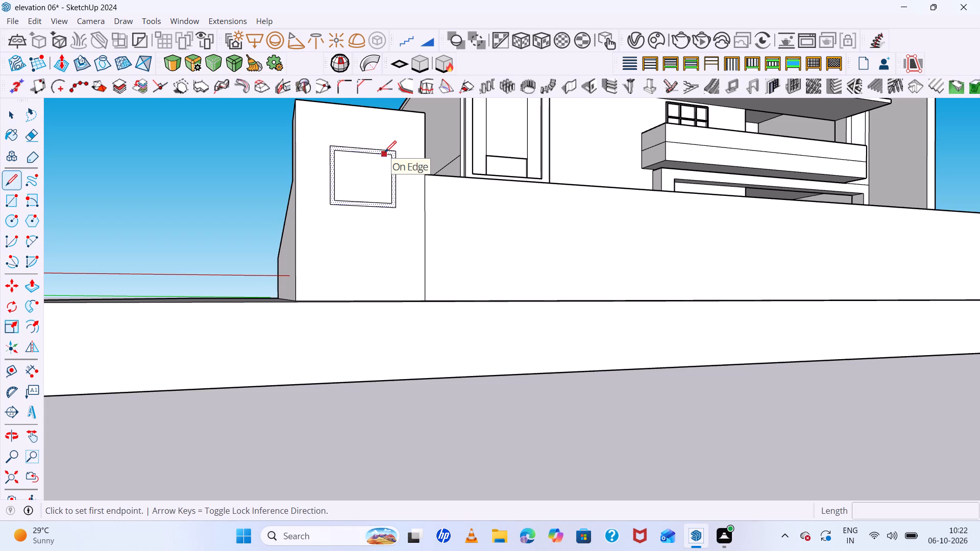
key("r")
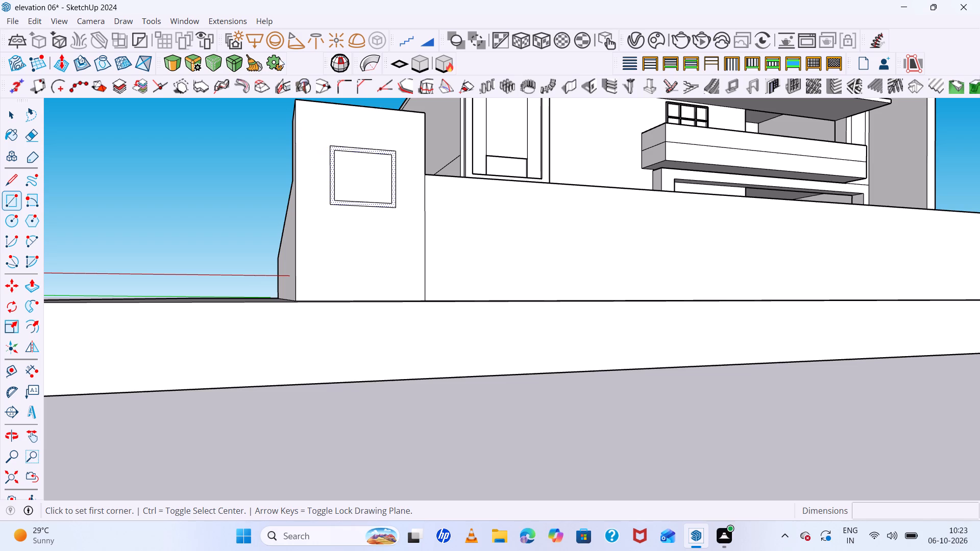
middle_click_drag(297, 155, 237, 167)
scroll(250, 139, "up", 4)
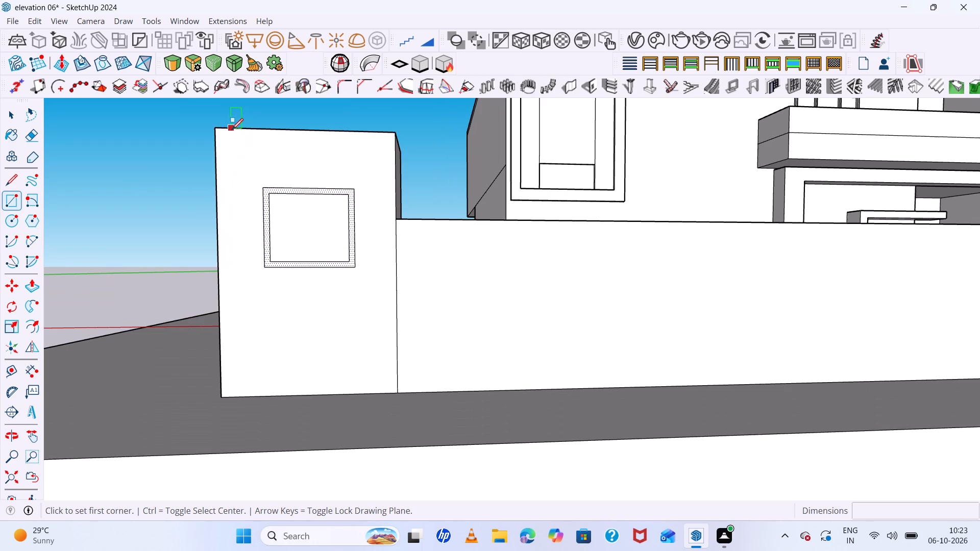
left_click(226, 130)
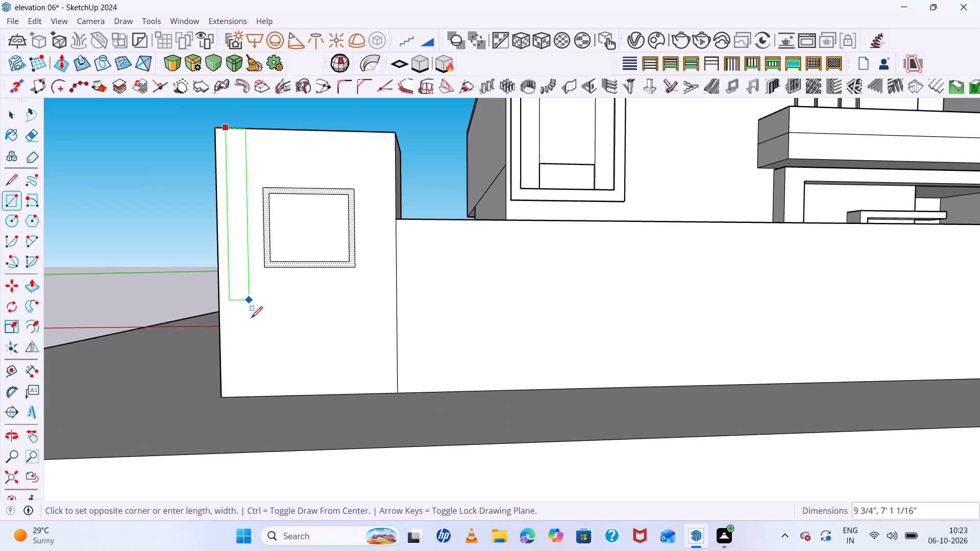
left_click(248, 395)
Draw a rectangle about 2' 5 1/4" by 9 9/16" on the corner pillar's top face.
middle_click_drag(252, 166, 264, 276)
middle_click(264, 276)
scroll(236, 173, "down", 8)
middle_click_drag(261, 210, 277, 154)
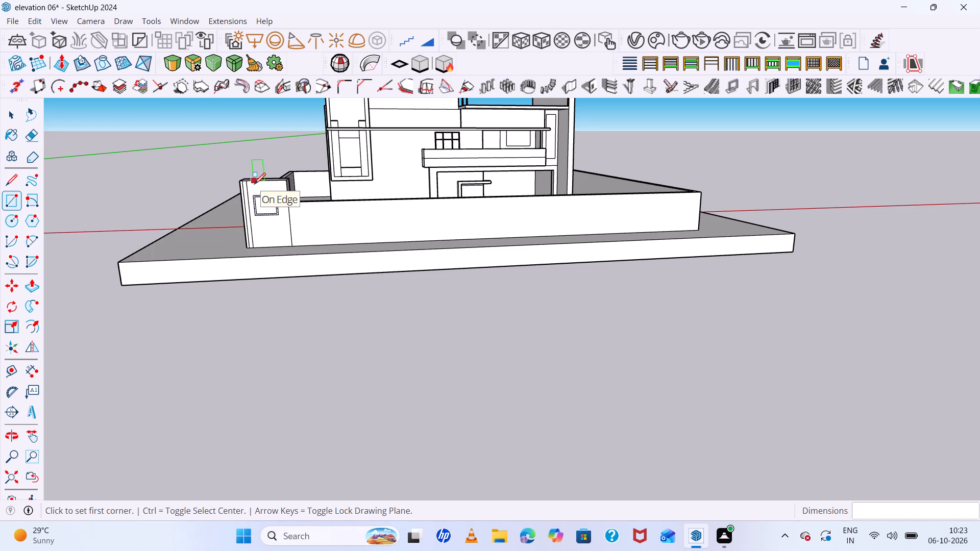
middle_click_drag(265, 156, 293, 230)
scroll(273, 252, "up", 7)
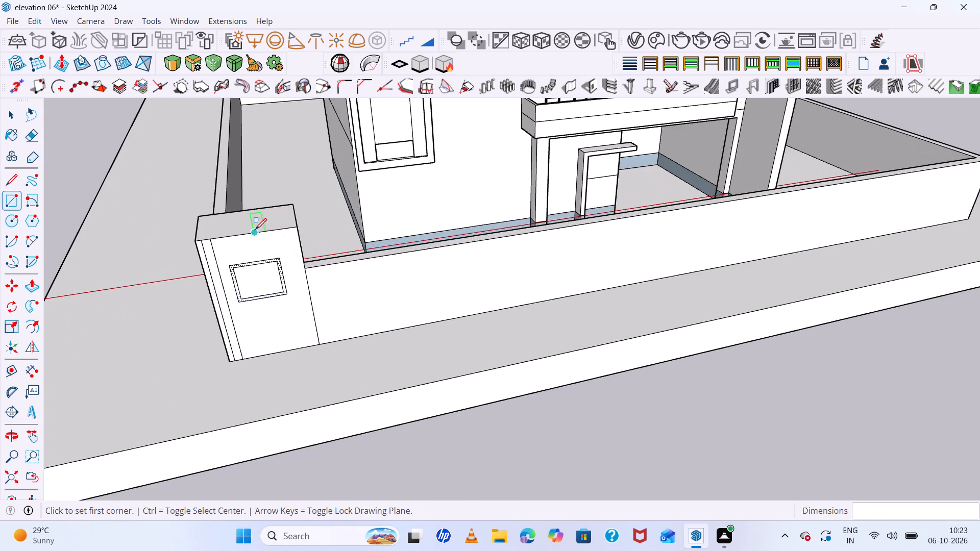
middle_click_drag(251, 224, 263, 263)
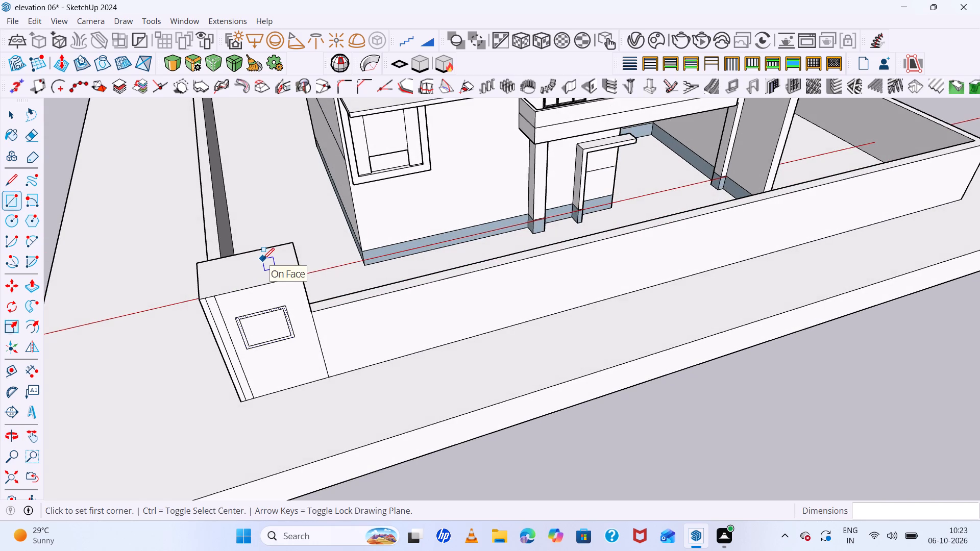
middle_click_drag(258, 242, 262, 289)
scroll(225, 322, "up", 6)
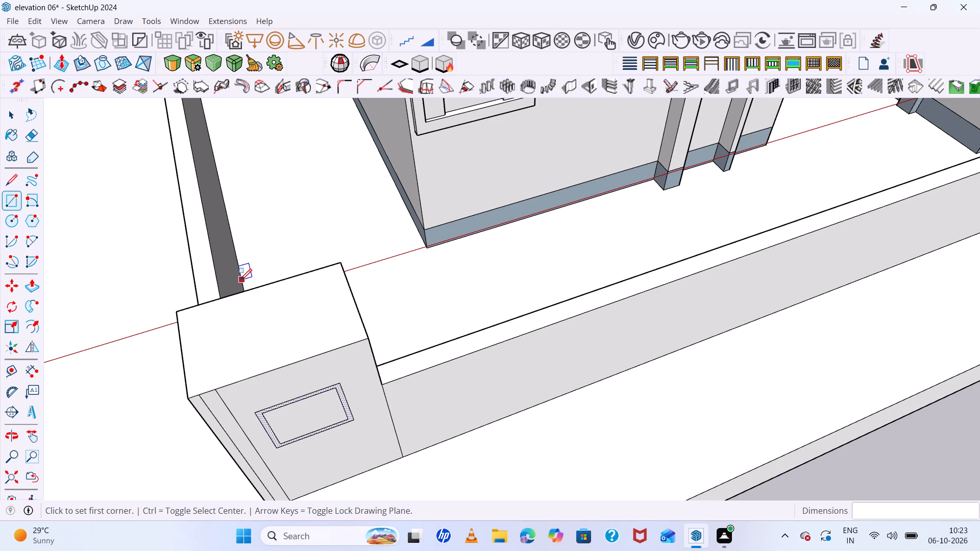
scroll(229, 330, "up", 3)
left_click(215, 347)
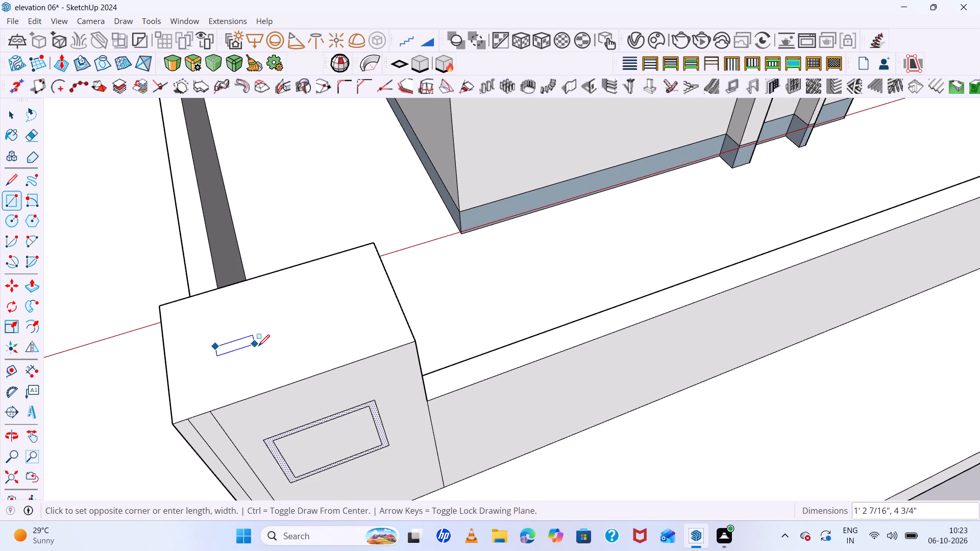
double_click(295, 341)
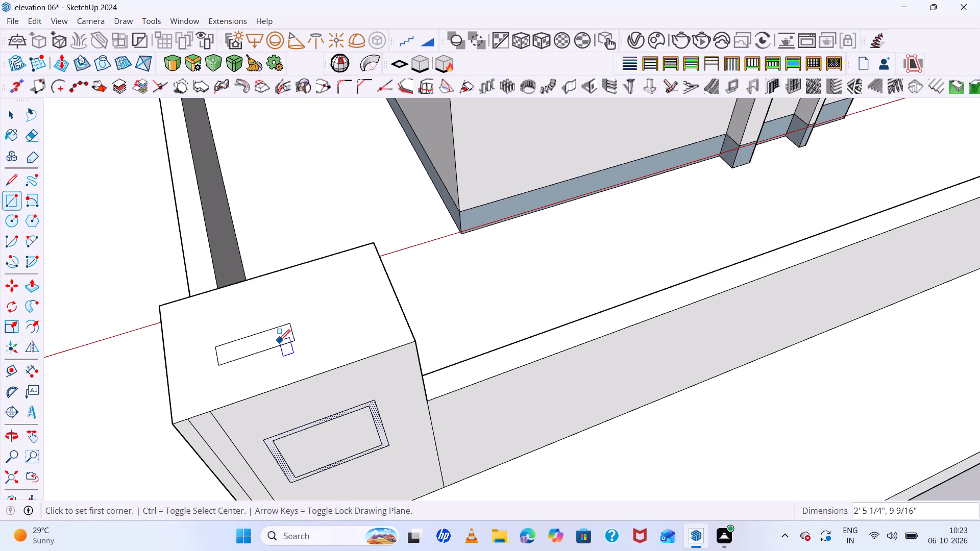
Push/Pull the rectangle on the pillar top up into a low block and extend its front side to the pillar's front edge.
key("space")
double_click(267, 339)
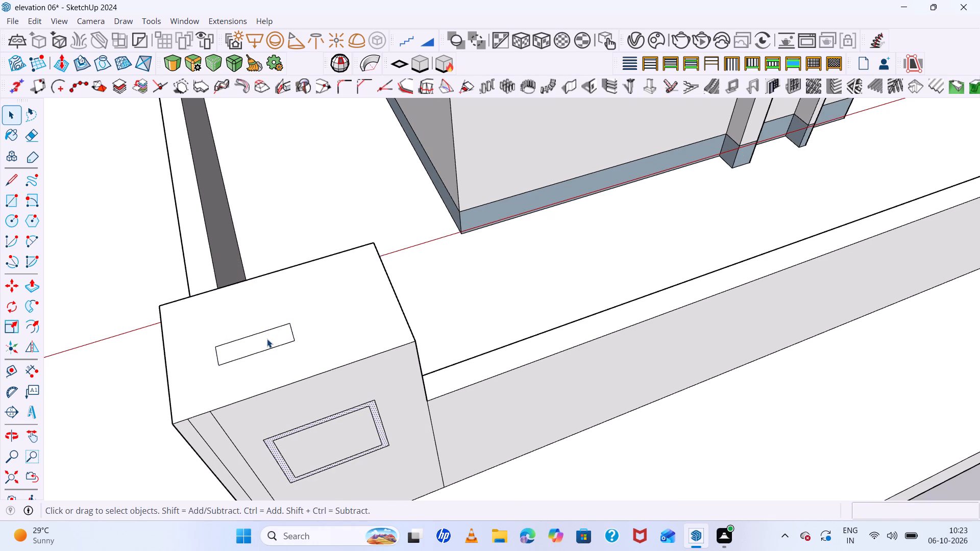
key("p")
left_click(268, 339)
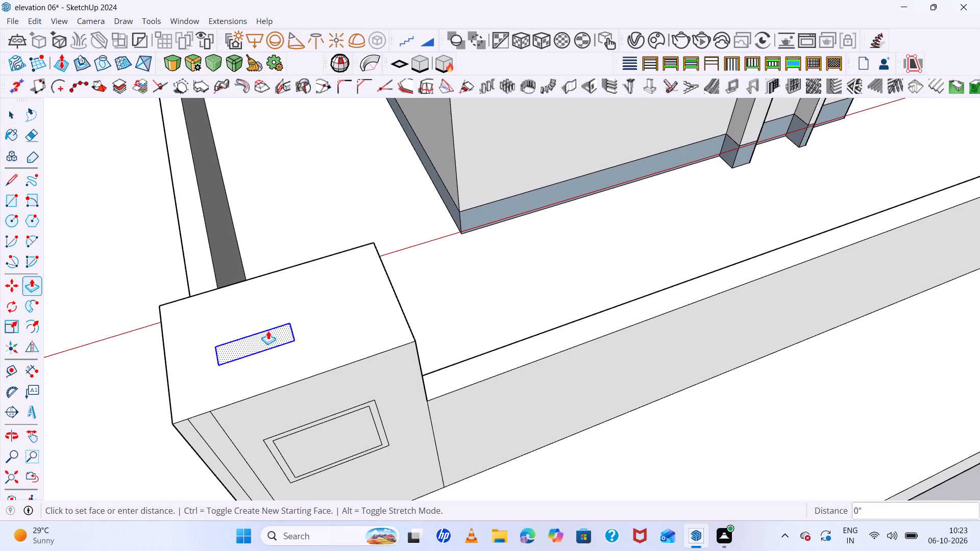
double_click(268, 321)
key("space")
double_click(268, 341)
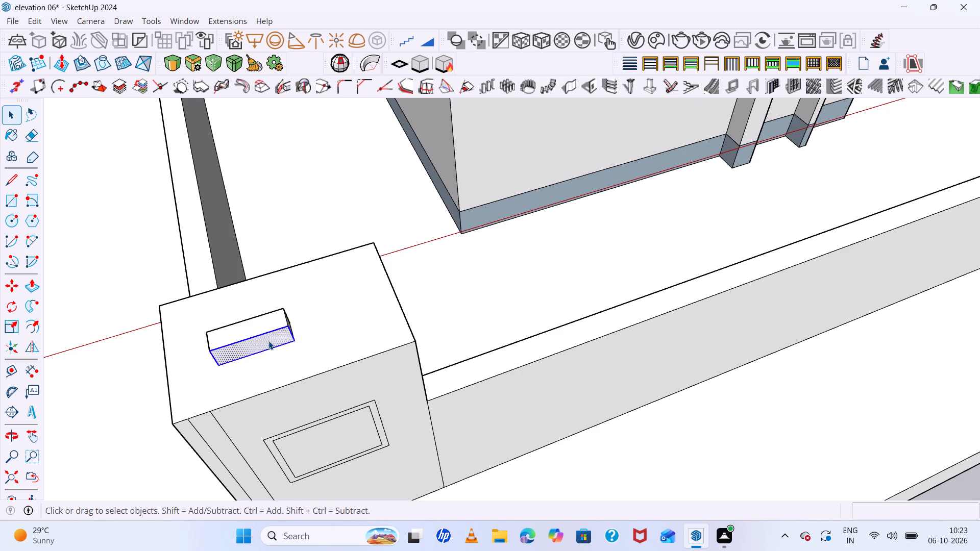
key("p")
double_click(268, 341)
double_click(267, 363)
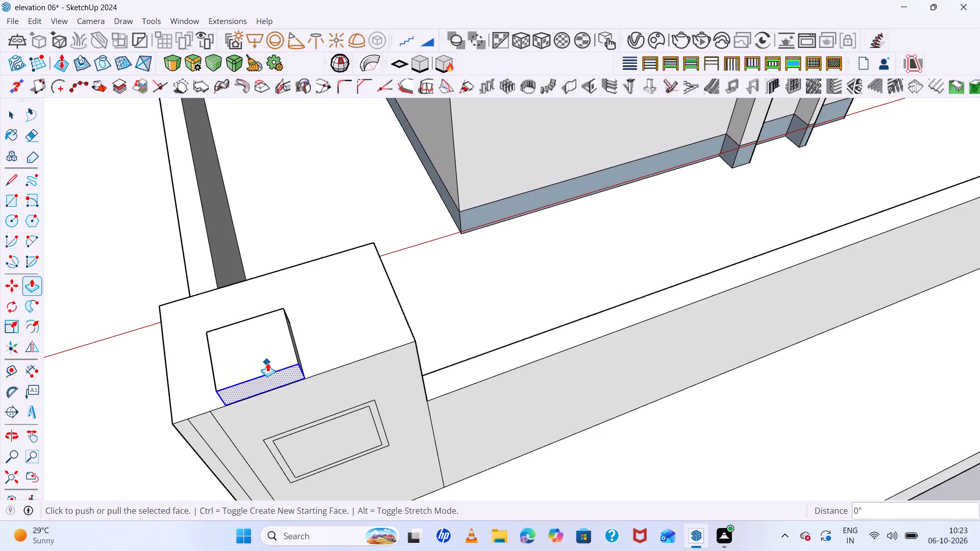
Extend the block's end facing along the front boundary wall until it is flush with that side of the pillar.
middle_click_drag(331, 336, 239, 324)
scroll(267, 306, "up", 4)
key("space")
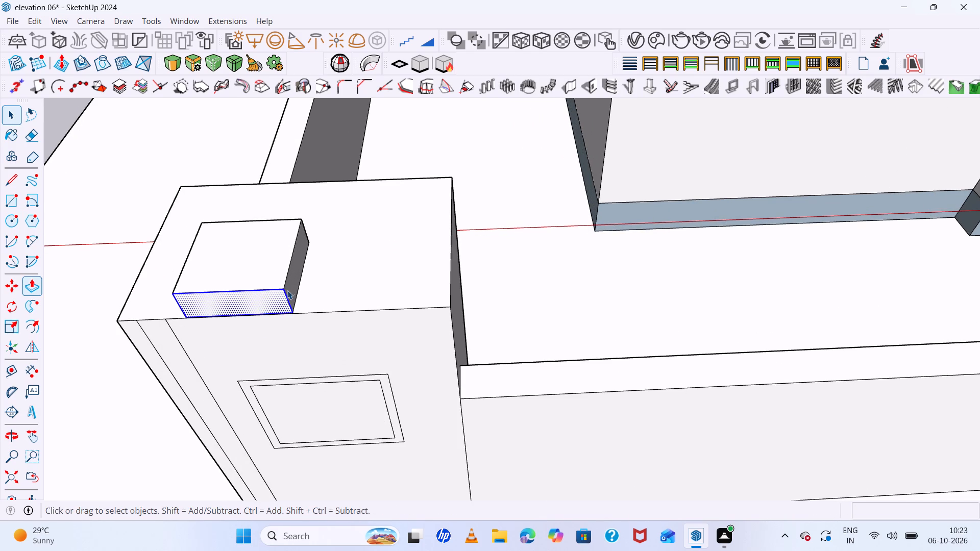
left_click(291, 286)
key("p")
double_click(291, 286)
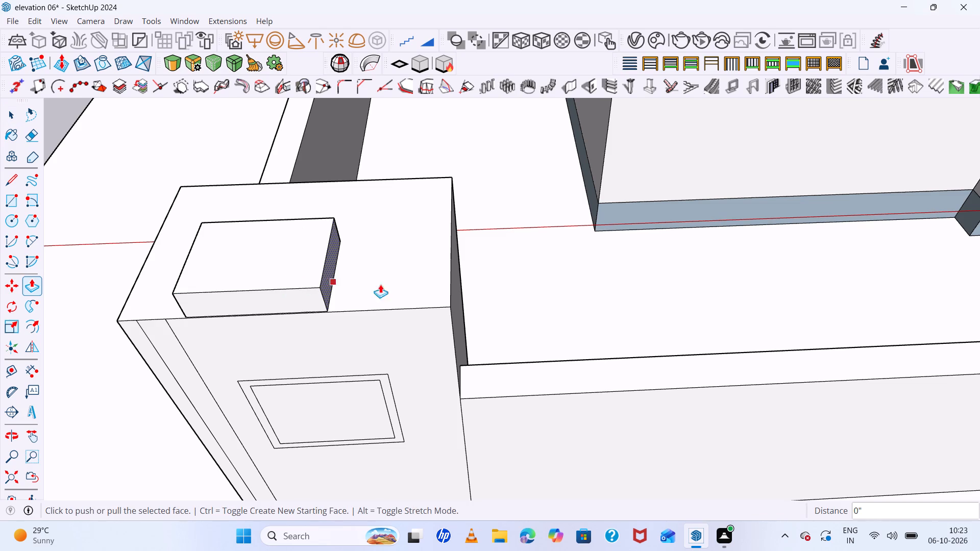
left_click(326, 276)
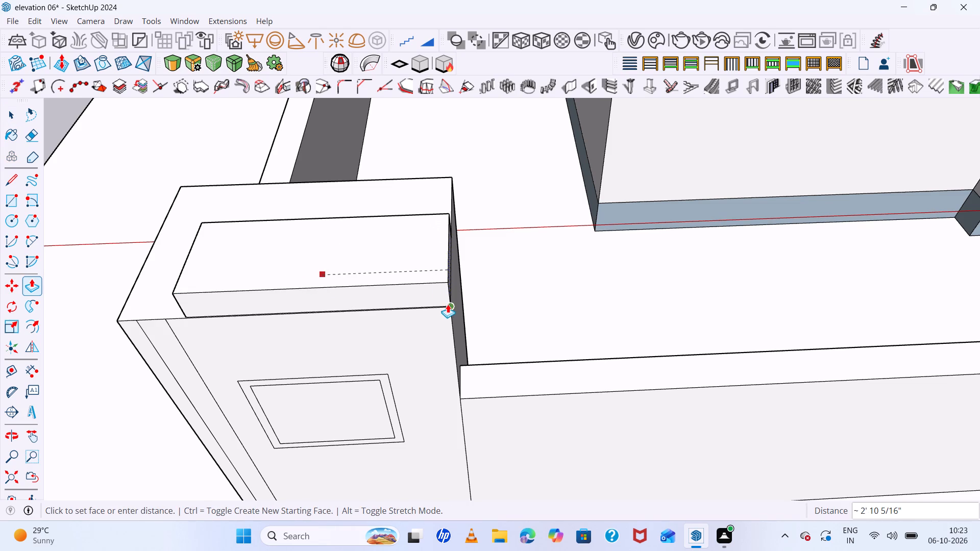
left_click(449, 304)
Extend the block's opposite end about 1' 6 5/8" to the pillar's outer side edge.
middle_click_drag(223, 270, 451, 240)
key("space")
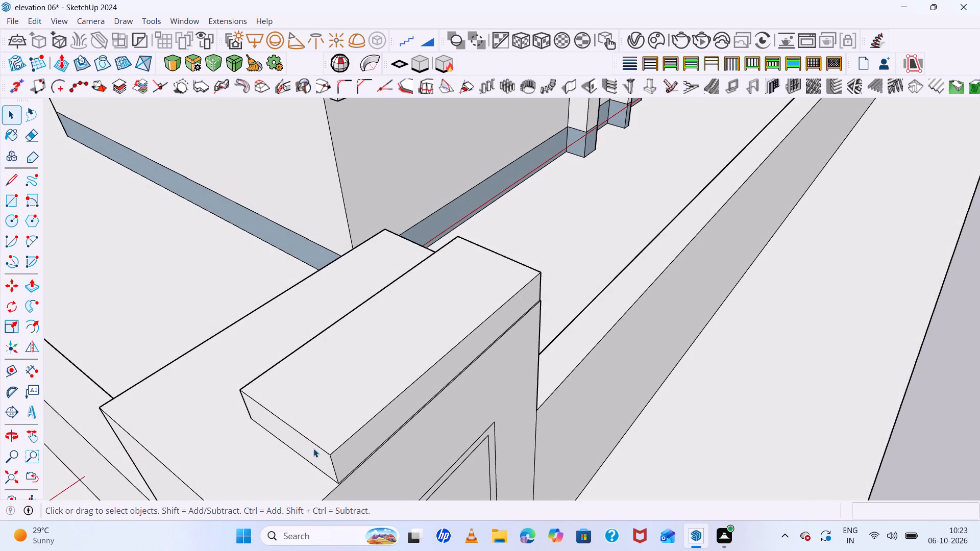
triple_click(313, 448)
scroll(292, 355, "down", 20)
scroll(292, 355, "down", 2)
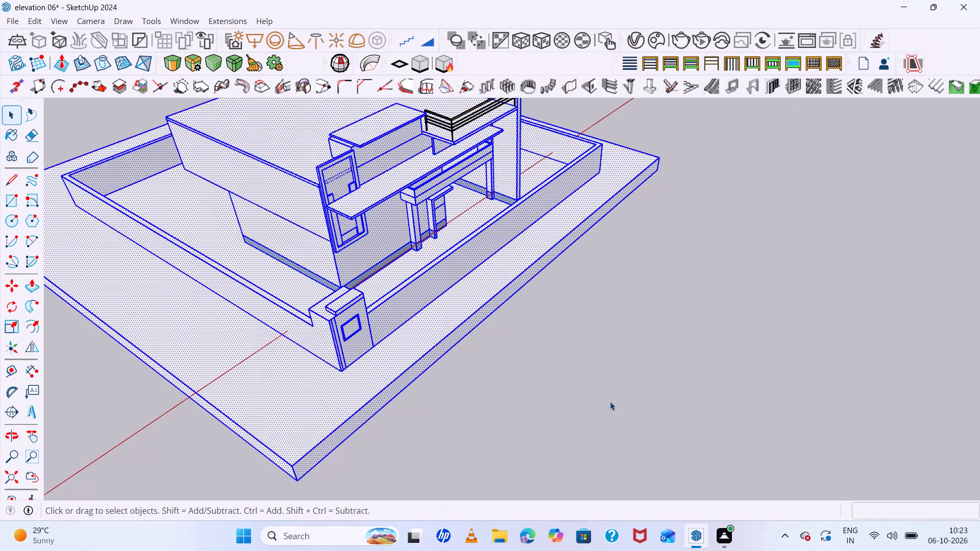
left_click(610, 402)
scroll(315, 321, "up", 12)
left_click(347, 318)
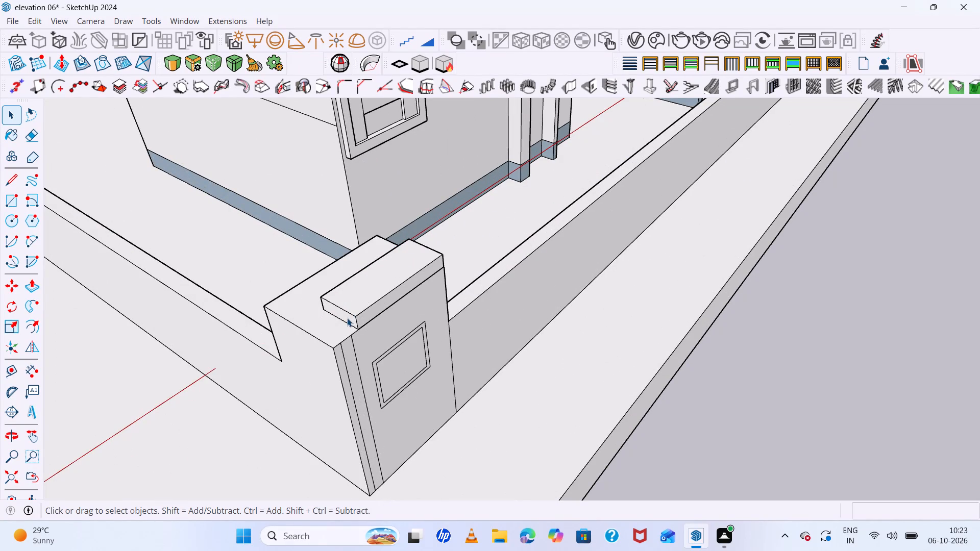
key("p")
double_click(347, 318)
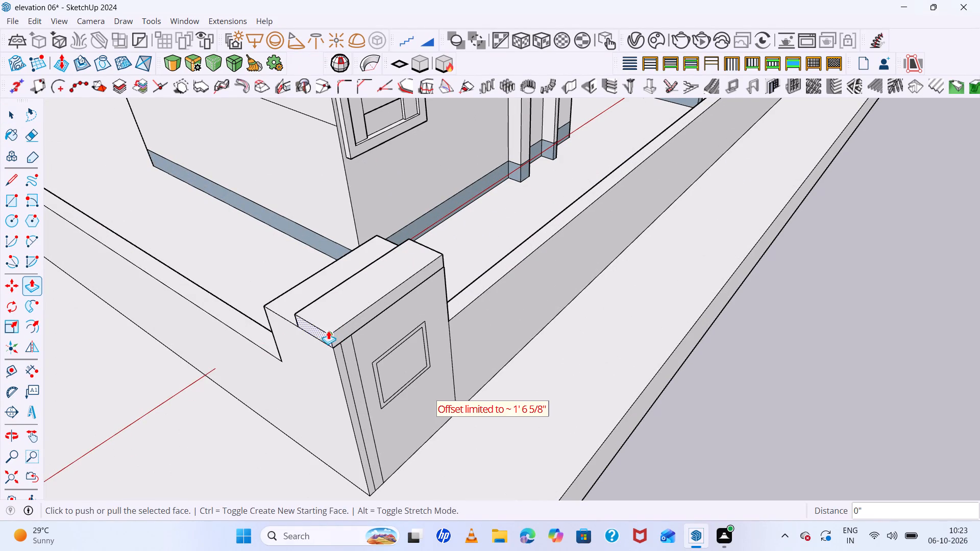
Extend the block's rear face about 2' 7" to the pillar's back edge so the cap covers the whole pillar top.
middle_click_drag(311, 315, 564, 263)
middle_click(564, 263)
key("space")
left_click(504, 319)
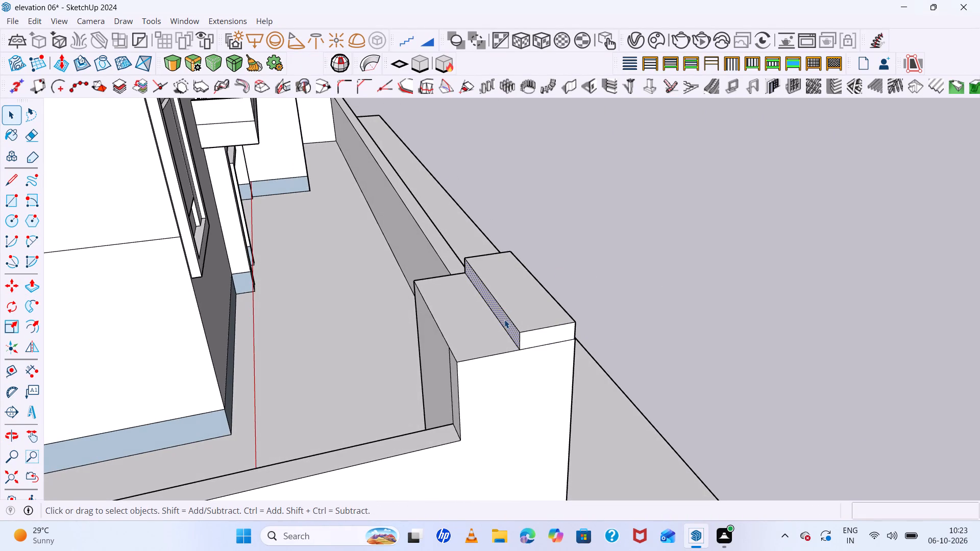
key("p")
left_click(504, 319)
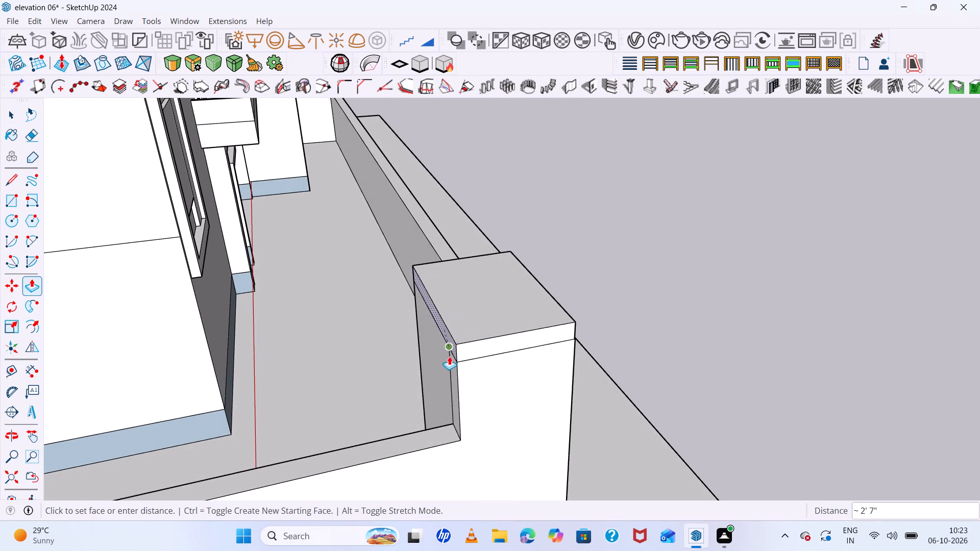
left_click(449, 356)
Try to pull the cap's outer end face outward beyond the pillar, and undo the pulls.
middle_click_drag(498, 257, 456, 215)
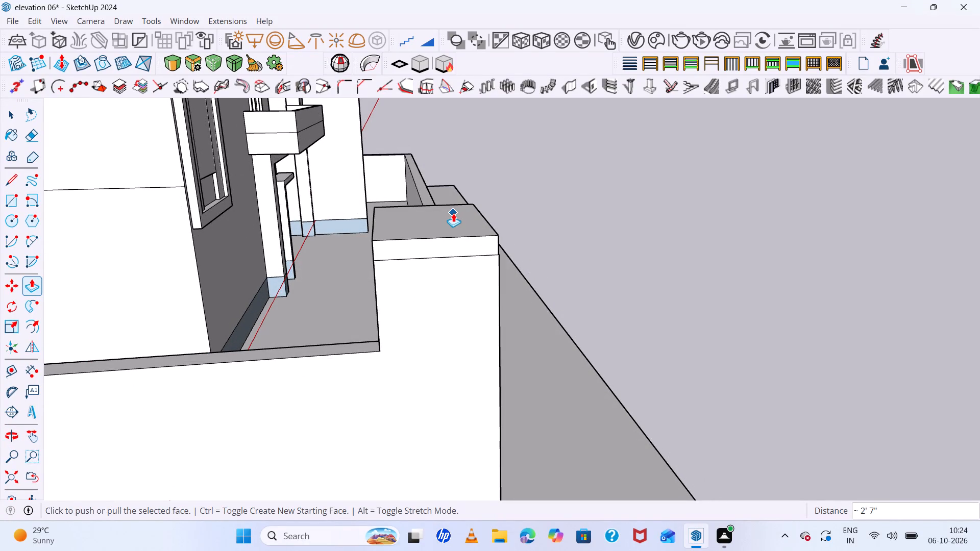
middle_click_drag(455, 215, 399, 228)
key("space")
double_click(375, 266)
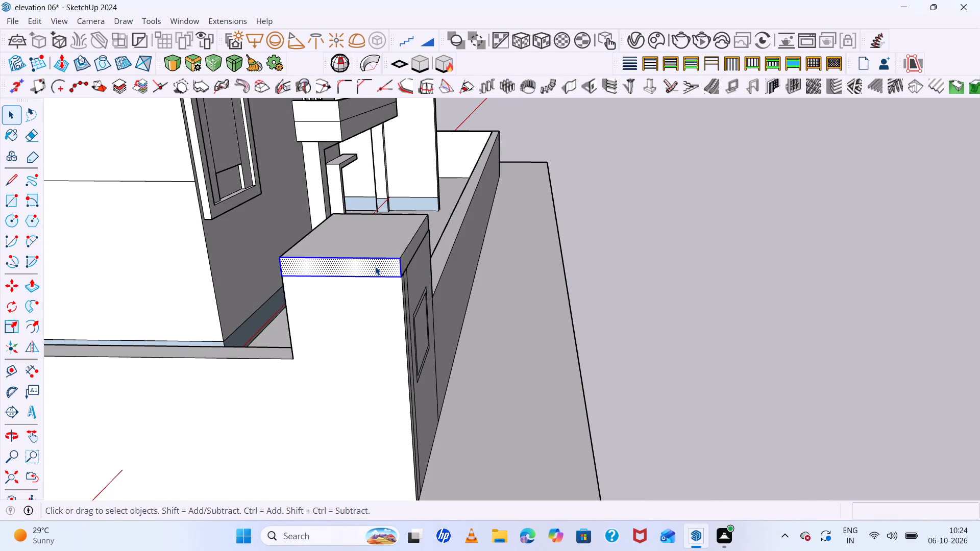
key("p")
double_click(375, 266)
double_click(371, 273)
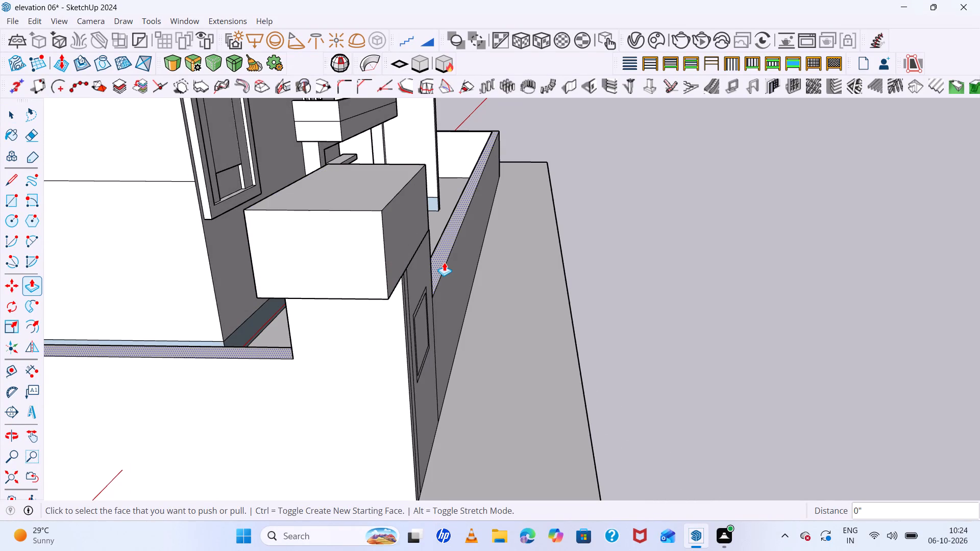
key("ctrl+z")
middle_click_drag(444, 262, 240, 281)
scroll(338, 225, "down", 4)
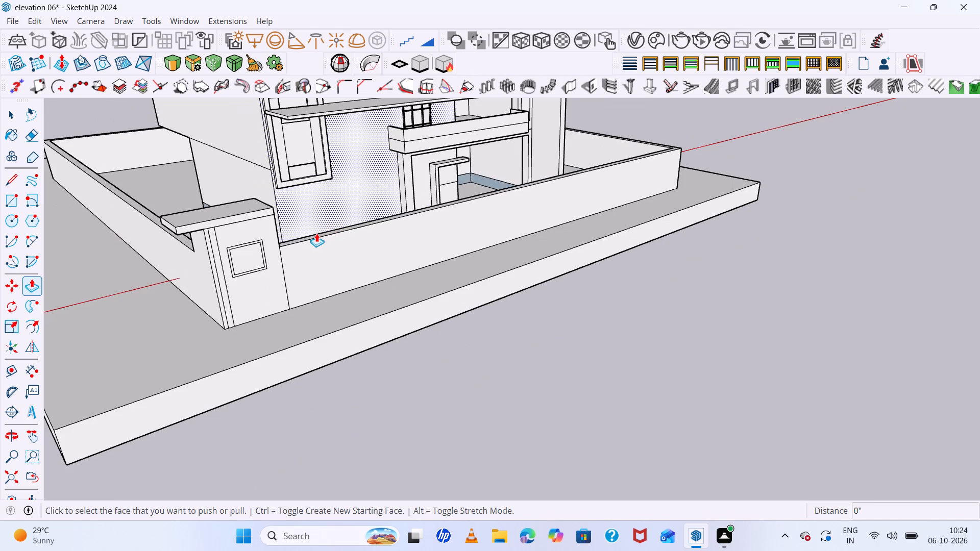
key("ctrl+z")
Pull both end faces of the cap outward to overhang the pillar's sides, about 8" at the front boundary wall end.
scroll(156, 237, "up", 6)
scroll(223, 217, "up", 5)
left_click(246, 209)
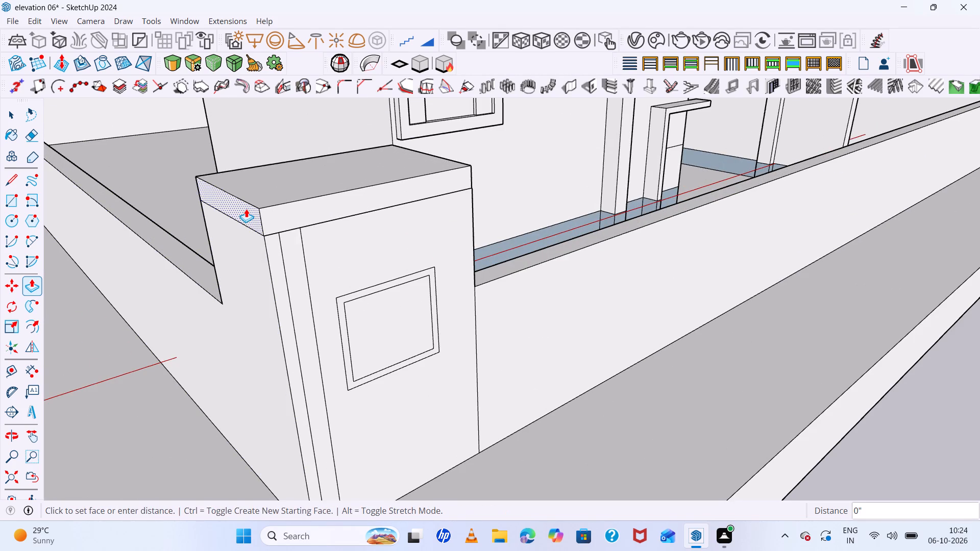
left_click(224, 222)
middle_click_drag(550, 233, 376, 261)
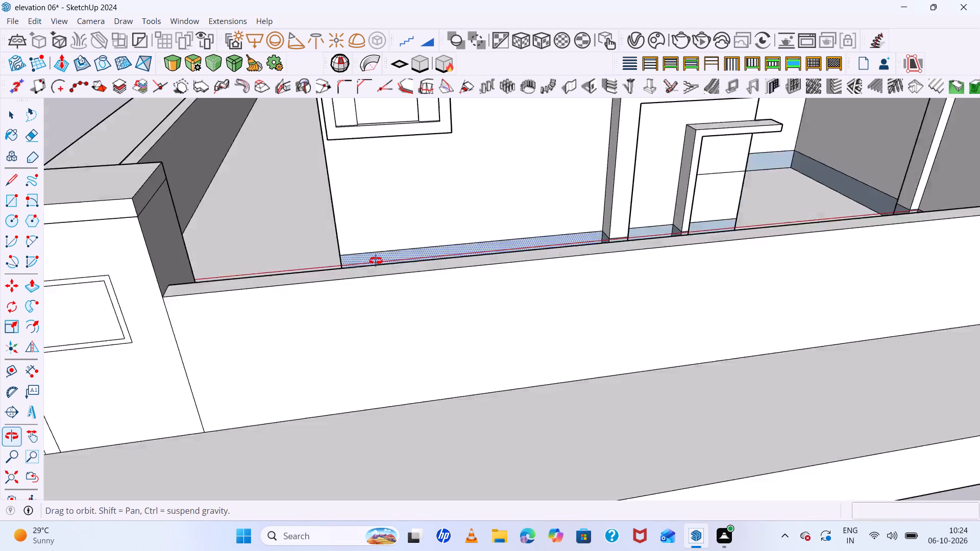
middle_click_drag(376, 261, 355, 264)
scroll(83, 188, "up", 4)
left_click(82, 185)
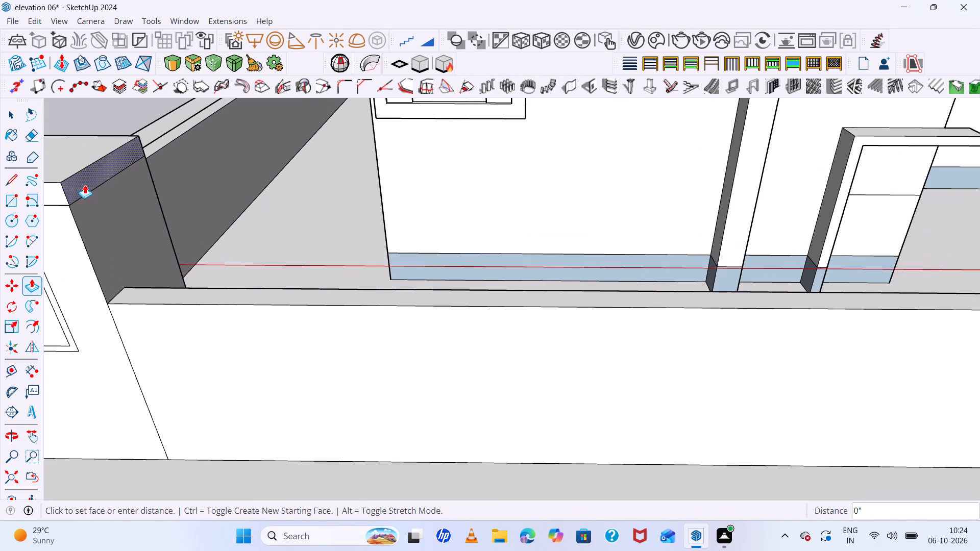
double_click(102, 185)
Pull the cap's rear face outward about 1' 3 5/8" to overhang the back of the pillar.
scroll(231, 183, "down", 6)
middle_click_drag(180, 181, 349, 188)
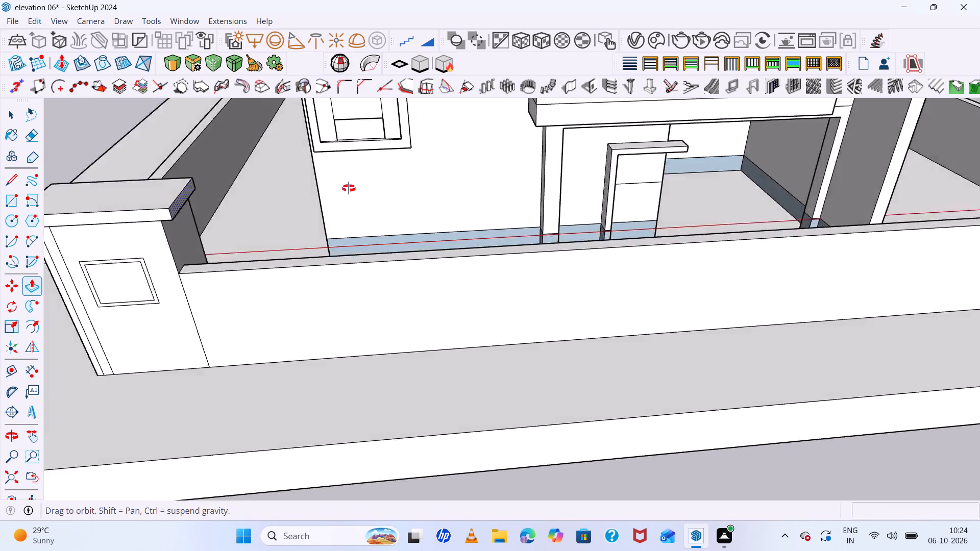
middle_click_drag(349, 188, 674, 168)
scroll(811, 279, "up", 3)
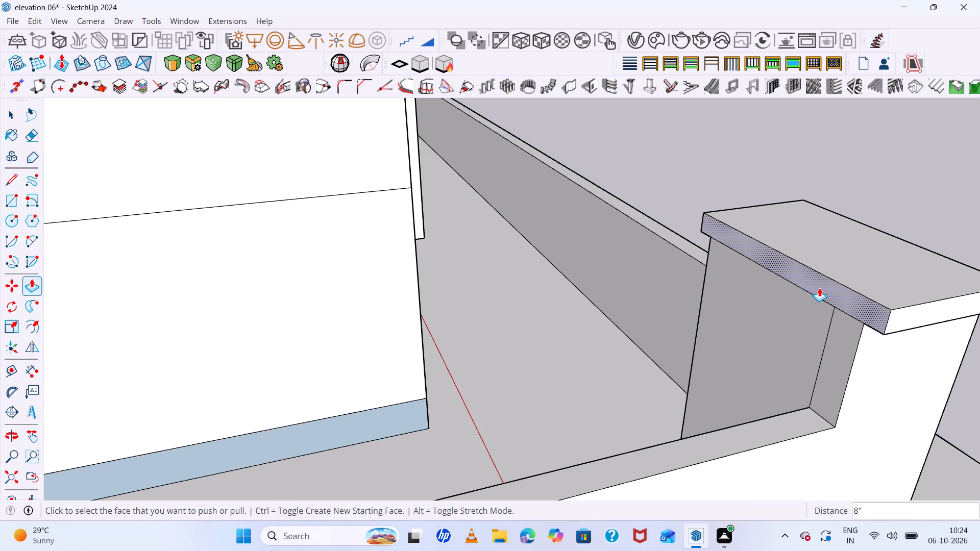
left_click(819, 288)
left_click(785, 290)
scroll(599, 230, "down", 2)
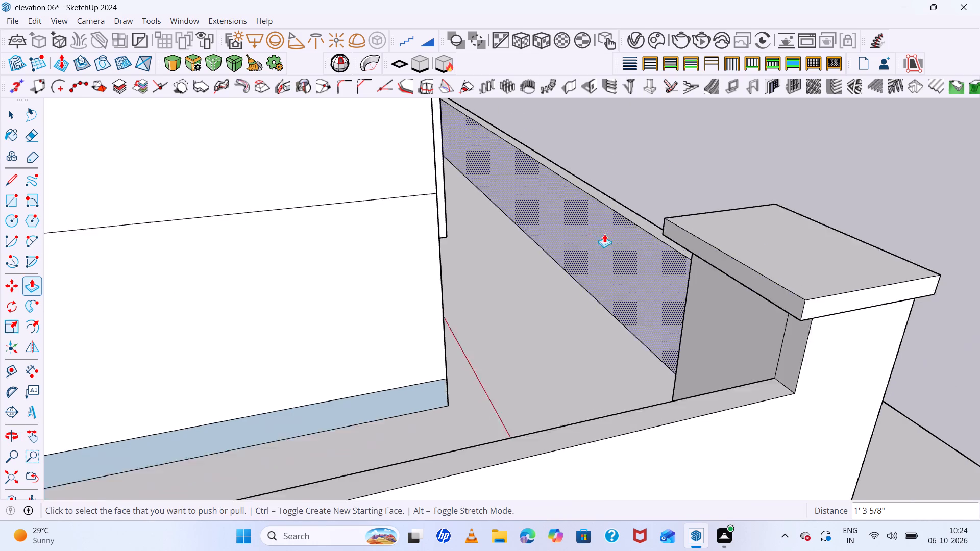
Pull the front face of the pillar cap outward about 3 13/16" to overhang the pillar's panelled front.
scroll(604, 234, "down", 2)
middle_click_drag(589, 227, 437, 208)
scroll(585, 232, "up", 1)
middle_click_drag(585, 232, 529, 232)
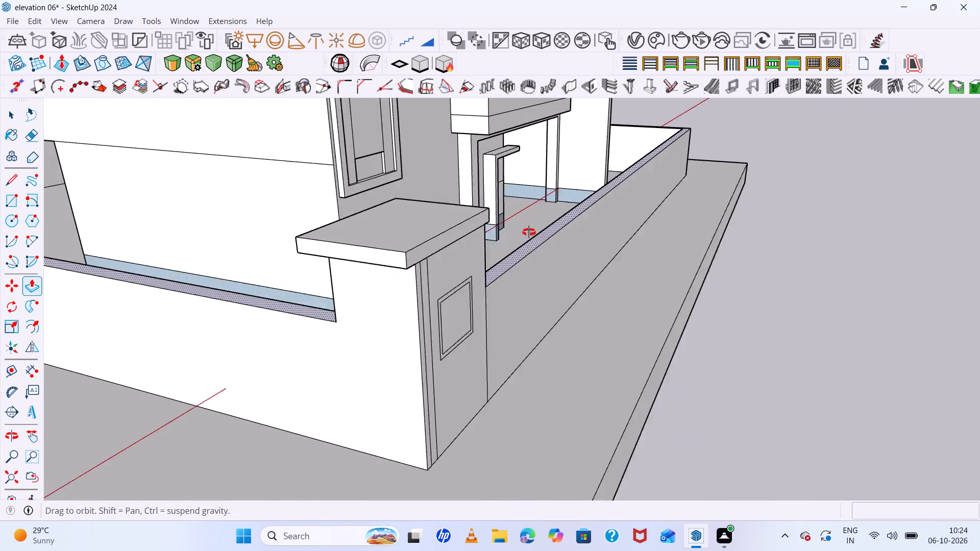
middle_click_drag(529, 232, 528, 232)
scroll(416, 252, "up", 5)
double_click(369, 234)
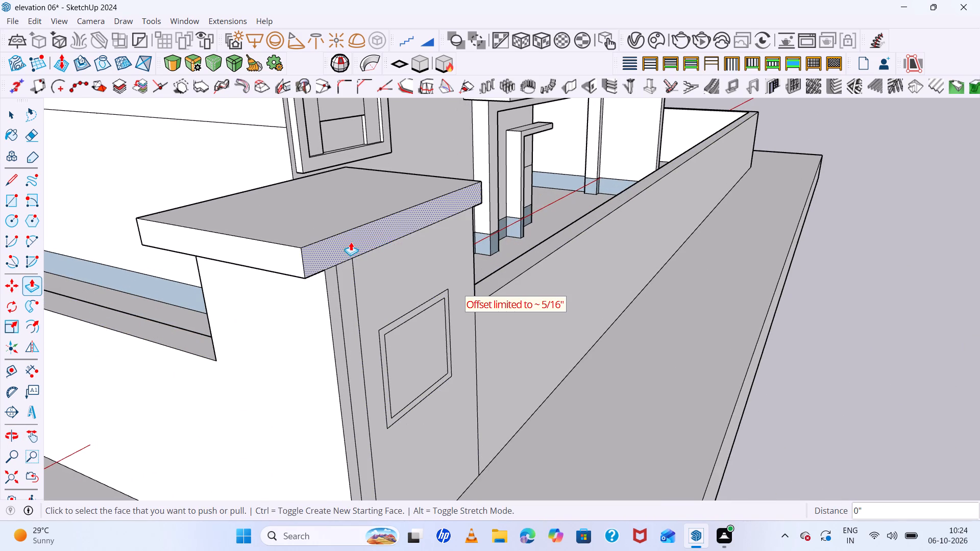
triple_click(350, 242)
double_click(374, 252)
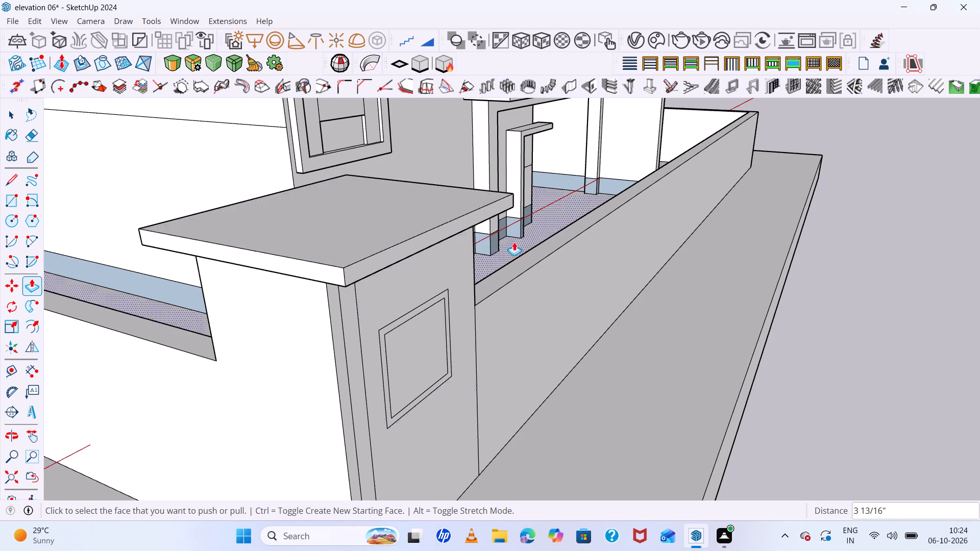
Inspect the capped corner pillar from the front, above and below, alongside the reference photo.
scroll(516, 241, "down", 5)
middle_click_drag(666, 241, 415, 254)
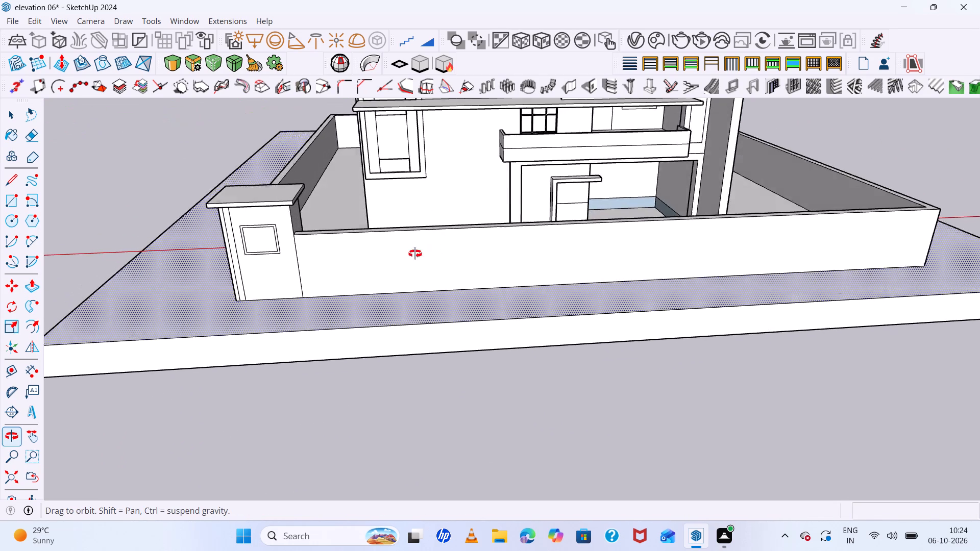
middle_click_drag(415, 254, 400, 163)
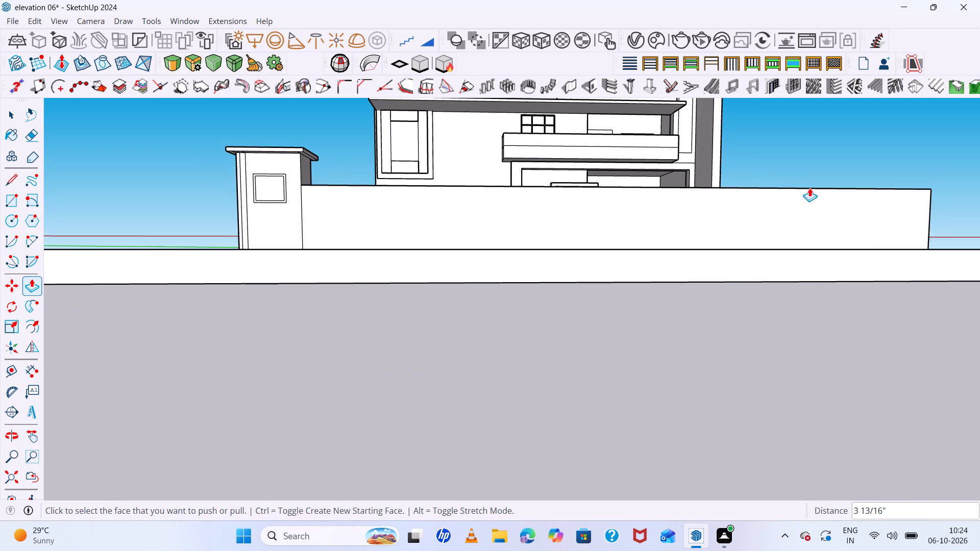
scroll(811, 176, "down", 5)
scroll(773, 159, "down", 5)
middle_click_drag(796, 193, 709, 191)
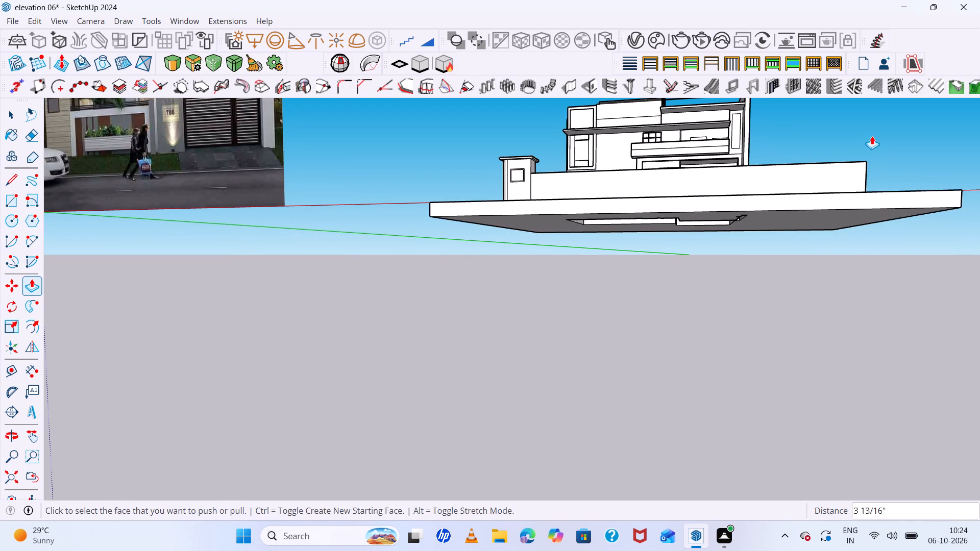
key("space")
left_click(873, 134)
scroll(565, 216, "down", 5)
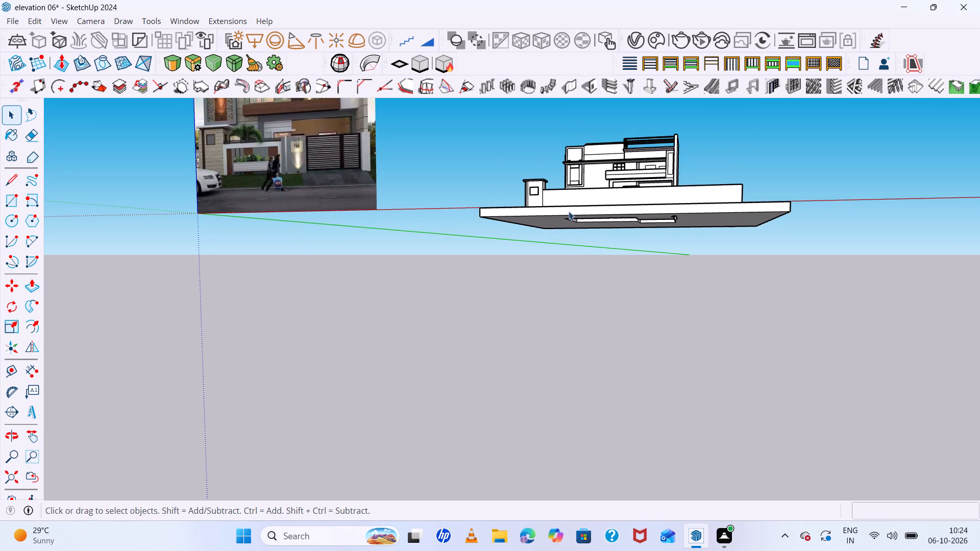
scroll(569, 211, "down", 4)
middle_click_drag(578, 201, 581, 231)
scroll(558, 191, "up", 14)
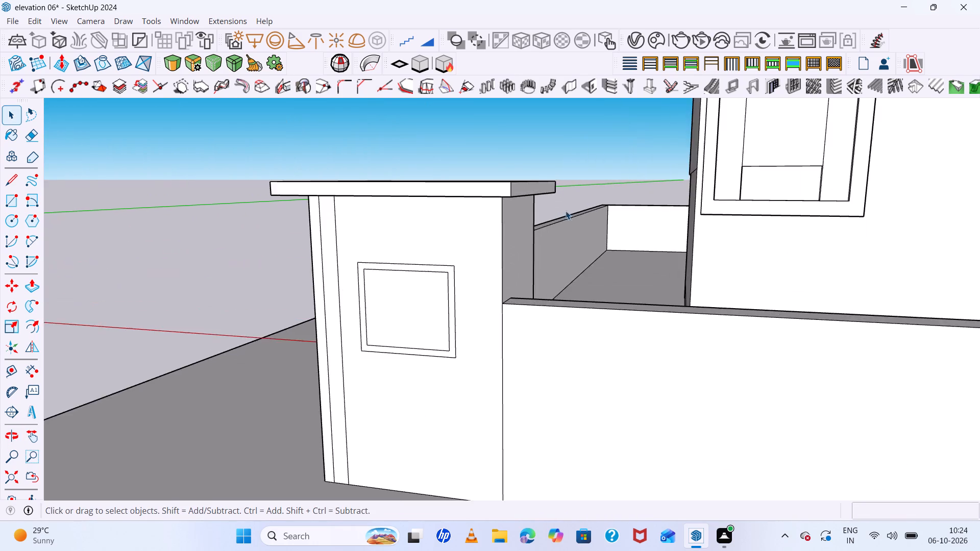
scroll(566, 211, "up", 4)
middle_click_drag(569, 232, 606, 225)
scroll(540, 209, "down", 3)
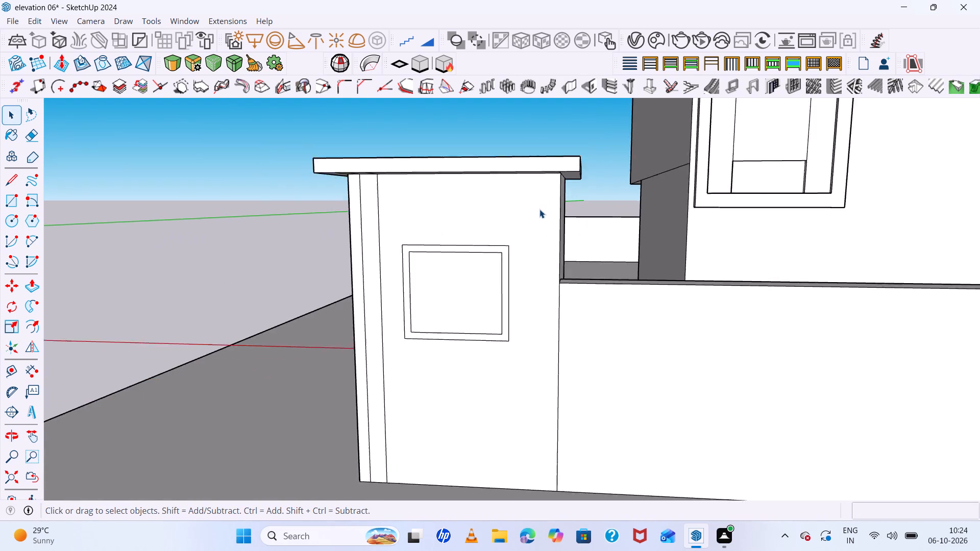
scroll(540, 209, "down", 11)
middle_click_drag(582, 208, 643, 254)
scroll(556, 191, "up", 7)
scroll(562, 197, "down", 2)
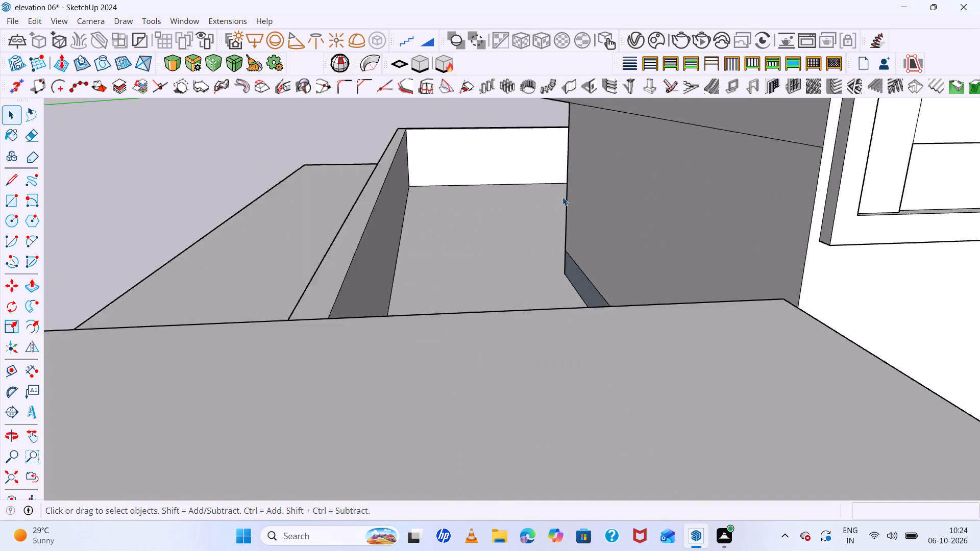
scroll(562, 197, "down", 9)
middle_click_drag(596, 198, 493, 212)
scroll(519, 212, "up", 12)
middle_click_drag(577, 226, 578, 223)
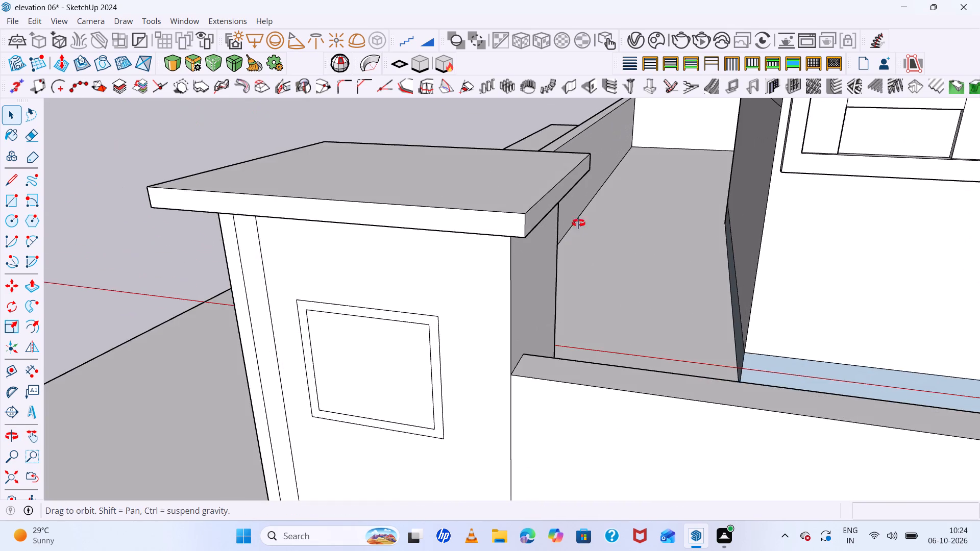
middle_click_drag(578, 223, 592, 166)
scroll(592, 166, "down", 3)
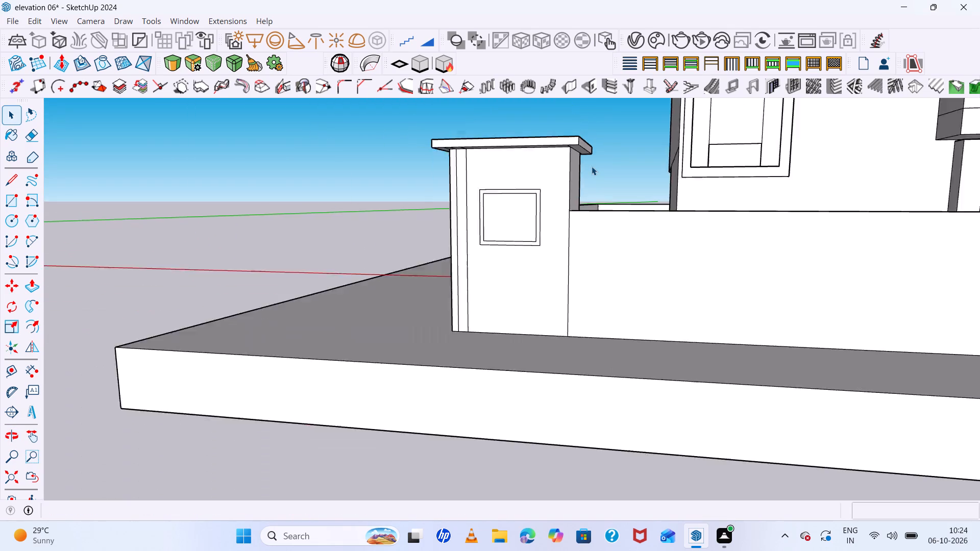
scroll(592, 166, "down", 3)
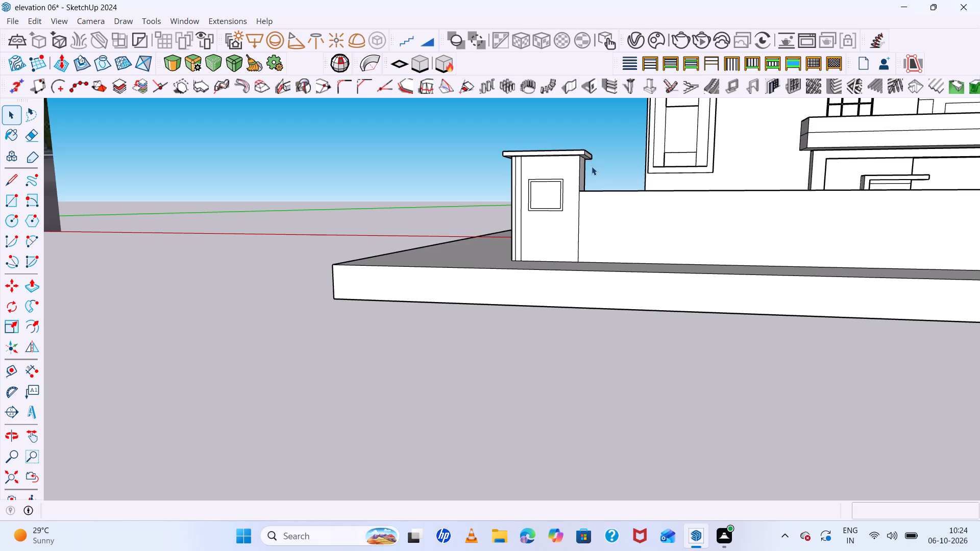
scroll(592, 167, "down", 4)
scroll(527, 178, "down", 5)
middle_click_drag(623, 199, 711, 208)
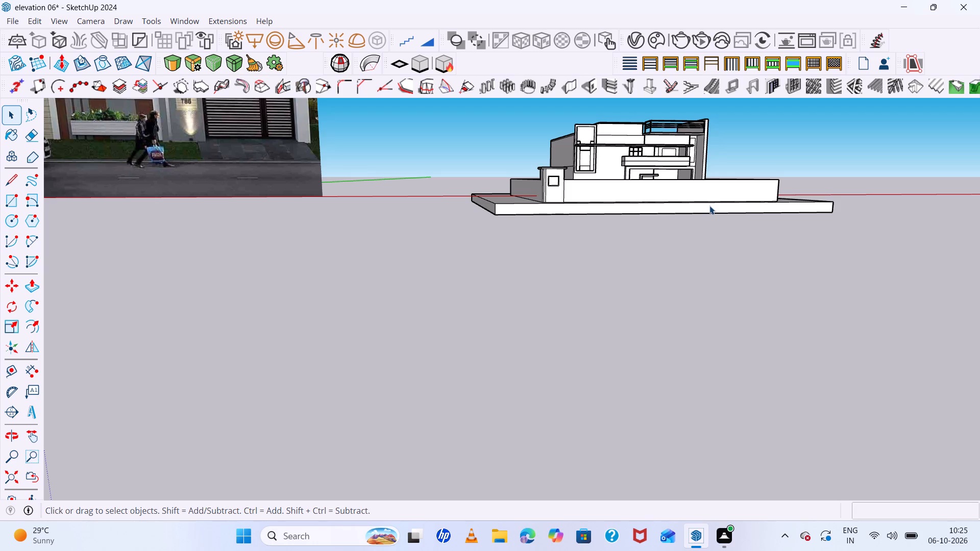
Examine the front boundary wall beside the pillar along its length and from above and below.
scroll(662, 197, "up", 1)
scroll(619, 189, "down", 3)
scroll(629, 187, "up", 6)
middle_click_drag(692, 218, 628, 226)
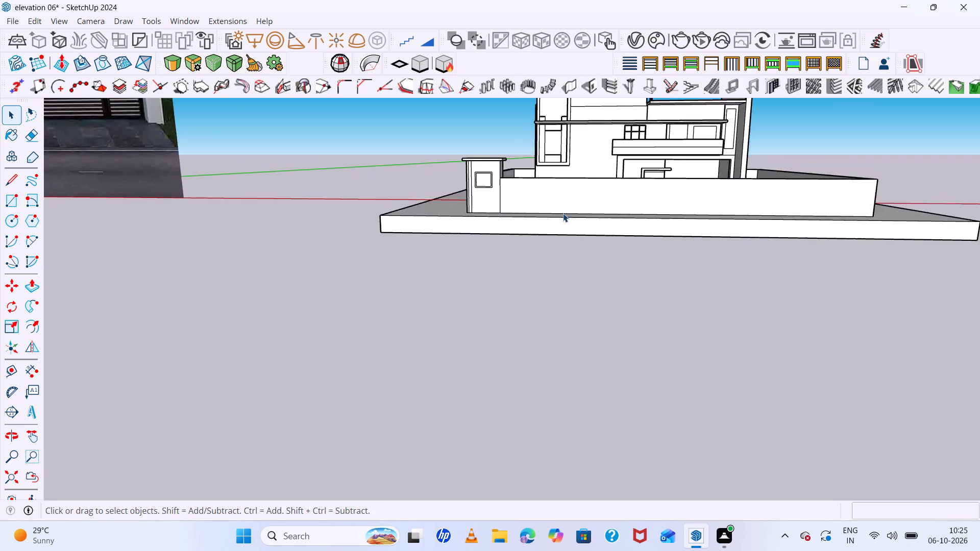
scroll(559, 213, "up", 7)
scroll(500, 206, "down", 7)
scroll(838, 152, "down", 3)
scroll(852, 154, "up", 5)
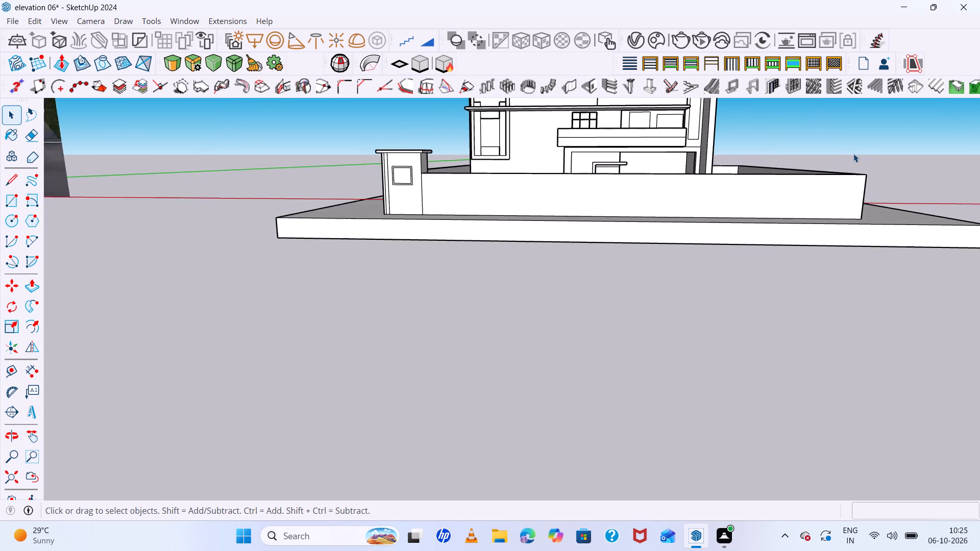
middle_click_drag(855, 201, 848, 166)
scroll(435, 209, "up", 6)
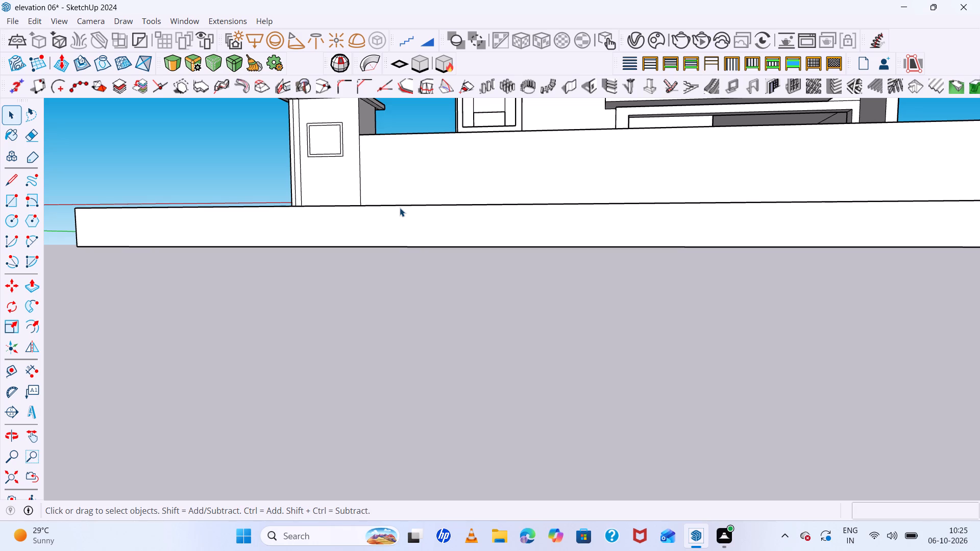
scroll(403, 207, "down", 6)
middle_click_drag(451, 188, 500, 244)
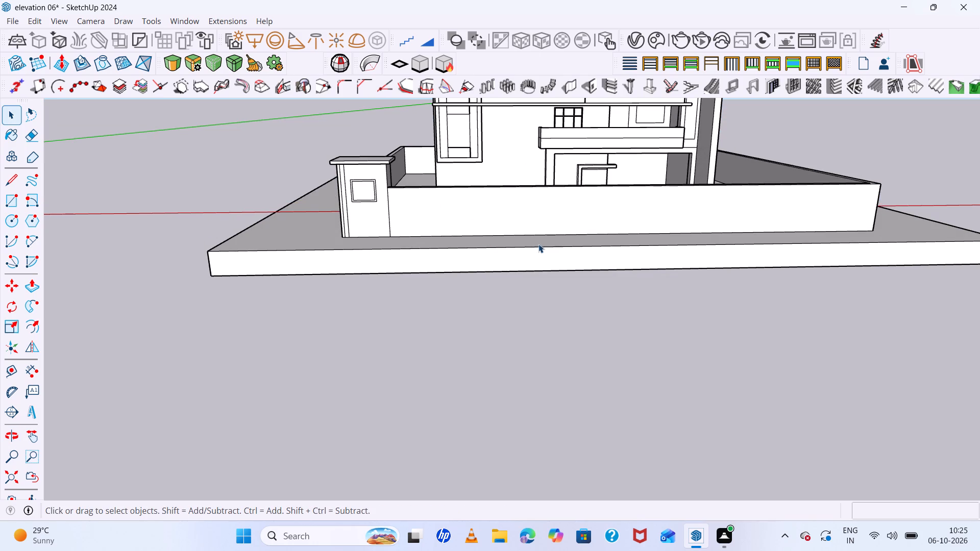
scroll(528, 249, "up", 6)
scroll(753, 252, "down", 6)
middle_click_drag(768, 242, 760, 200)
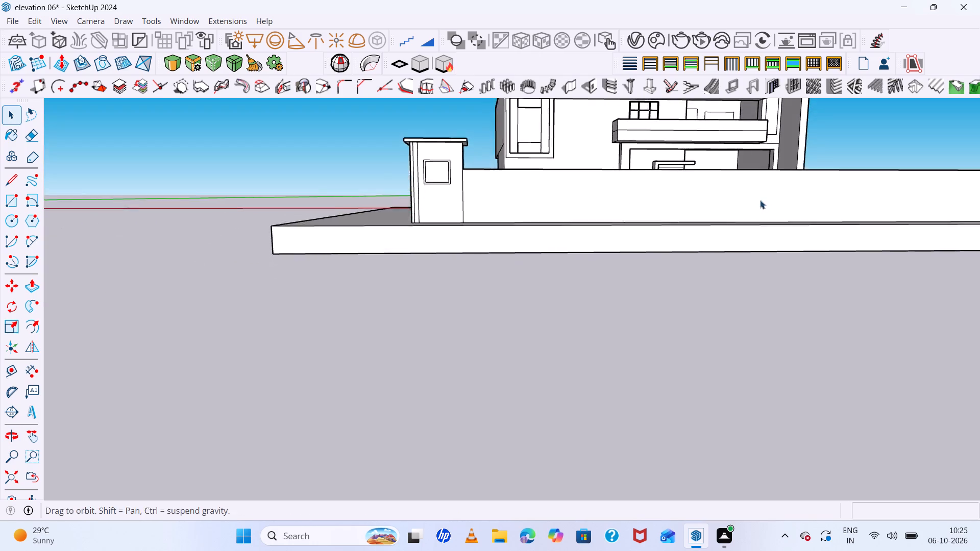
middle_click_drag(760, 200, 763, 203)
Draw a full-height rectangle about 1' 3 1/4" by 7' 10 5/8" on the front boundary wall's outer face, just beside the pillar.
scroll(512, 181, "up", 7)
middle_click_drag(521, 198, 430, 218)
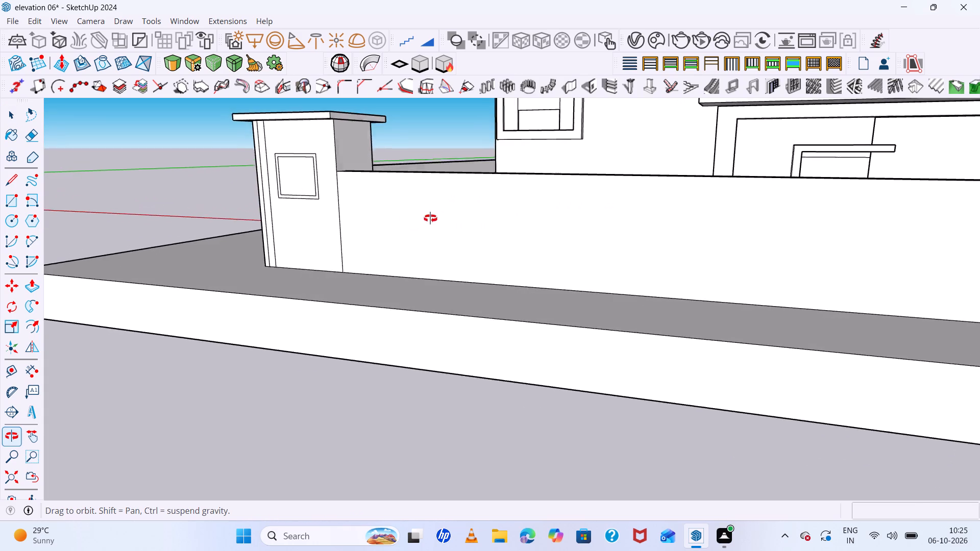
middle_click_drag(430, 218, 442, 217)
scroll(478, 210, "up", 1)
scroll(459, 194, "down", 5)
middle_click_drag(471, 244, 505, 218)
scroll(460, 229, "up", 5)
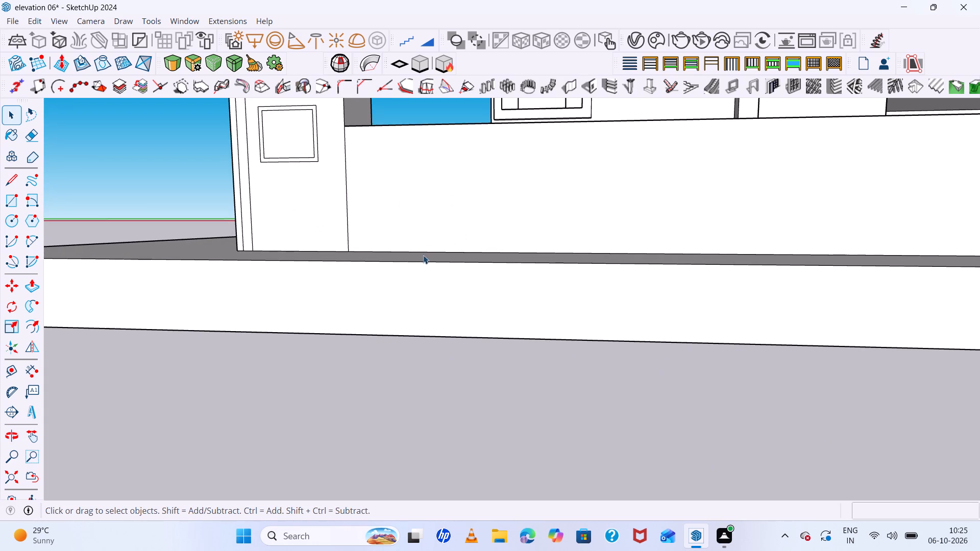
key("r")
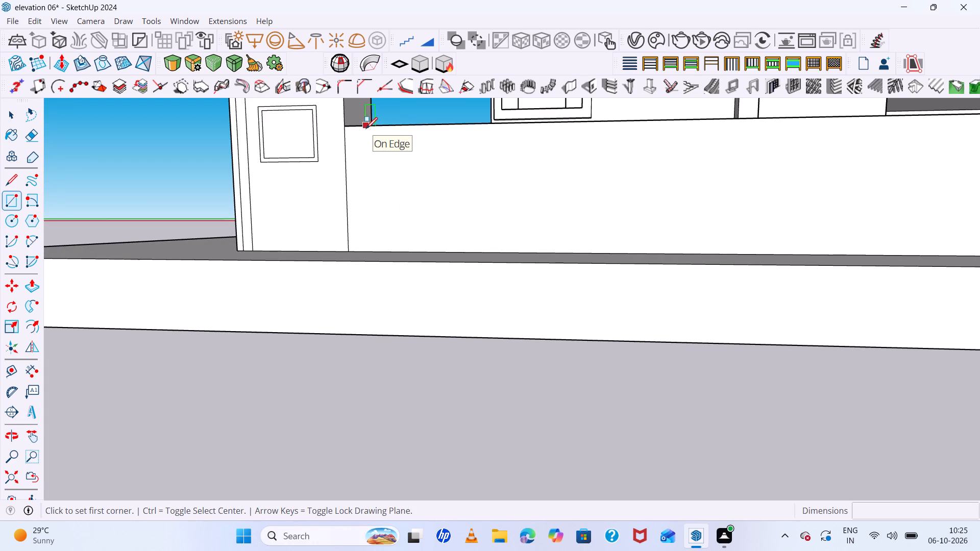
left_click(366, 129)
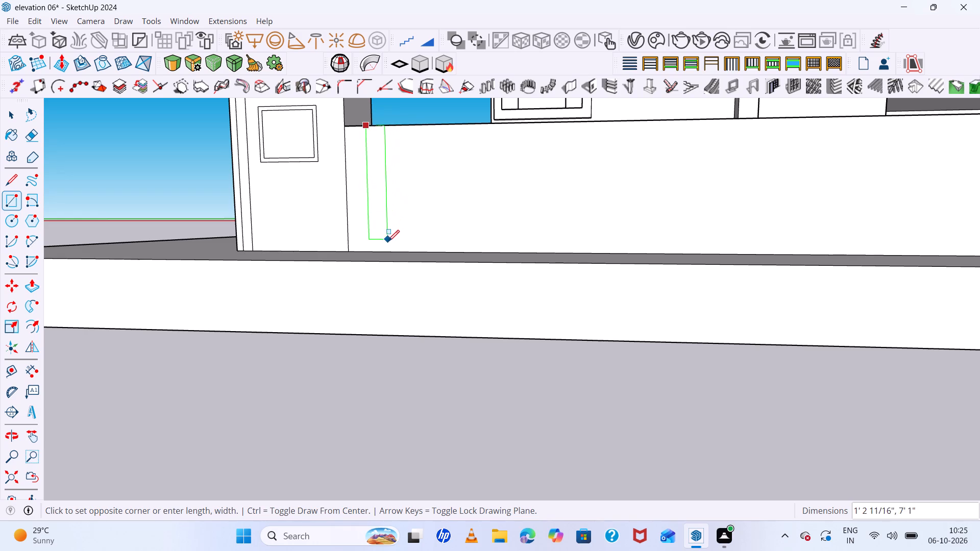
left_click(388, 253)
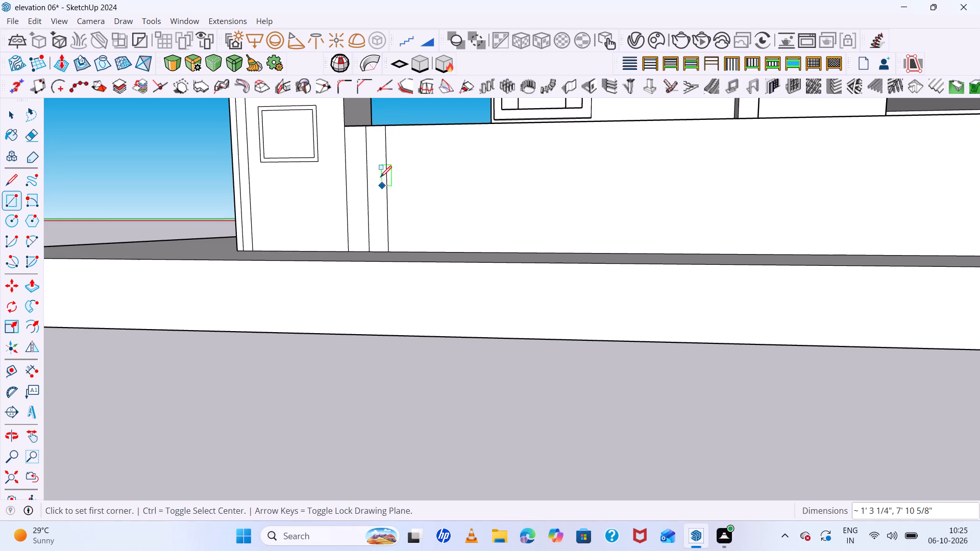
Push/Pull the new rectangular strip slightly outward from the wall's front face to form a thin upright.
key("space")
left_click(378, 171)
key("p")
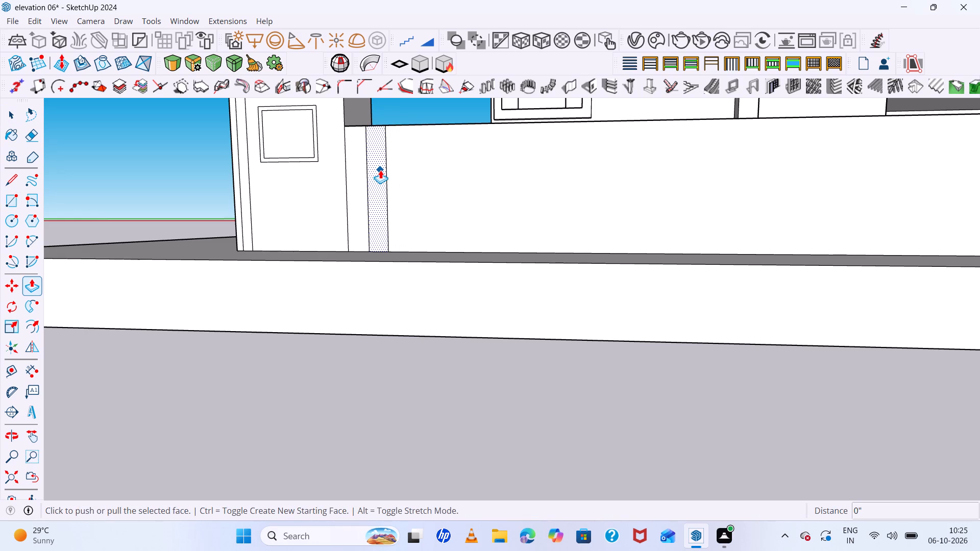
left_click(380, 170)
left_click(376, 177)
Draw a line about 1' 3 1/4" long across the upright's back edge to separate its top from the wall top.
middle_click_drag(389, 170, 380, 198)
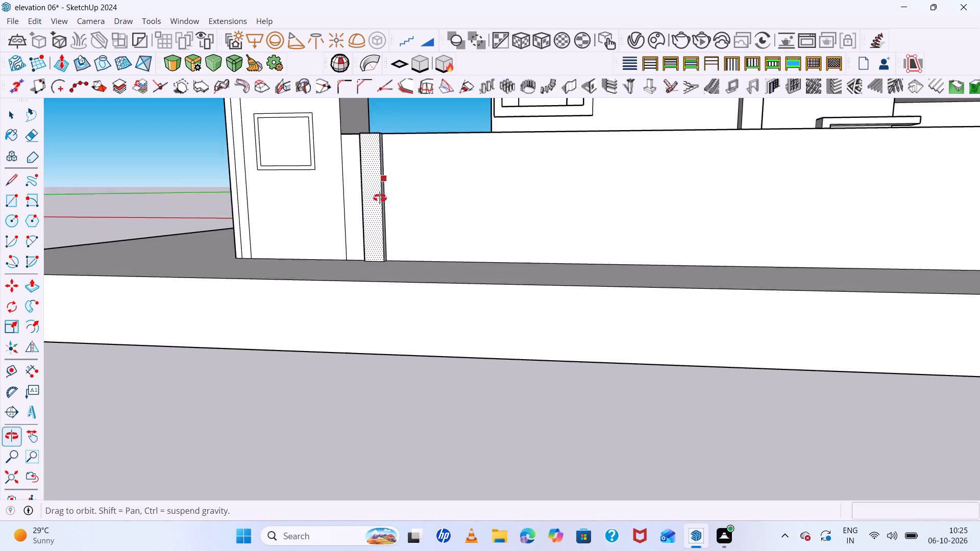
middle_click_drag(380, 198, 375, 217)
scroll(375, 153, "up", 6)
middle_click_drag(385, 176, 387, 209)
scroll(330, 185, "up", 5)
key("space")
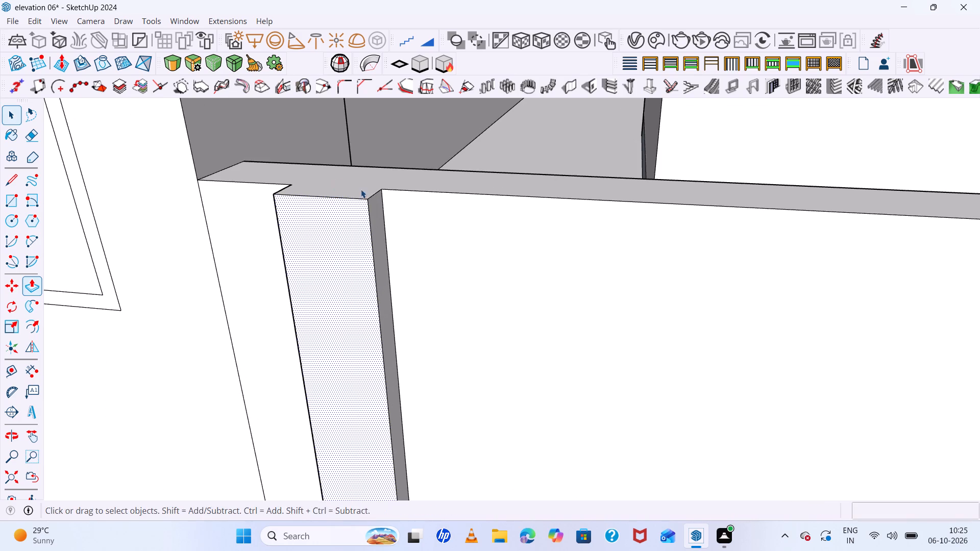
middle_click_drag(371, 195, 385, 214)
scroll(359, 198, "up", 4)
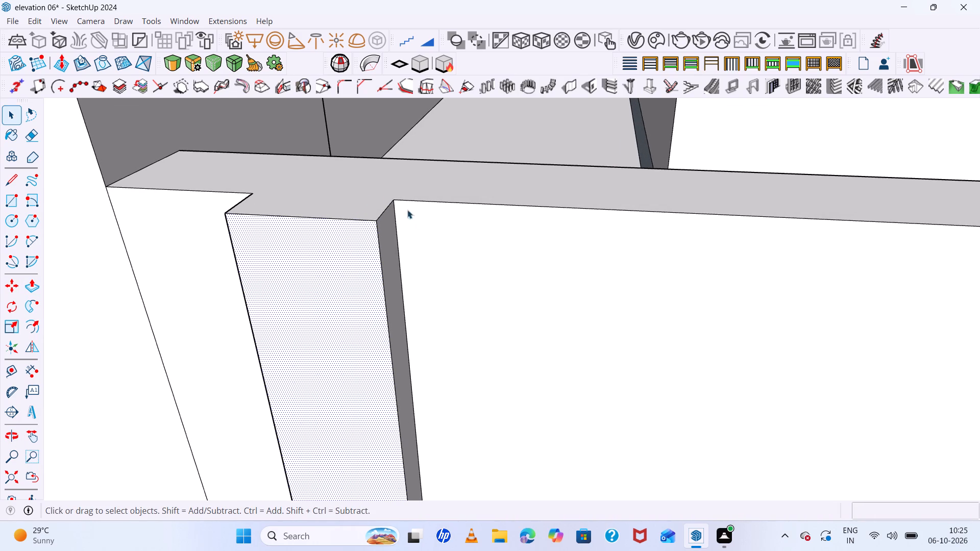
middle_click_drag(354, 188, 451, 260)
key("l")
scroll(383, 238, "up", 3)
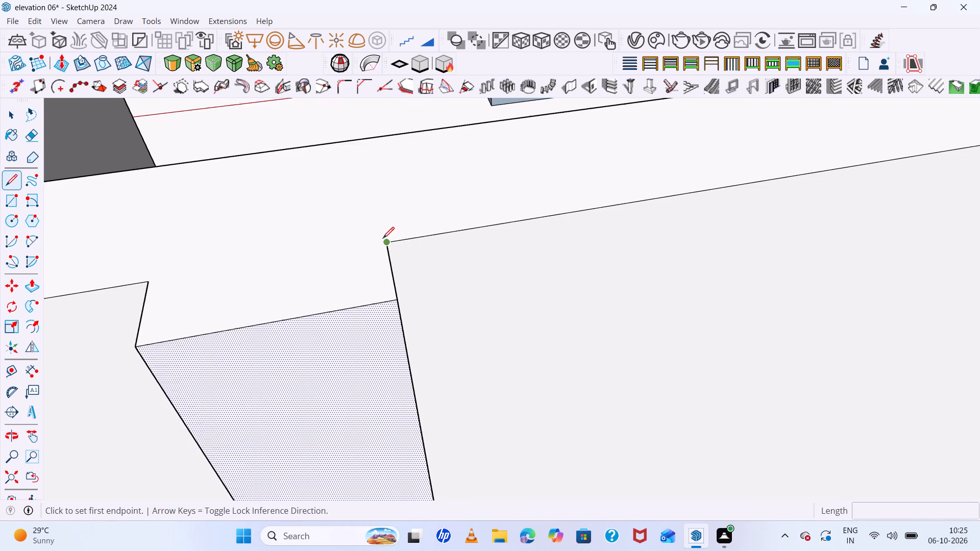
scroll(383, 238, "up", 1)
left_click(389, 244)
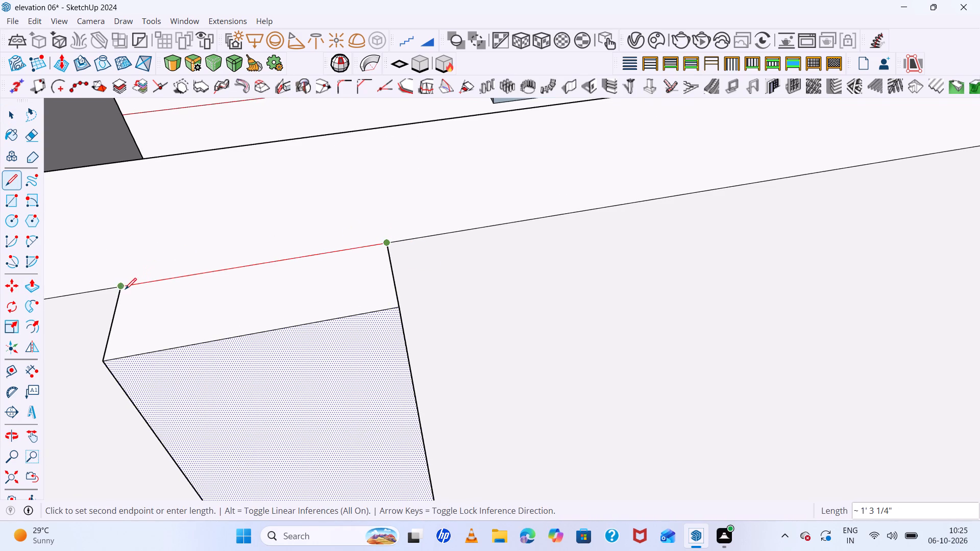
left_click(124, 286)
Draw a line across the upright's side face near the top, from its front edge to the wall.
middle_click_drag(457, 281, 239, 220)
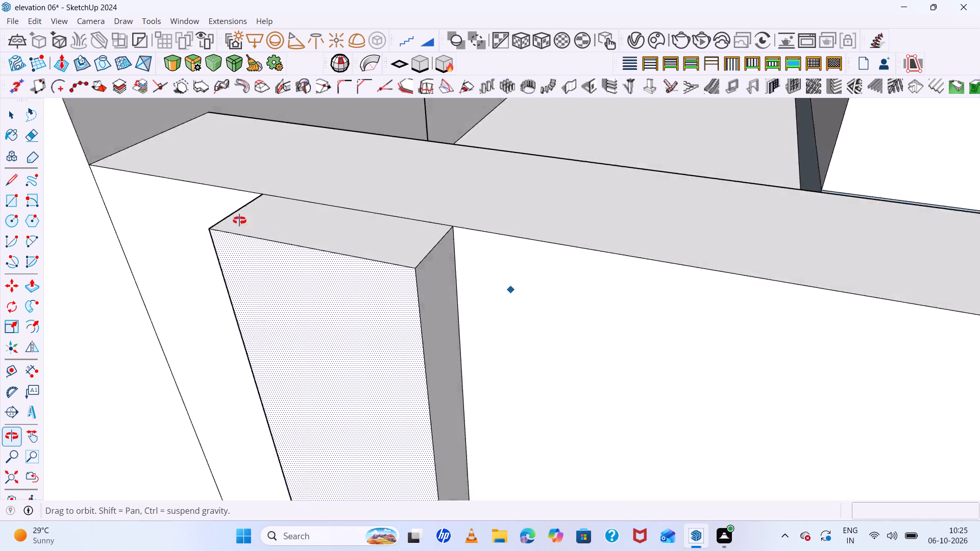
middle_click_drag(239, 220, 236, 218)
scroll(424, 392, "up", 5)
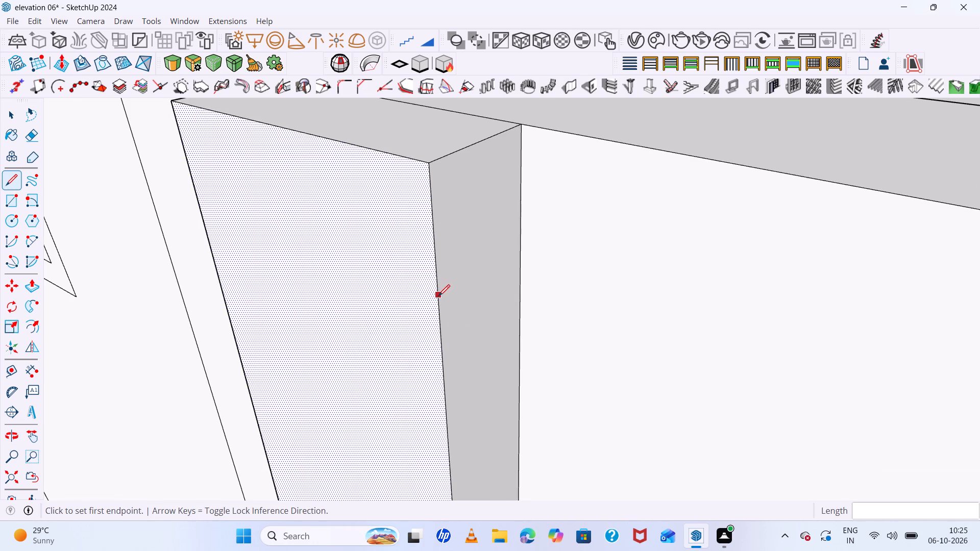
left_click(438, 296)
left_click(523, 242)
key("space")
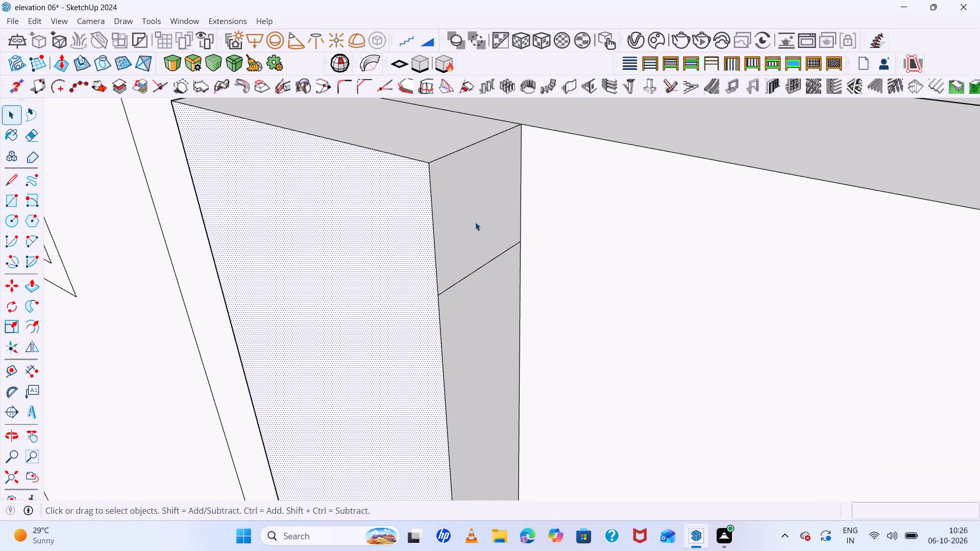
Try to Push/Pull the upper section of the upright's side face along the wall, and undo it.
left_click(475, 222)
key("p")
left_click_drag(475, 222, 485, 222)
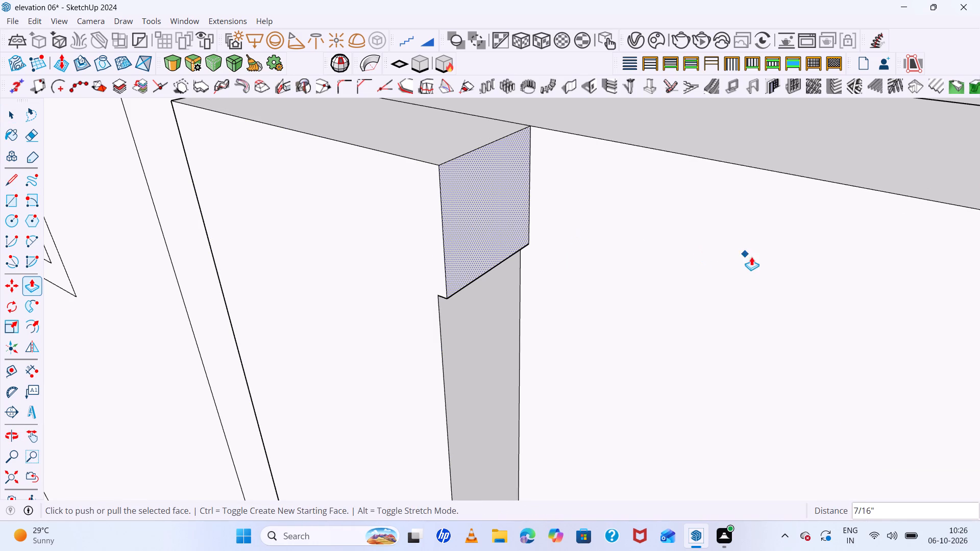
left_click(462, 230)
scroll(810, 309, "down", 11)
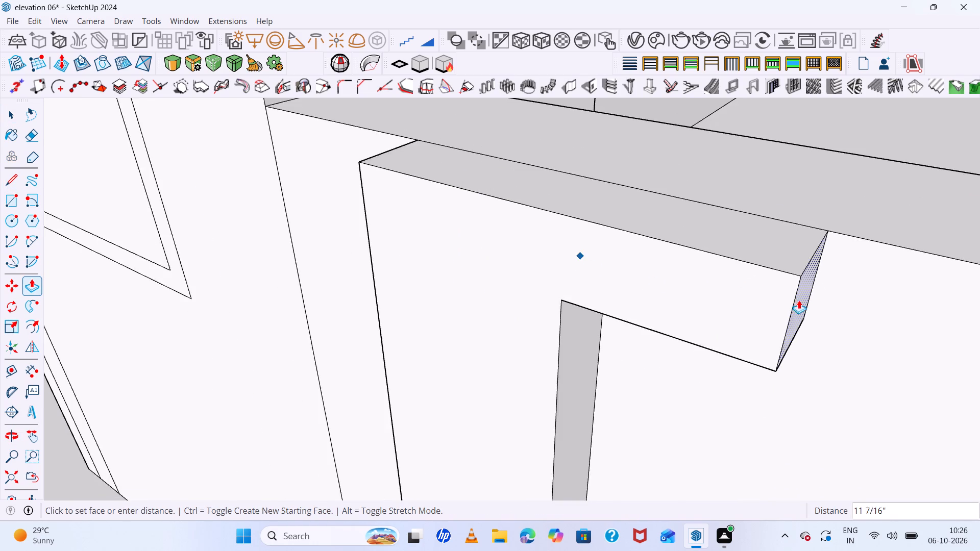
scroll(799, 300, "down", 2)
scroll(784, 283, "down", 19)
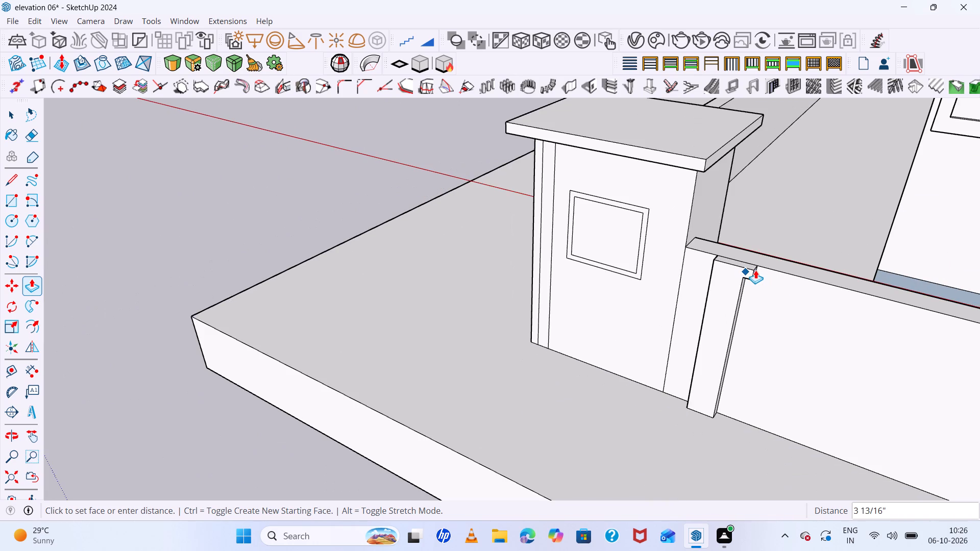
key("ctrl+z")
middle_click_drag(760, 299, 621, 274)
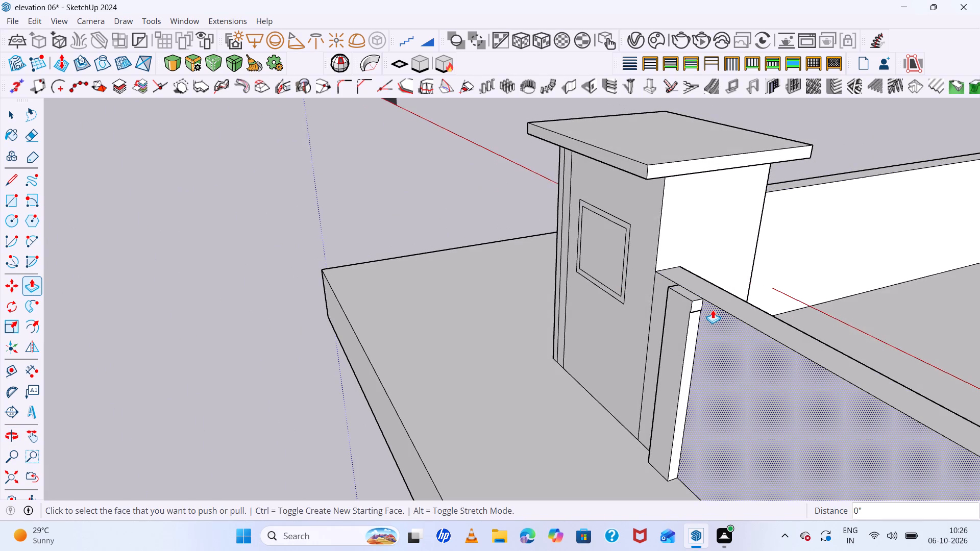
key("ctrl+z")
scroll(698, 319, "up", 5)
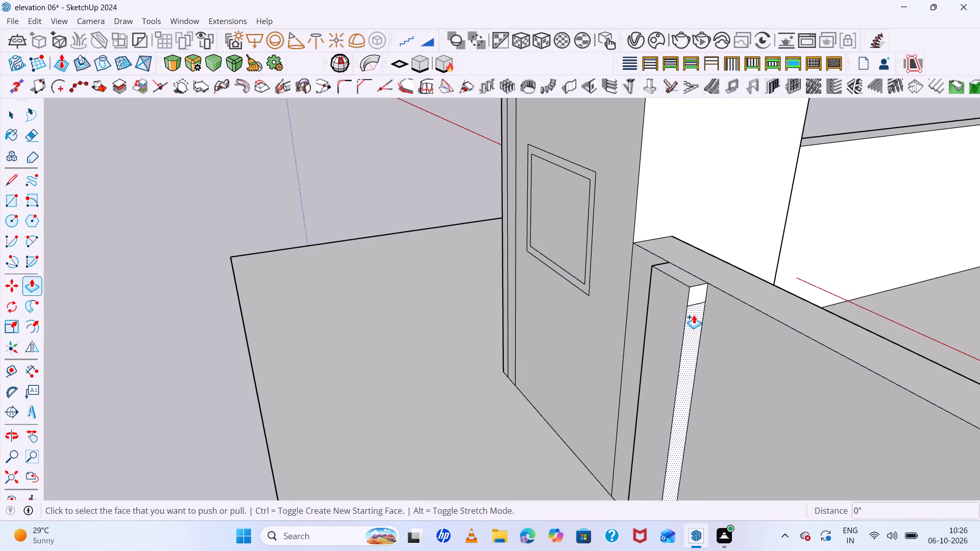
Undo the dividing line on the upright's side face and redraw it lower, about 5 11/16" long, from the wall to the front edge.
key("ctrl+z")
scroll(713, 320, "up", 3)
key("l")
scroll(709, 324, "up", 5)
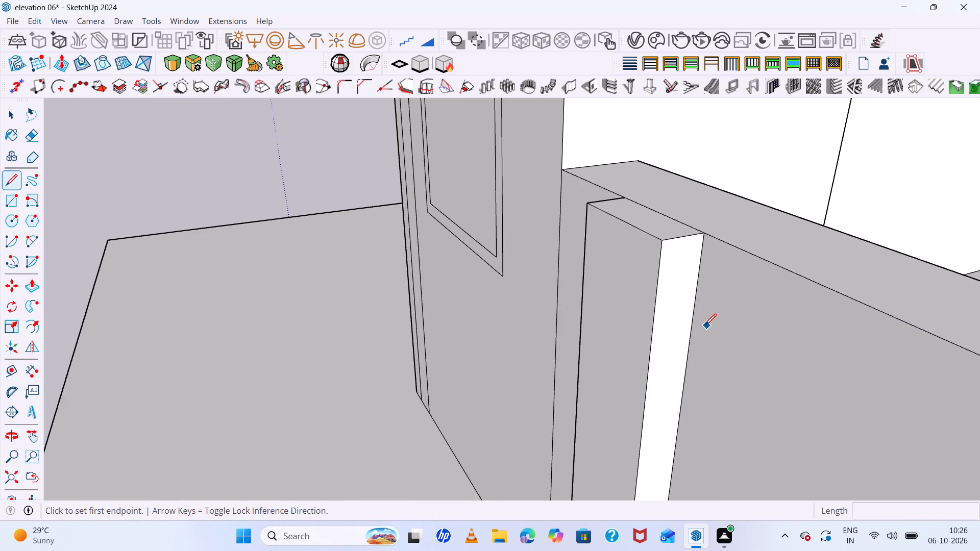
scroll(682, 322, "up", 2)
left_click(697, 313)
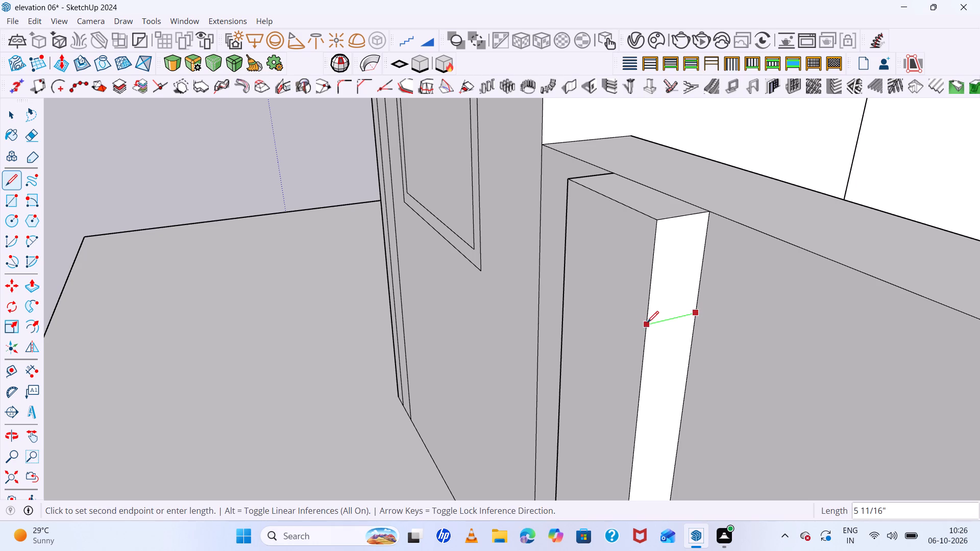
left_click(648, 322)
Push/Pull the upright's upper side face about 18' 6 3/8" along the boundary wall to form the top band.
key("space")
double_click(682, 282)
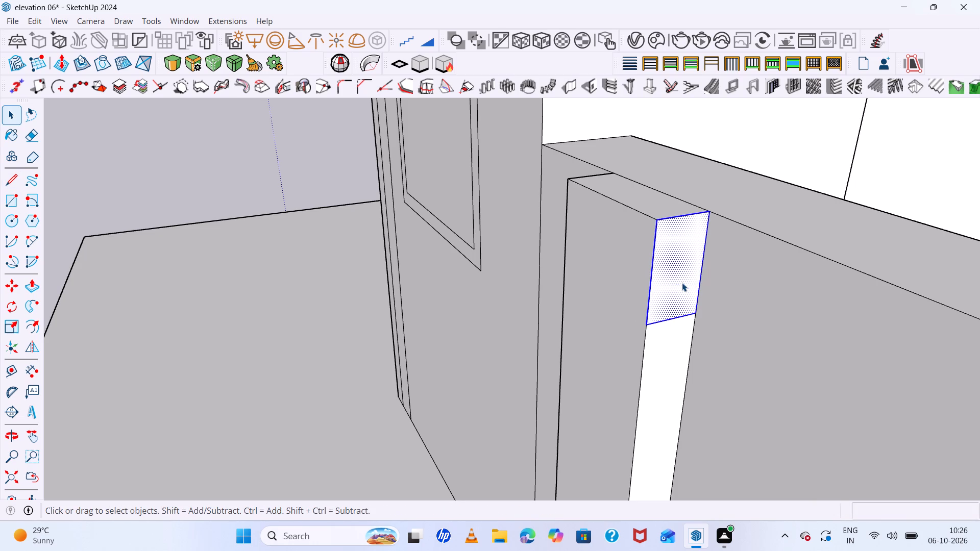
left_click(682, 283)
key("p")
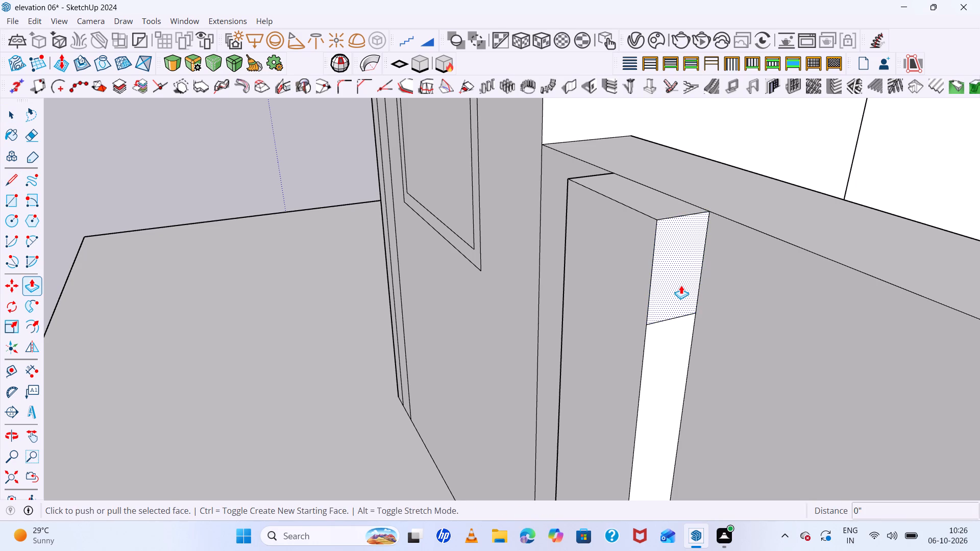
left_click(681, 285)
scroll(798, 347, "down", 17)
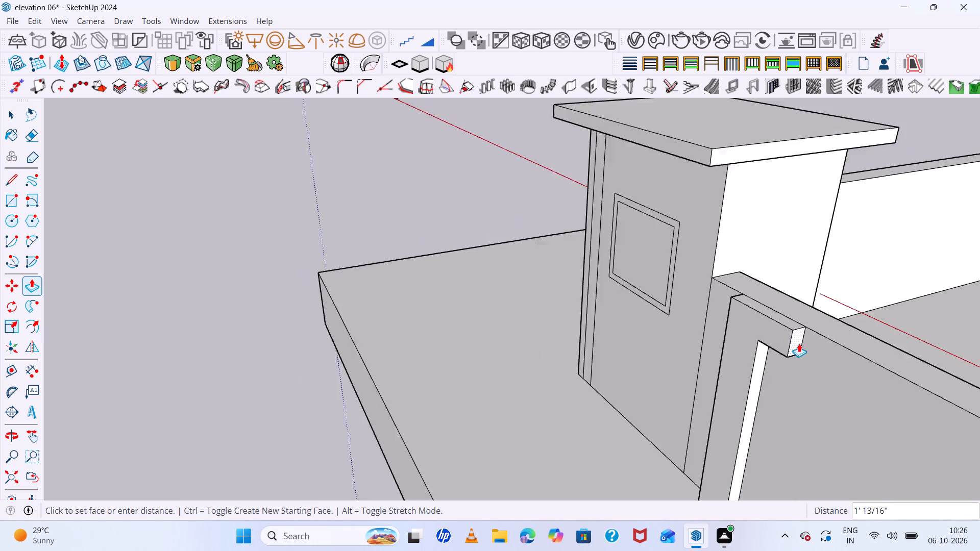
scroll(799, 343, "down", 16)
scroll(795, 332, "down", 6)
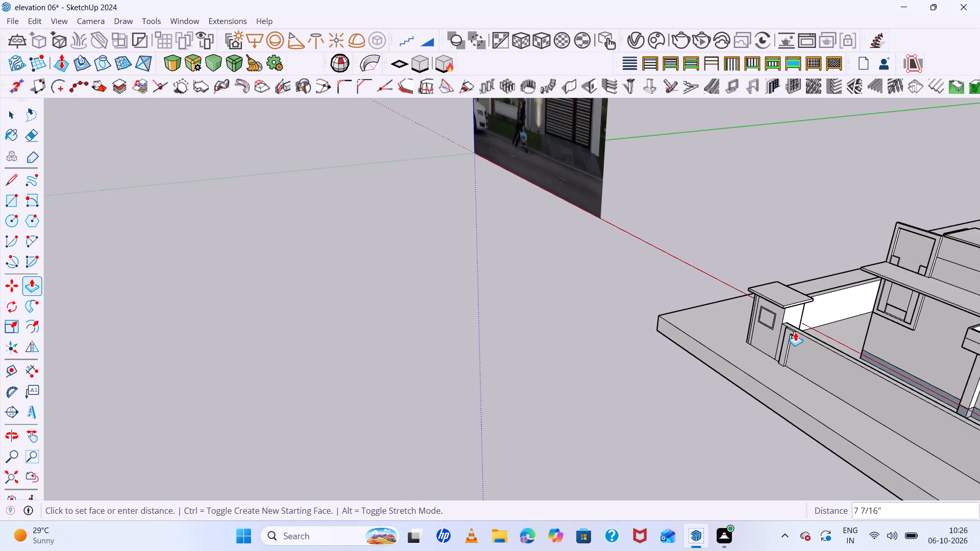
scroll(795, 332, "down", 12)
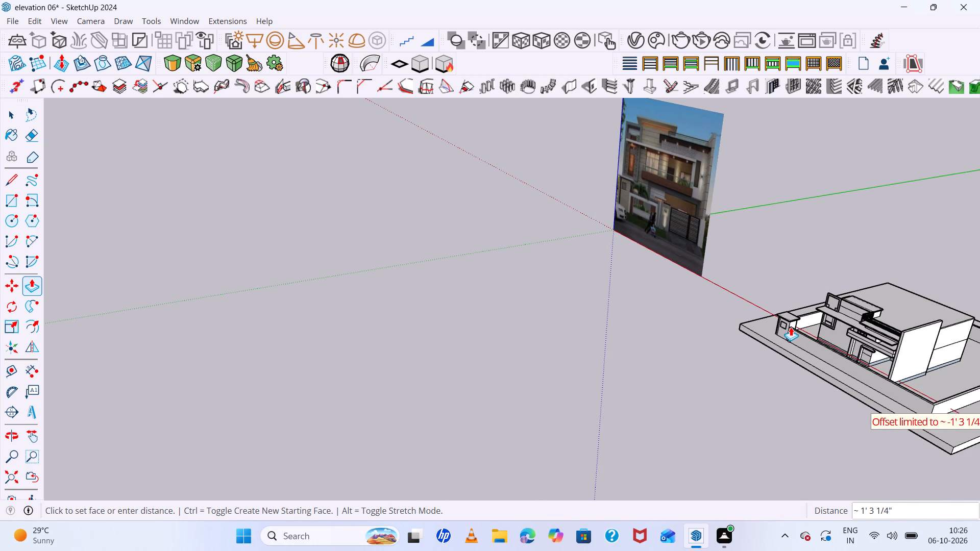
scroll(842, 362, "up", 5)
middle_click_drag(825, 357, 967, 372)
scroll(783, 300, "up", 6)
scroll(737, 260, "up", 6)
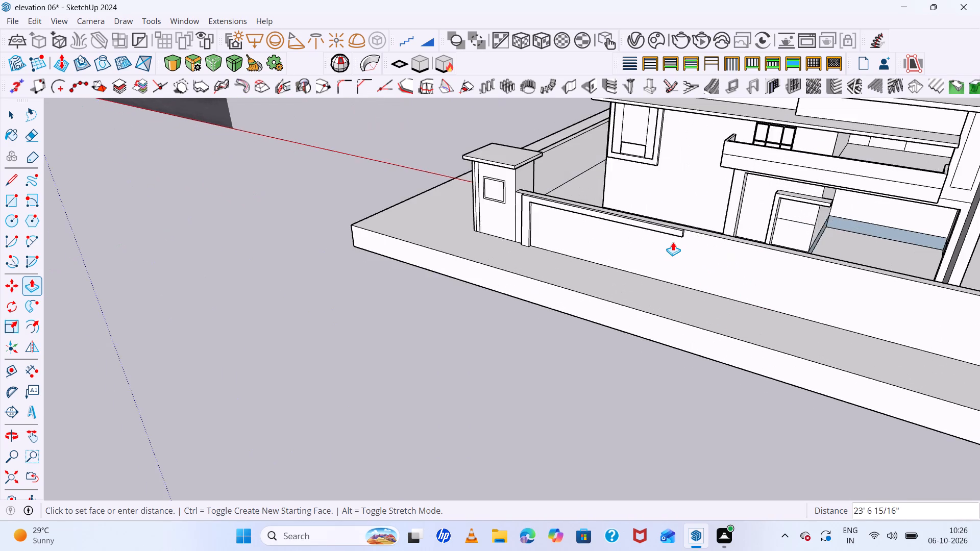
scroll(671, 241, "up", 5)
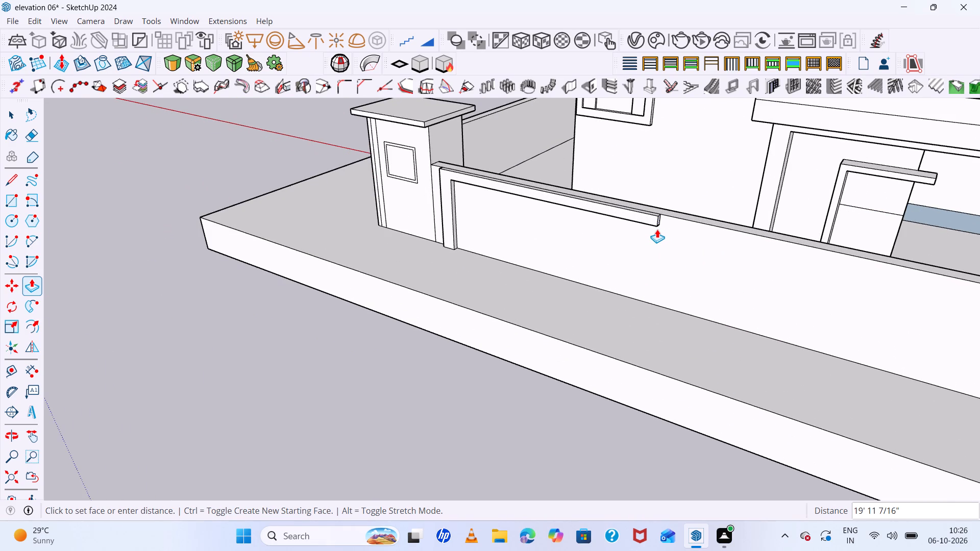
left_click(640, 226)
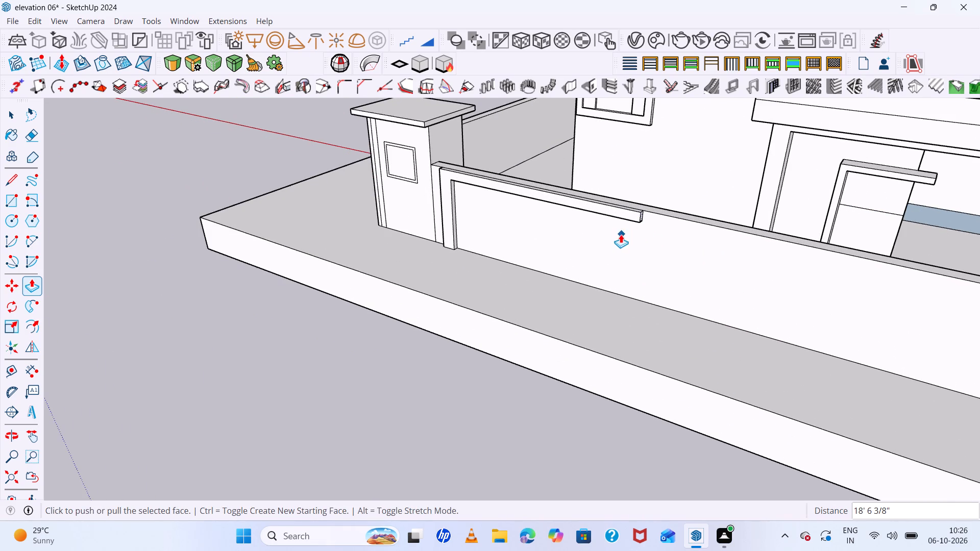
Push/Pull the joined front face of the upright and top band about 4 1/16" further outward from the wall.
scroll(621, 234, "down", 5)
middle_click_drag(683, 298, 799, 235)
scroll(535, 240, "up", 9)
middle_click_drag(671, 312, 767, 327)
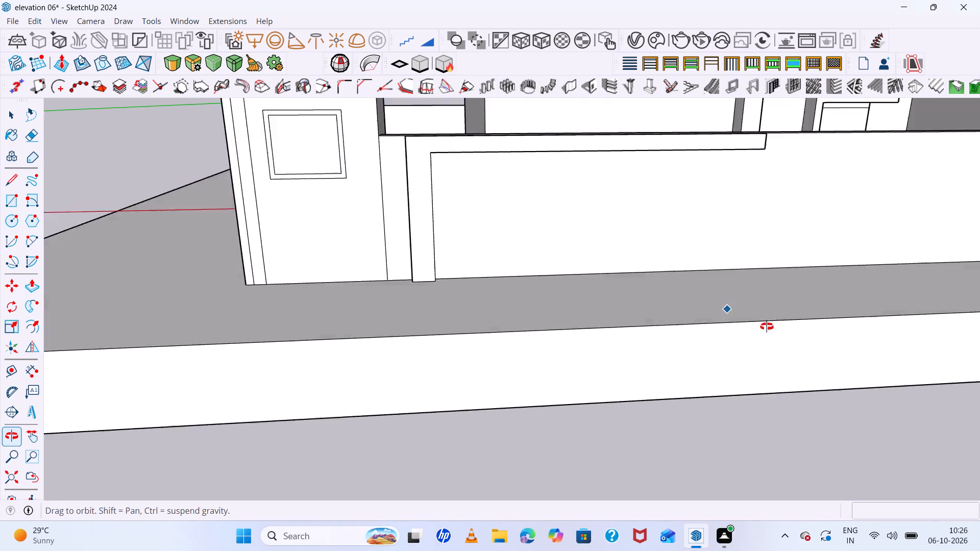
middle_click_drag(767, 327, 604, 462)
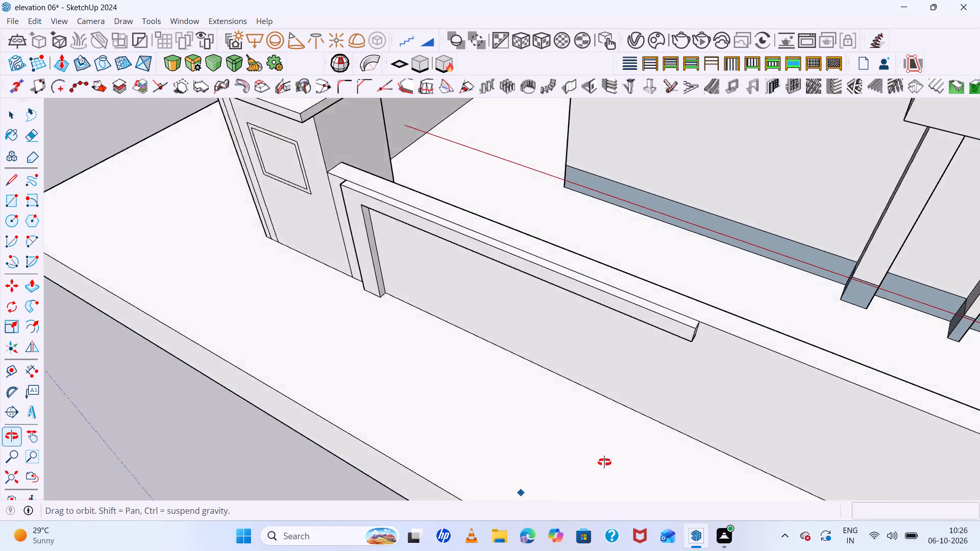
middle_click_drag(604, 462, 649, 403)
scroll(252, 183, "up", 4)
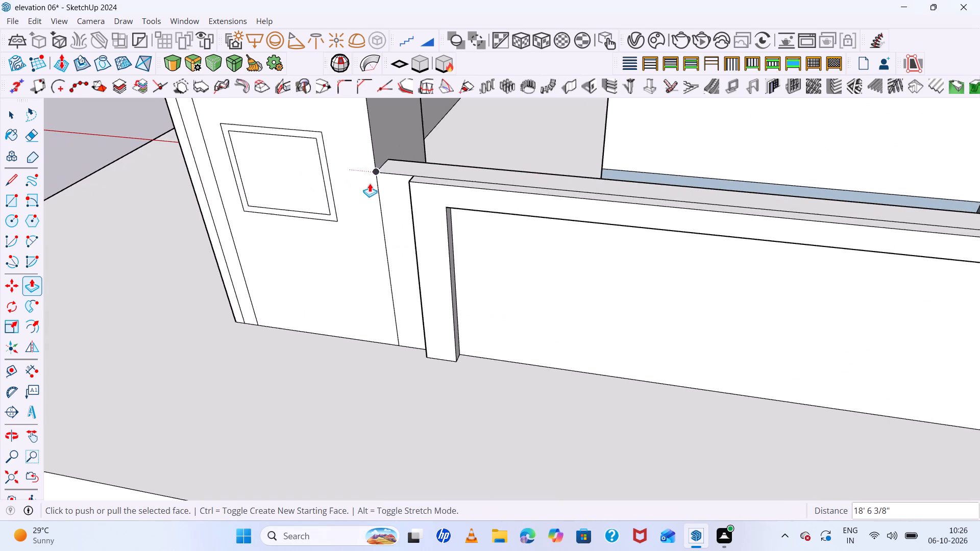
key("space")
left_click(432, 205)
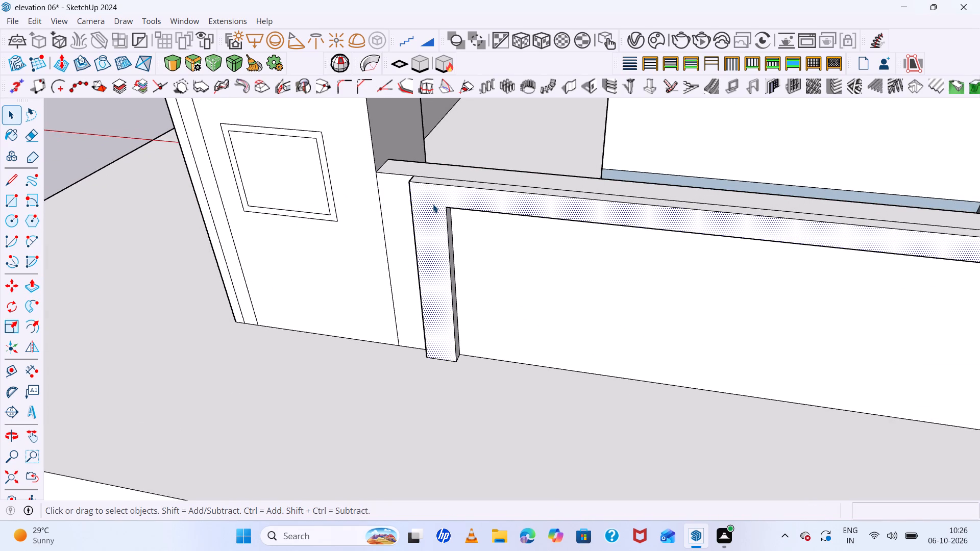
key("p")
left_click(433, 204)
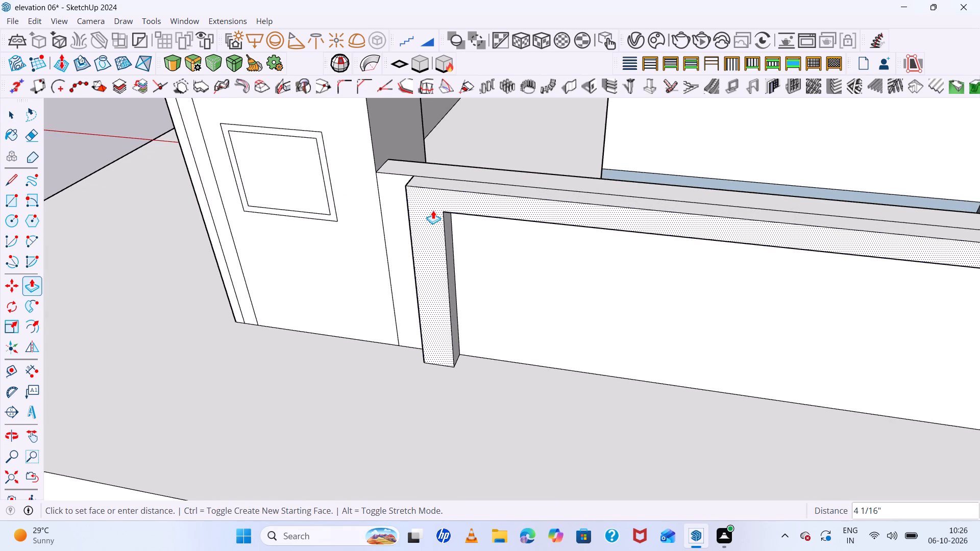
left_click(433, 210)
scroll(392, 208, "down", 10)
scroll(505, 258, "up", 1)
middle_click_drag(537, 262, 675, 195)
key("space")
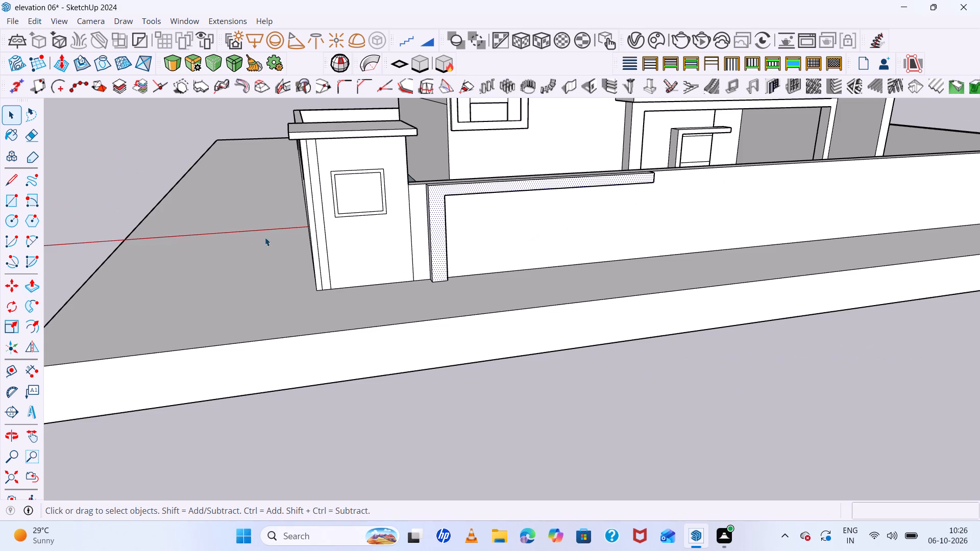
left_click(142, 164)
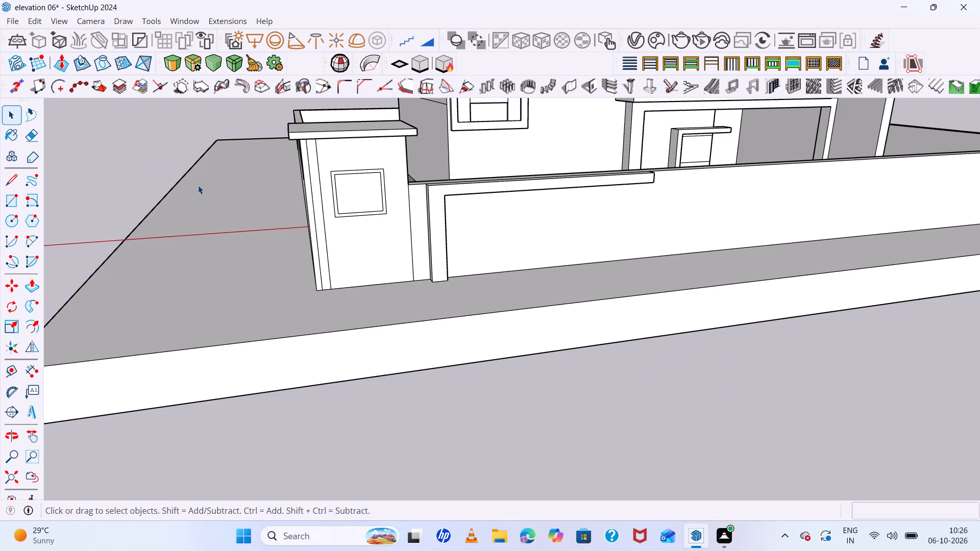
Push/Pull the door rectangle on the first-floor balcony's back wall 9" inward to recess the opening.
scroll(213, 188, "down", 3)
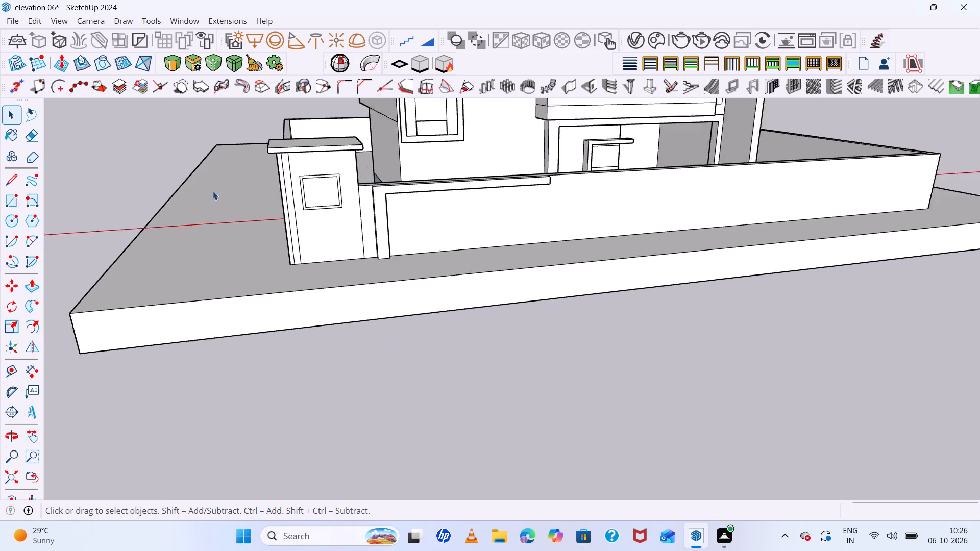
scroll(213, 191, "down", 13)
middle_click_drag(472, 106, 464, 99)
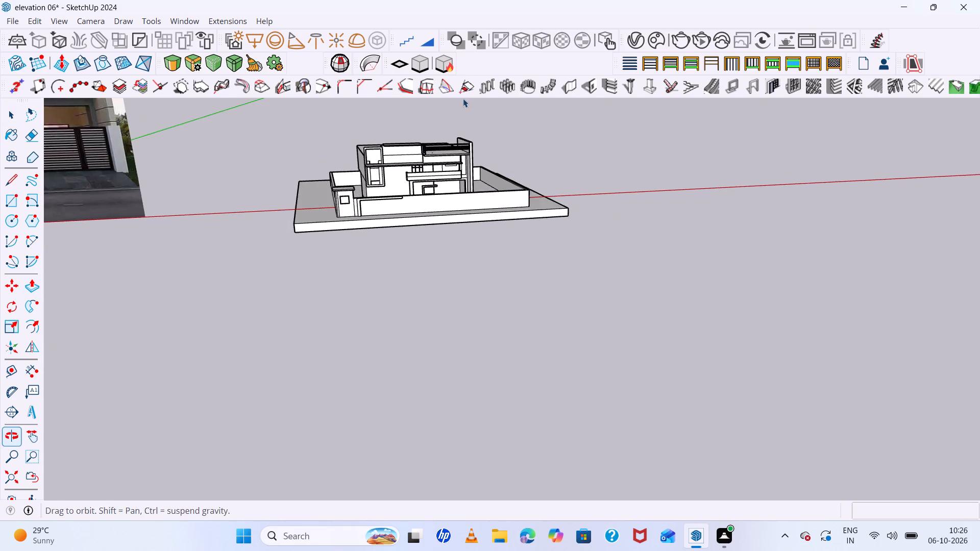
scroll(471, 136, "up", 6)
middle_click_drag(569, 191, 443, 152)
scroll(430, 150, "up", 7)
middle_click_drag(505, 201, 544, 198)
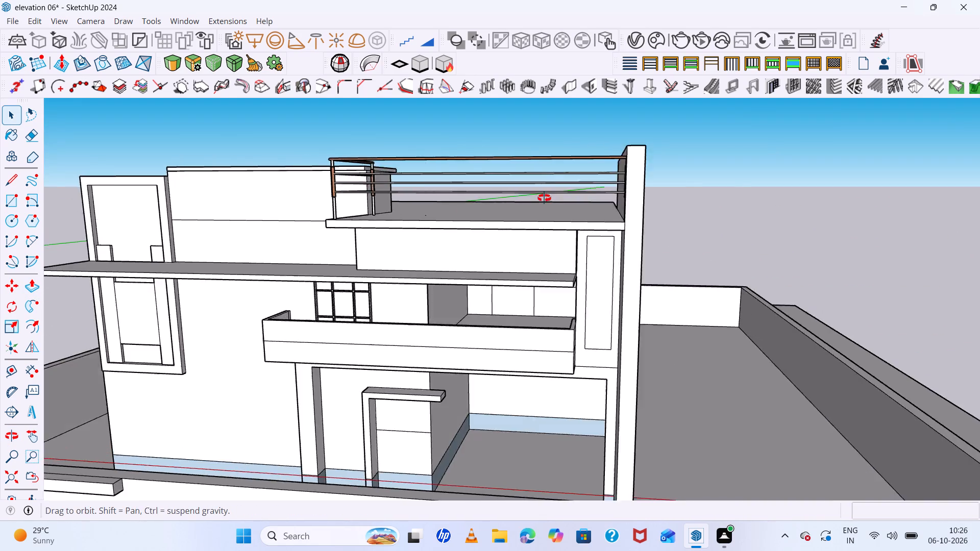
middle_click_drag(544, 198, 439, 170)
scroll(567, 196, "down", 7)
middle_click_drag(445, 254, 604, 266)
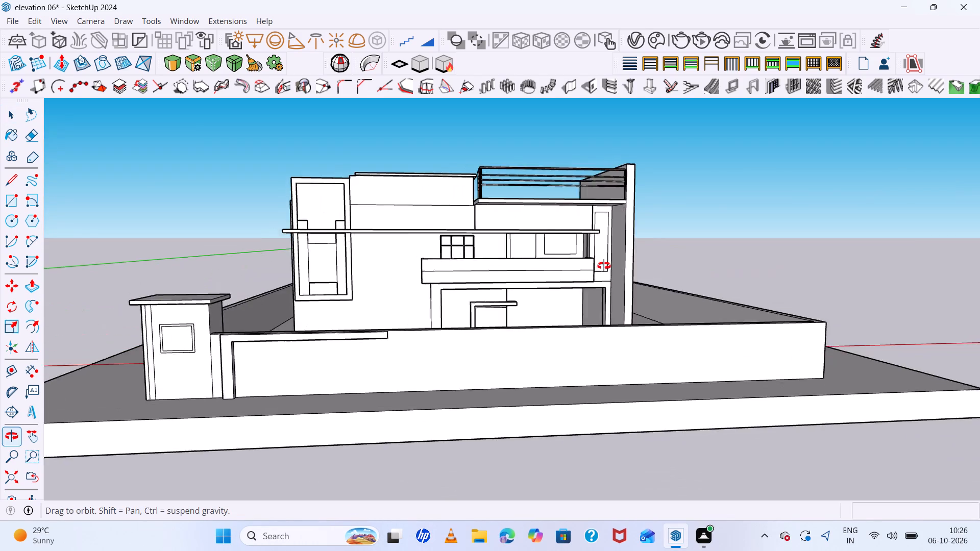
middle_click_drag(604, 266, 623, 275)
scroll(514, 255, "up", 5)
middle_click_drag(572, 251, 508, 227)
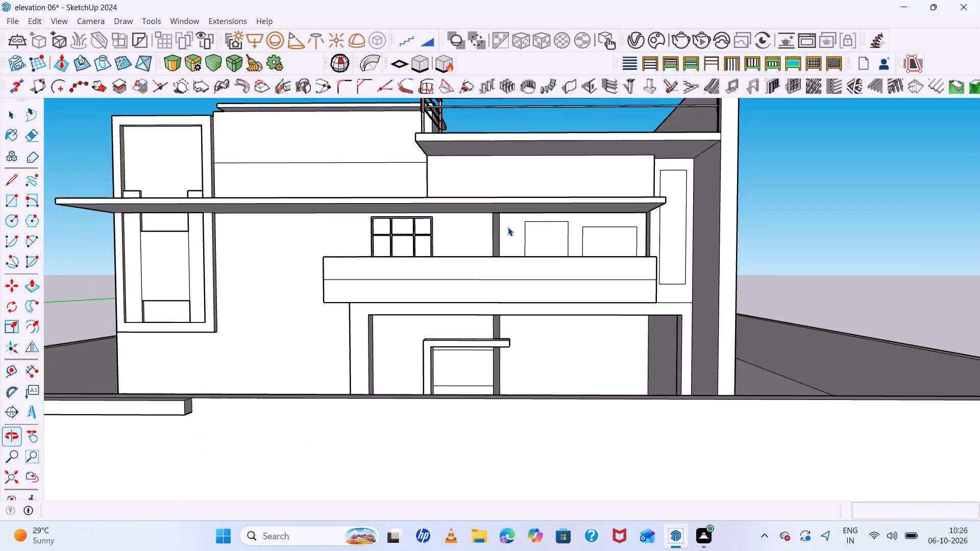
scroll(570, 243, "up", 10)
middle_click_drag(581, 252, 544, 266)
double_click(541, 264)
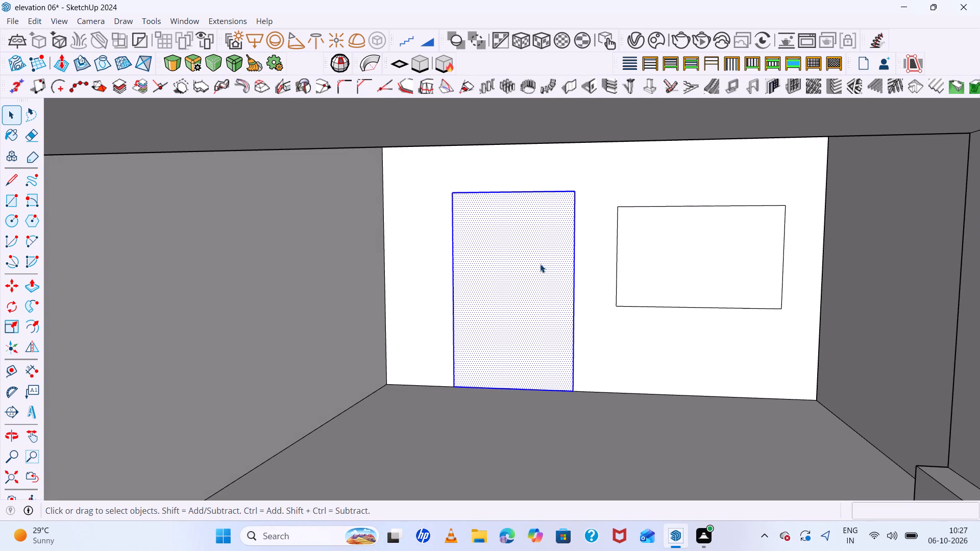
key("space")
left_click(541, 264)
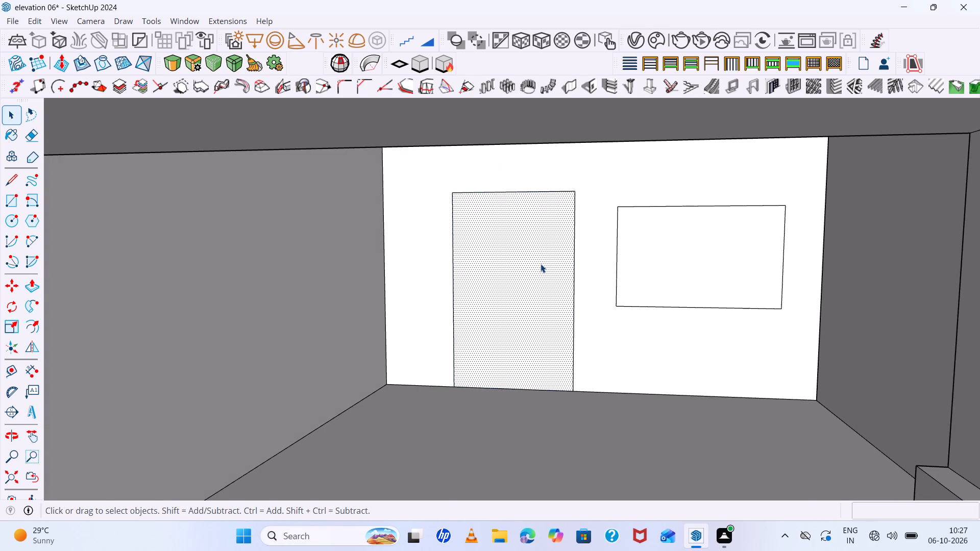
key("p")
left_click(541, 264)
left_click(541, 243)
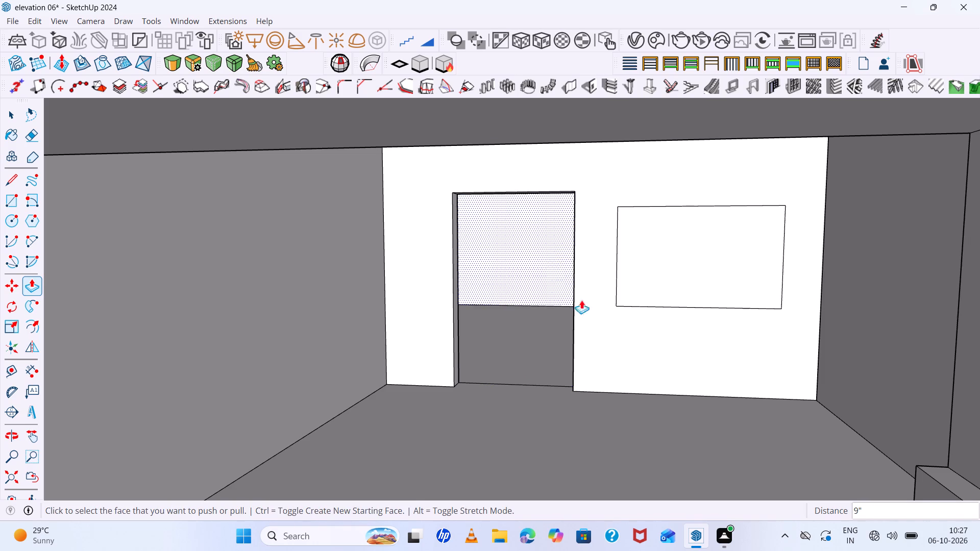
Push/Pull the window rectangle beside the balcony door inward by the same 9".
left_click(672, 272)
double_click(655, 233)
Draw a line about 9 15/16" long across the underside of the boundary wall's top band, near its free end.
scroll(589, 237, "down", 4)
middle_click_drag(696, 276, 629, 257)
scroll(591, 254, "down", 13)
middle_click_drag(603, 280, 759, 322)
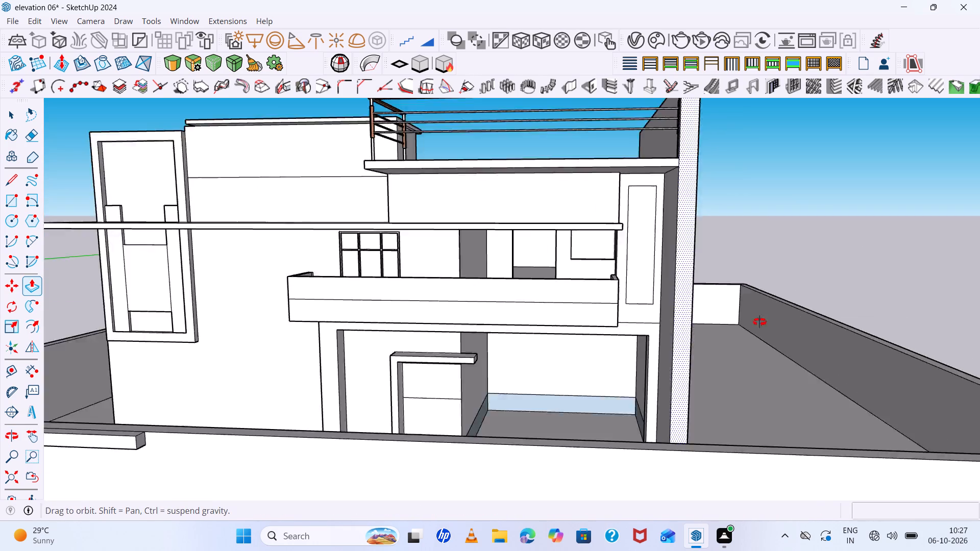
middle_click_drag(759, 322, 656, 302)
scroll(656, 302, "down", 5)
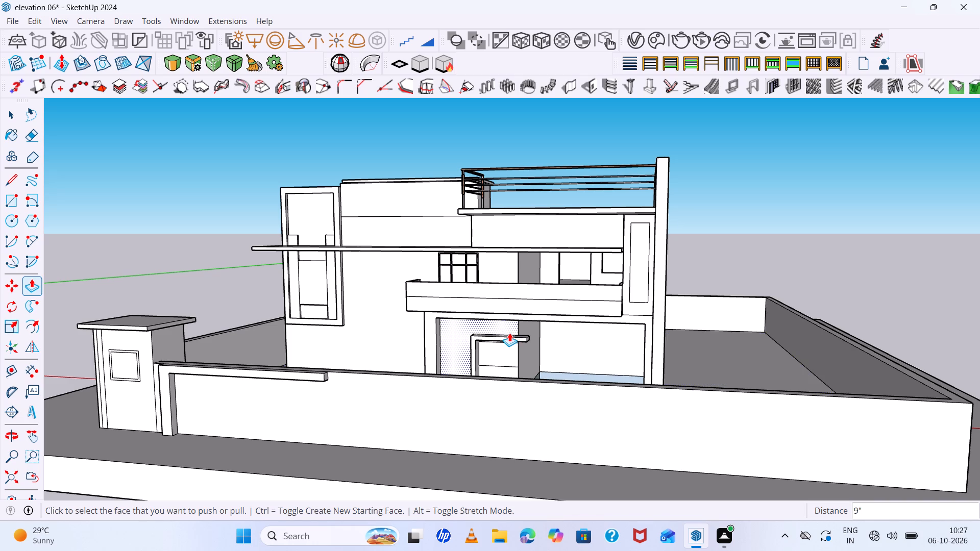
middle_click_drag(510, 329, 535, 236)
scroll(324, 307, "up", 10)
middle_click_drag(346, 314, 387, 291)
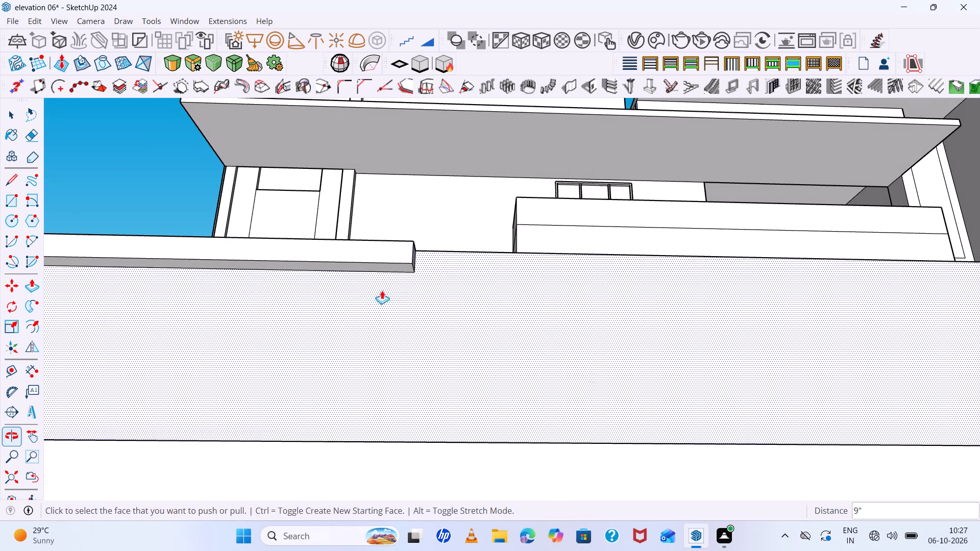
key("space")
key("l")
scroll(372, 273, "up", 6)
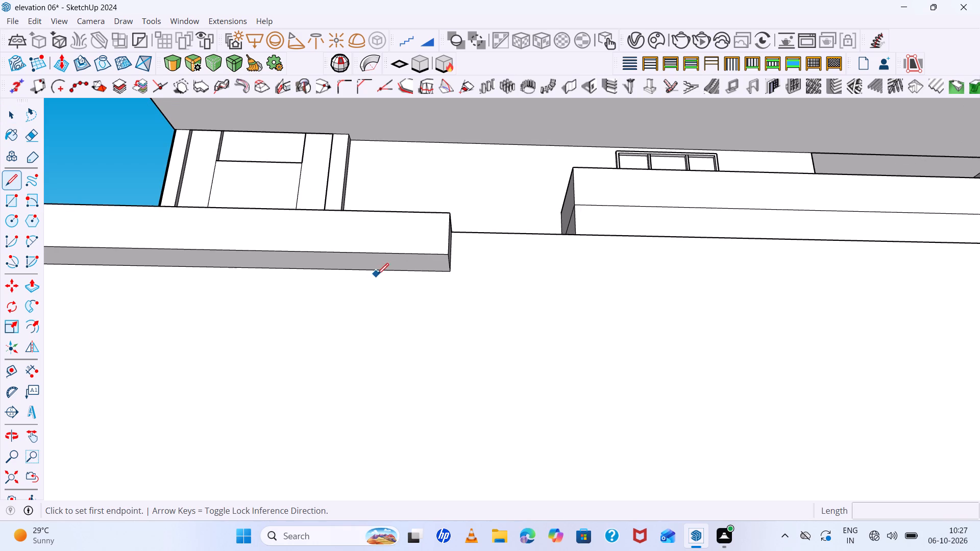
left_click(385, 272)
left_click(387, 254)
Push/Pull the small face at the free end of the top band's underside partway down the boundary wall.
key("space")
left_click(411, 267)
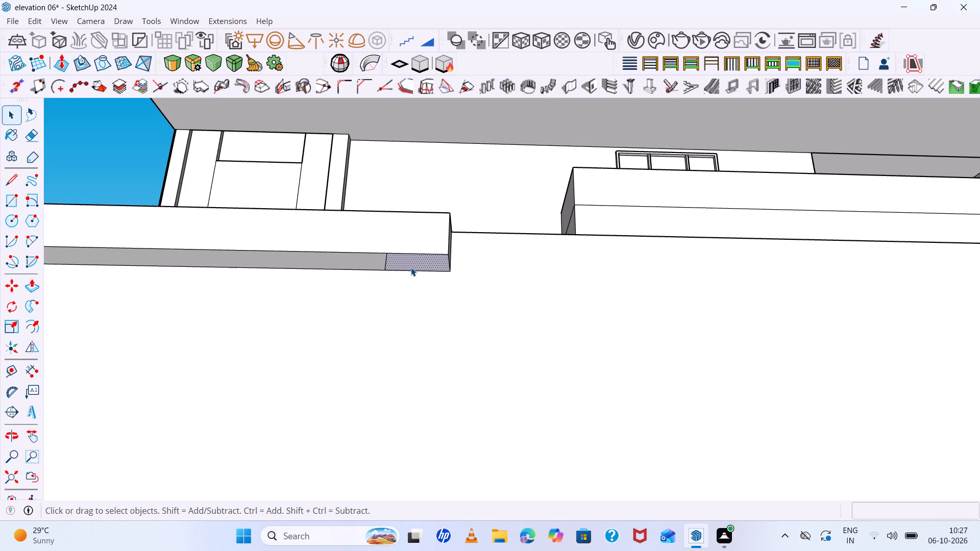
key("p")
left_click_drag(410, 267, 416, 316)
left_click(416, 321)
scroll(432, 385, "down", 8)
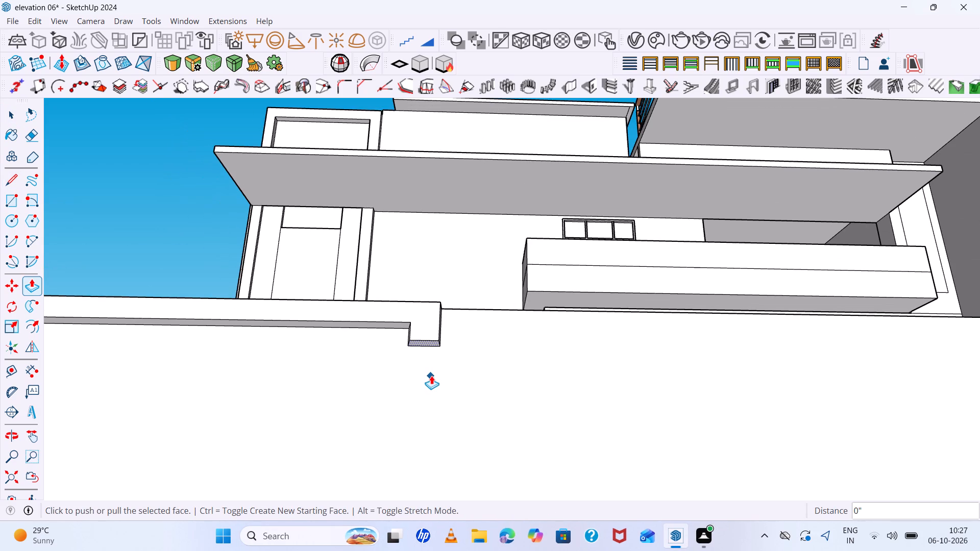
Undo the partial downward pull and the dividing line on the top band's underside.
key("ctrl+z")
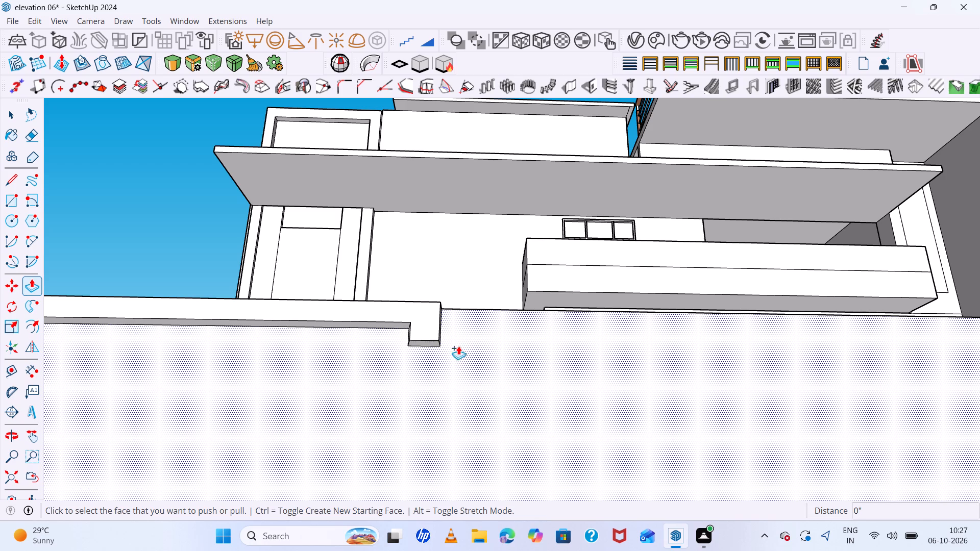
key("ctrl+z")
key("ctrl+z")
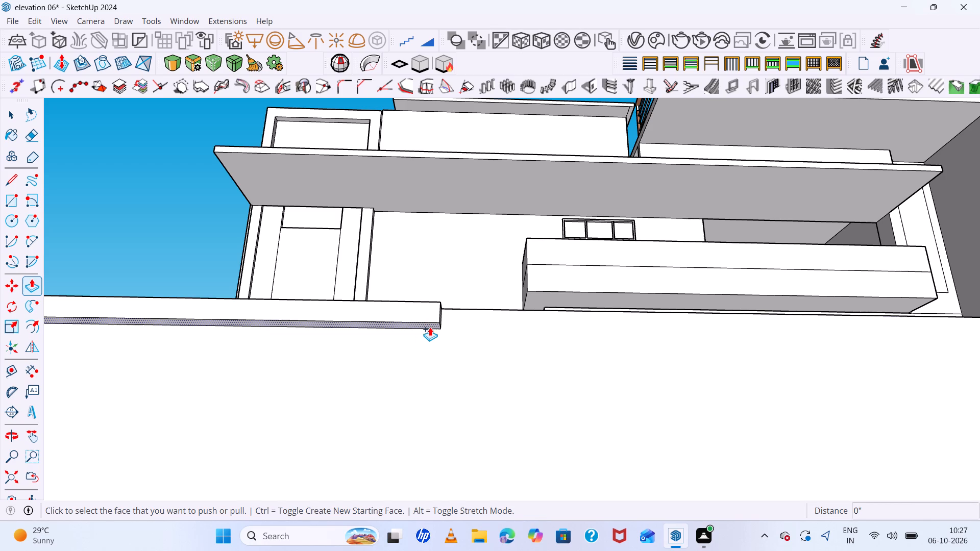
Draw a 9 3/4" line across the underside of the boundary wall's top band, near its free end.
scroll(424, 340, "up", 2)
middle_click_drag(487, 350, 451, 271)
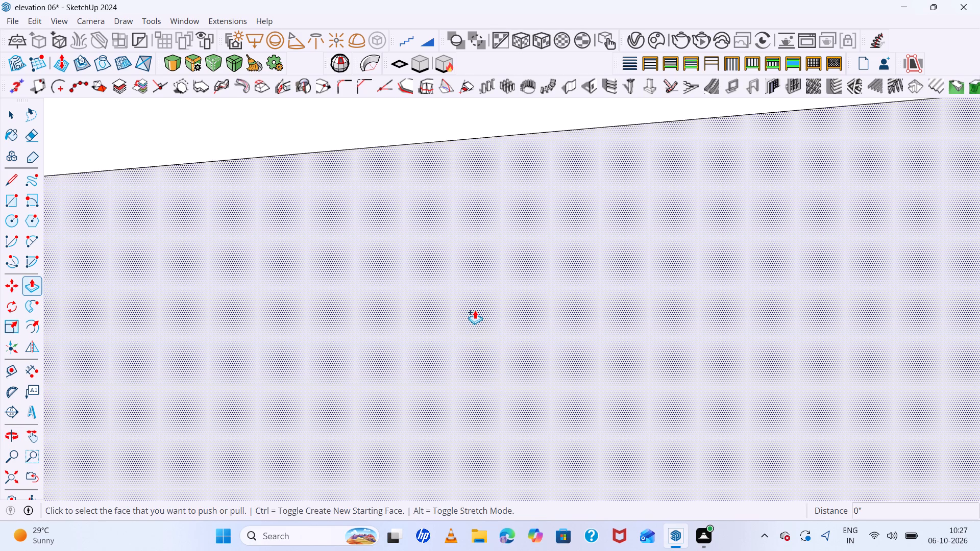
scroll(475, 310, "down", 20)
scroll(475, 310, "down", 7)
middle_click_drag(481, 306, 510, 415)
scroll(439, 324, "up", 11)
middle_click_drag(568, 373, 540, 445)
scroll(499, 378, "up", 7)
middle_click_drag(524, 399, 510, 334)
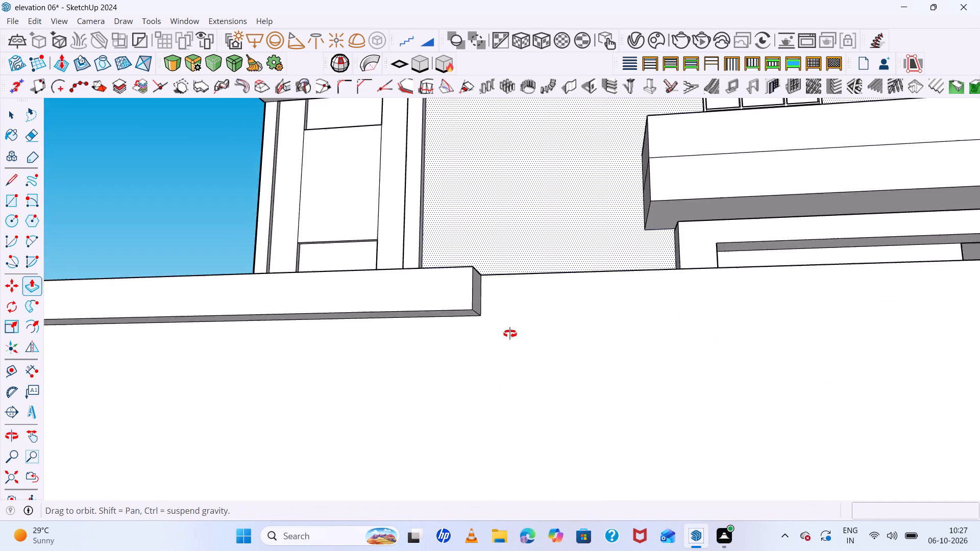
middle_click_drag(510, 334, 499, 314)
scroll(402, 251, "up", 5)
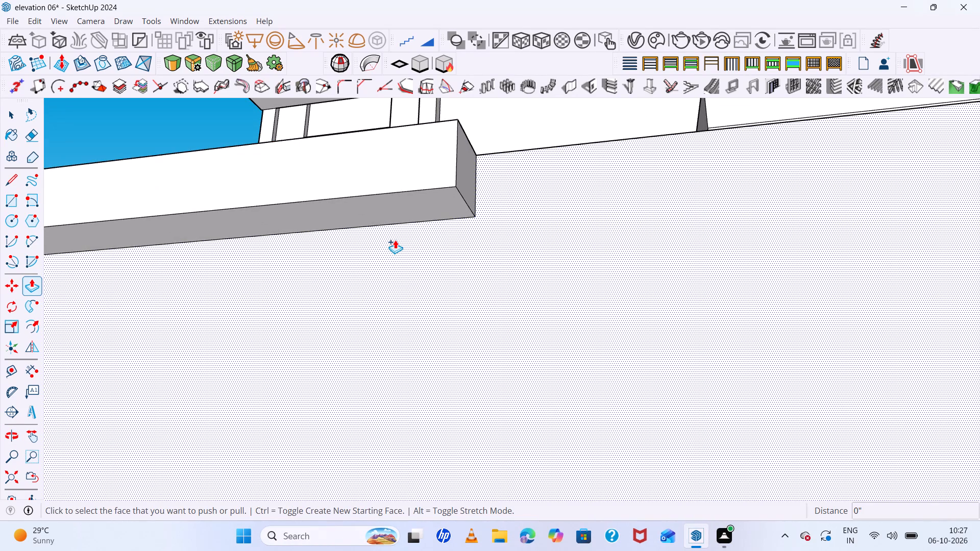
key("l")
scroll(383, 254, "up", 5)
scroll(411, 249, "down", 11)
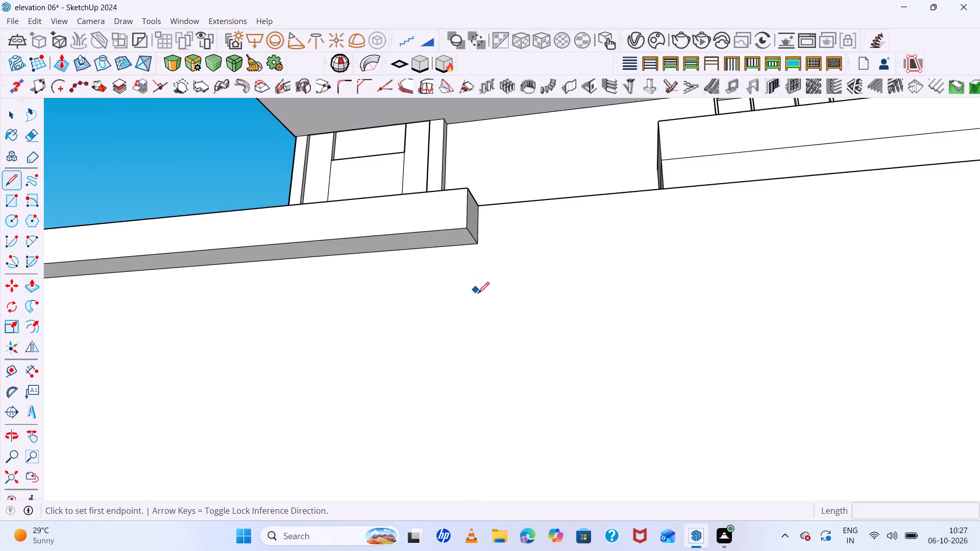
middle_click_drag(479, 294, 486, 227)
middle_click_drag(488, 235, 572, 364)
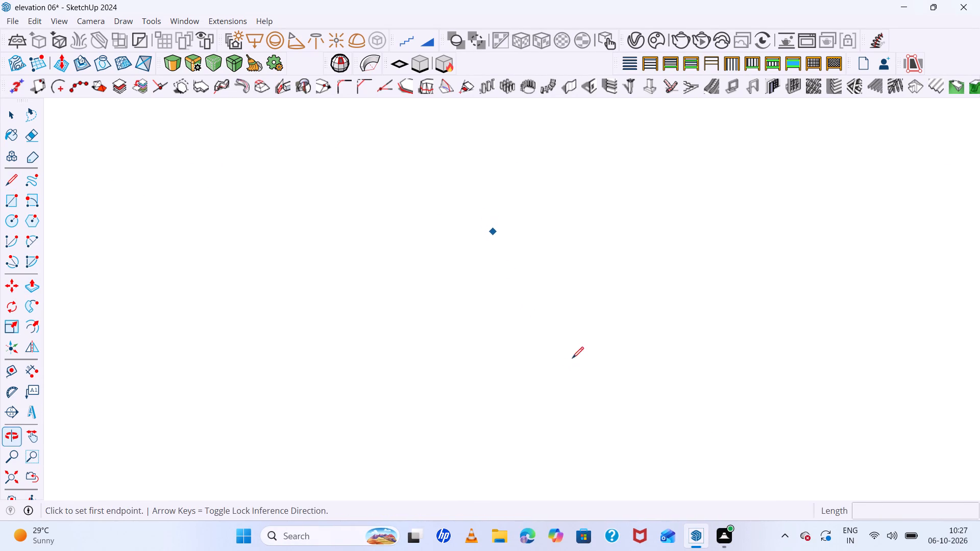
scroll(568, 346, "down", 14)
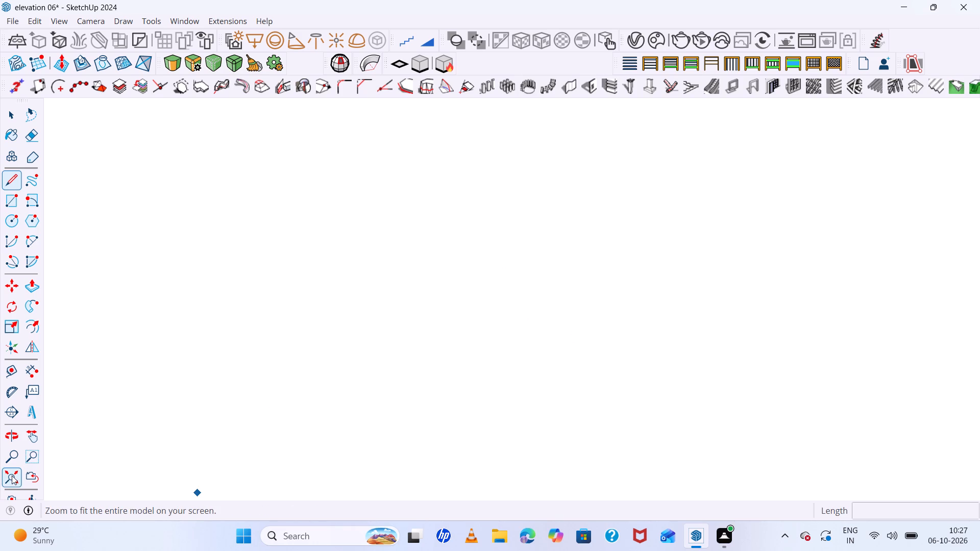
left_click(12, 477)
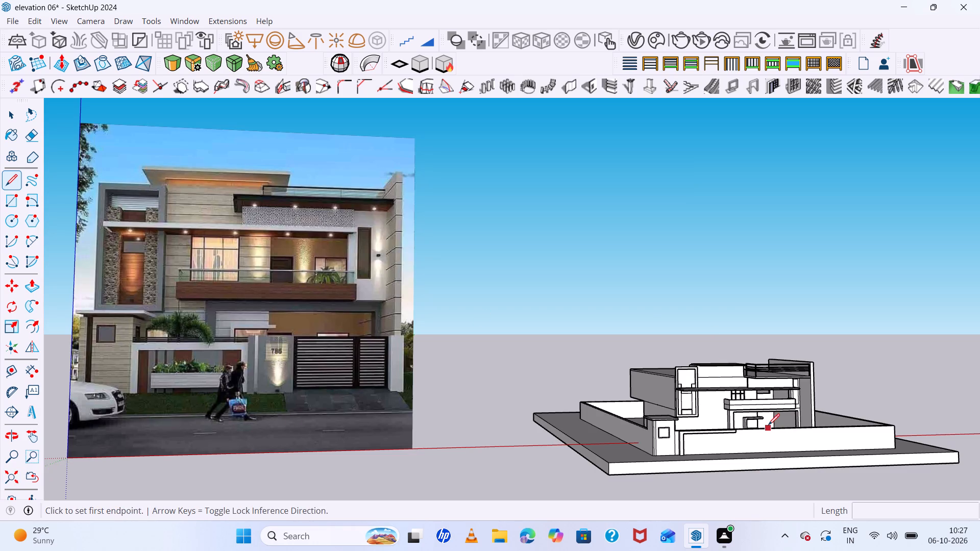
scroll(915, 371, "up", 7)
scroll(733, 257, "down", 4)
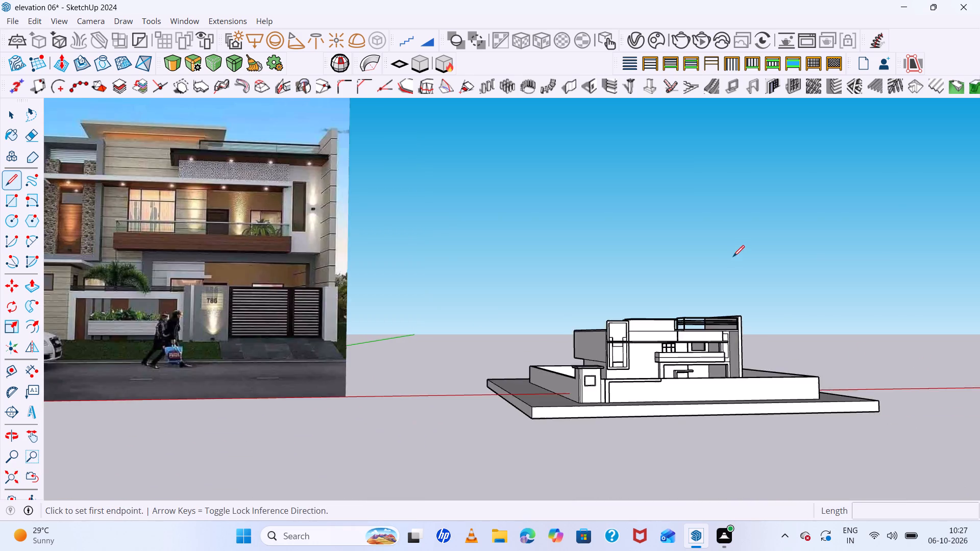
scroll(733, 257, "down", 5)
middle_click_drag(815, 344, 752, 306)
scroll(651, 323, "up", 12)
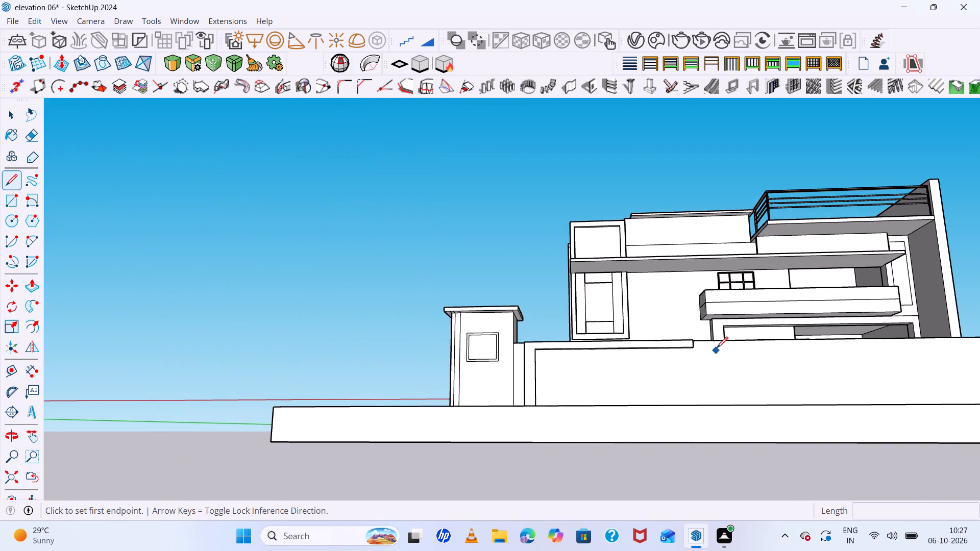
scroll(712, 351, "up", 11)
scroll(669, 366, "up", 6)
scroll(660, 260, "up", 6)
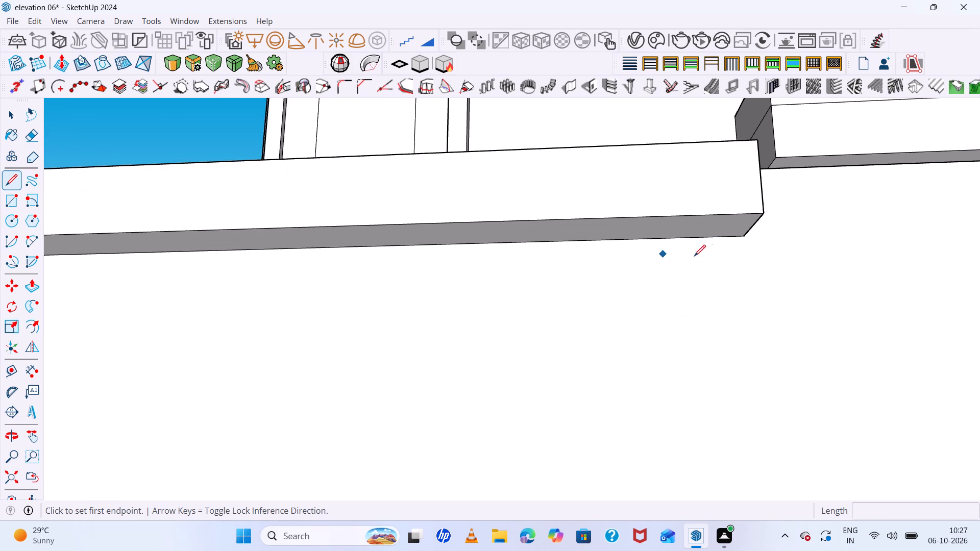
middle_click_drag(700, 236, 674, 157)
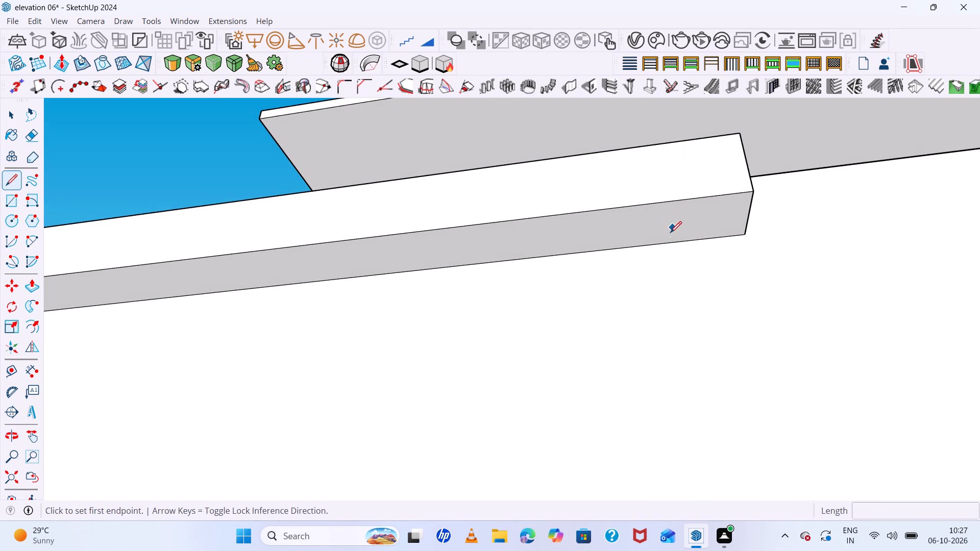
double_click(646, 243)
left_click(644, 197)
Push/Pull the end face of the top band's underside down to the base slab to form the frame's second upright.
key("space")
left_click(712, 210)
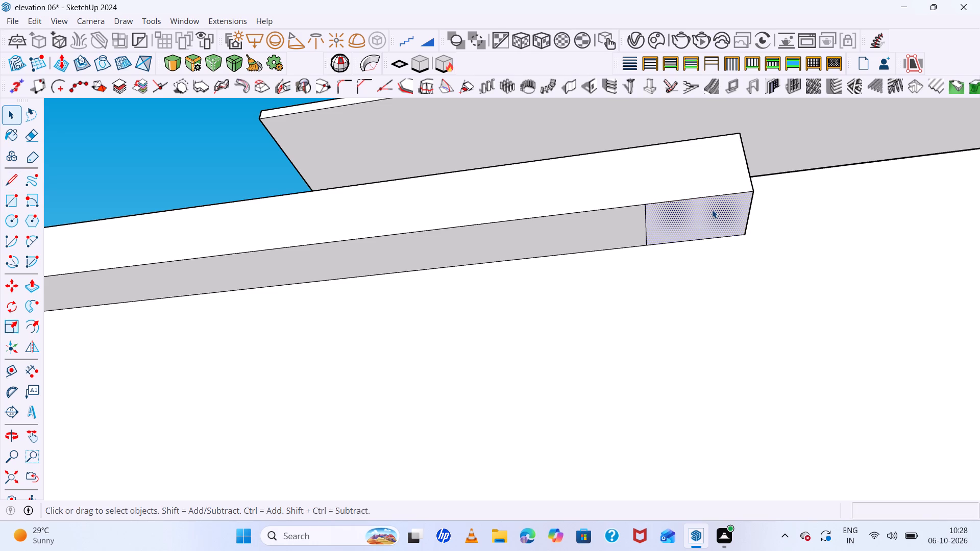
key("p")
left_click(712, 210)
scroll(717, 354, "down", 11)
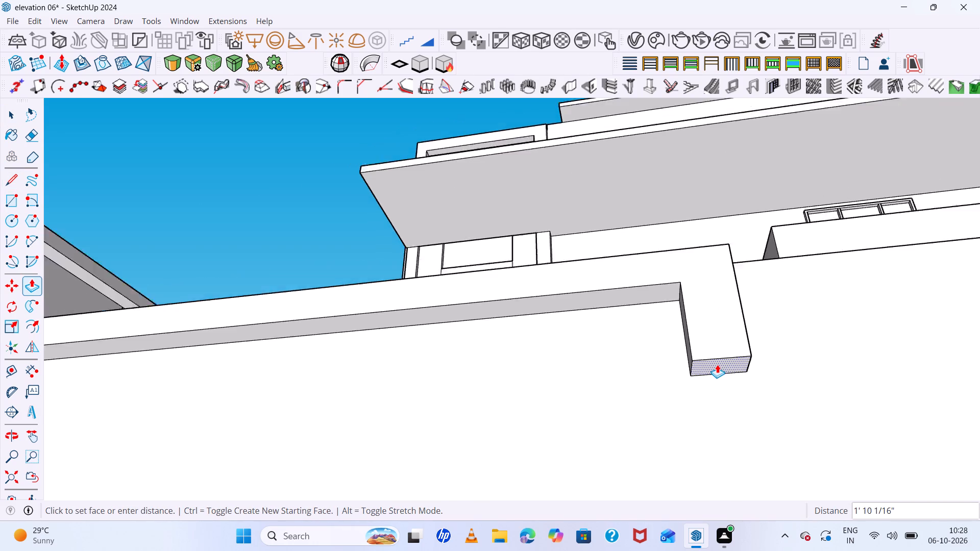
scroll(717, 364, "down", 13)
middle_click_drag(728, 398, 730, 486)
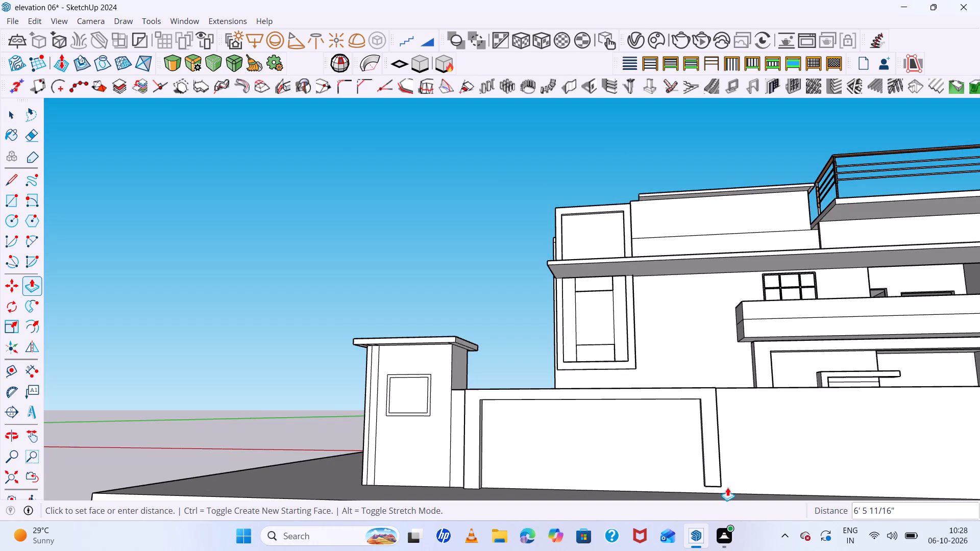
left_click(722, 495)
scroll(618, 373, "down", 5)
scroll(632, 383, "up", 1)
middle_click_drag(635, 385, 646, 447)
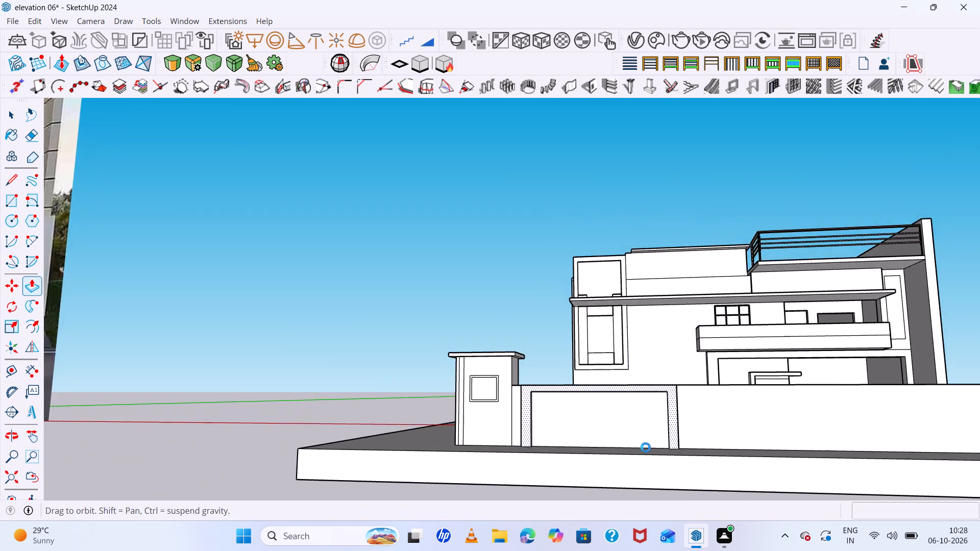
middle_click_drag(646, 447, 648, 454)
key("space")
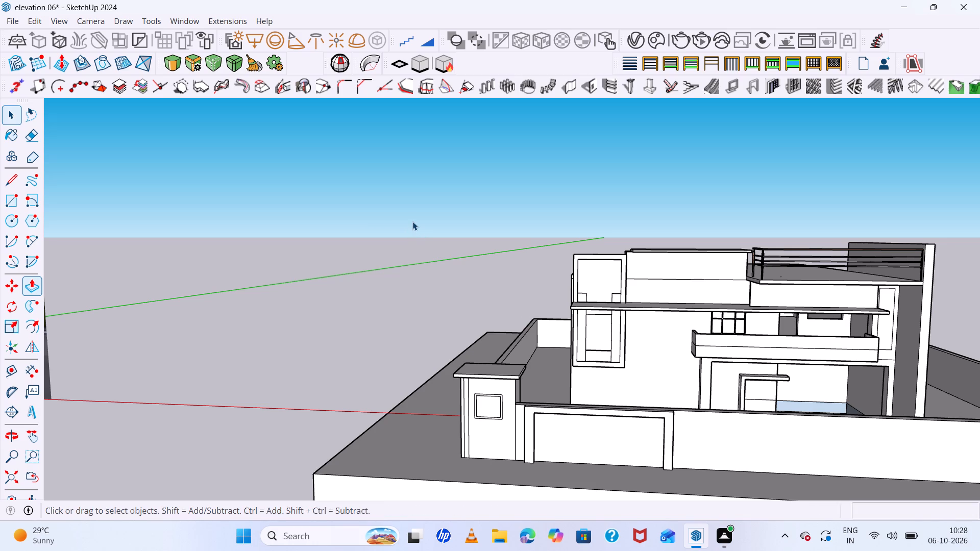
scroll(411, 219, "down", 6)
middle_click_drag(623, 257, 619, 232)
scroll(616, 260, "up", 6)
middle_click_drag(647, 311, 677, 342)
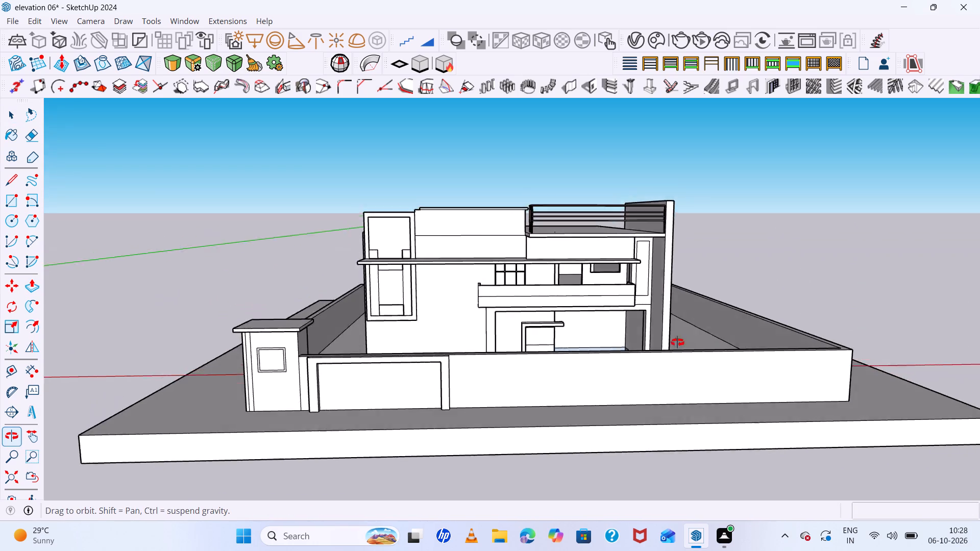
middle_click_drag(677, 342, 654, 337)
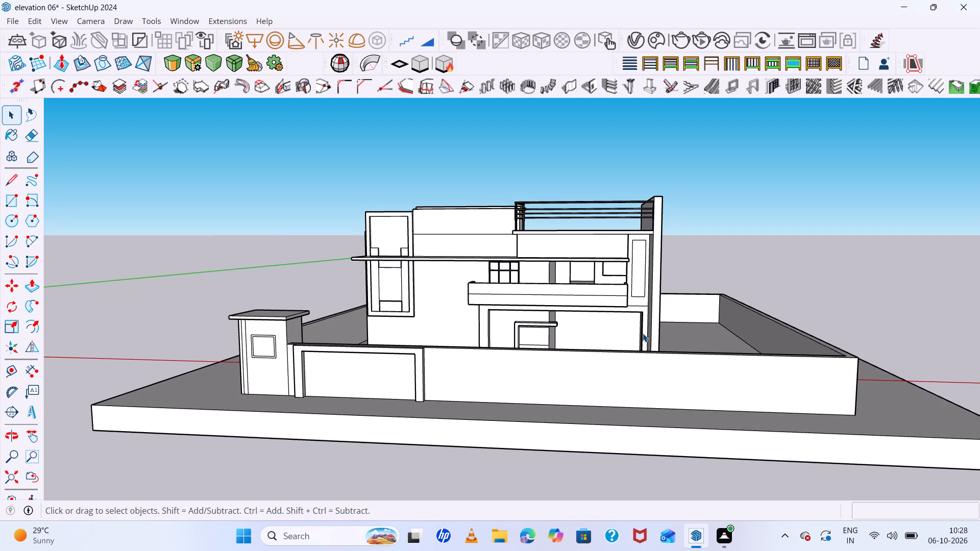
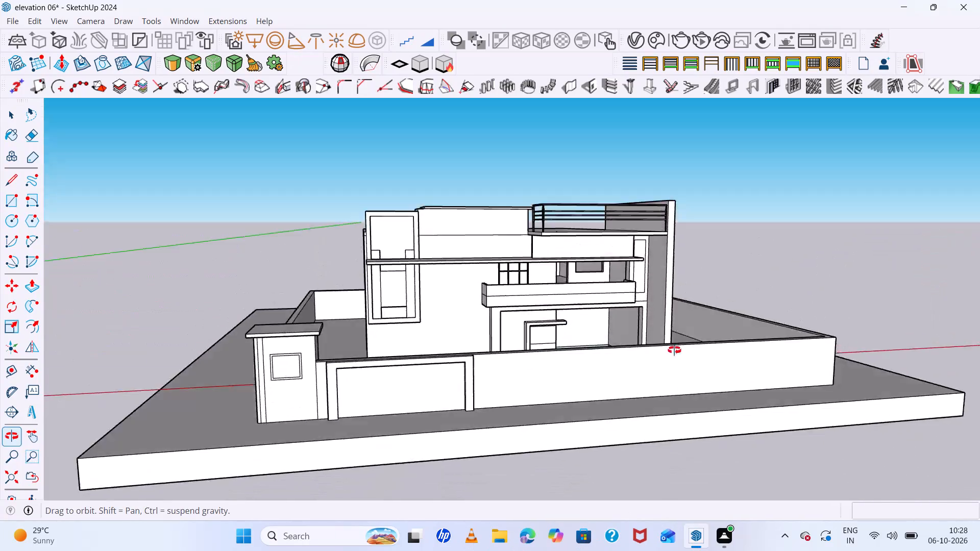
Inspect the boundary wall's finished frame, corner pillar and surrounding house from several angles.
scroll(537, 259, "up", 11)
scroll(624, 277, "down", 12)
middle_click_drag(724, 308, 707, 352)
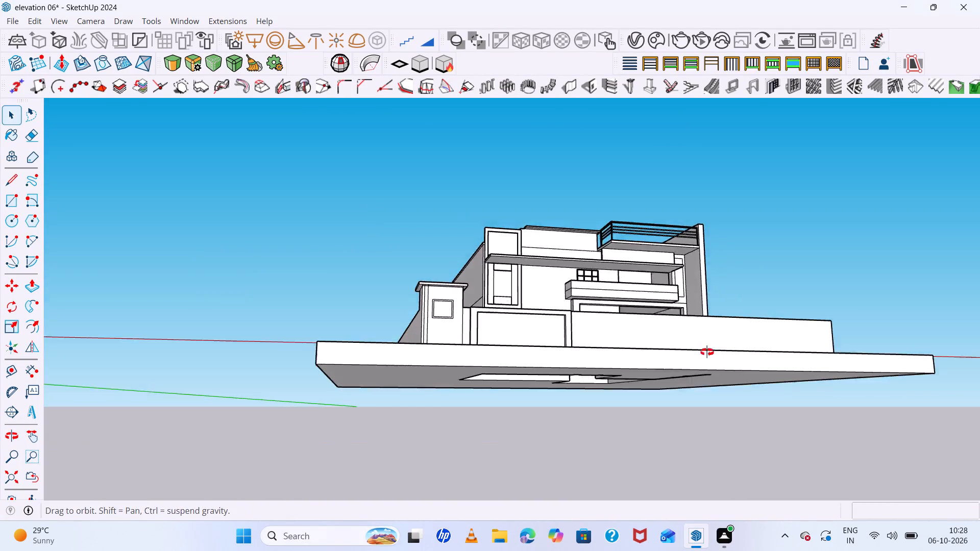
middle_click_drag(707, 352, 675, 403)
scroll(452, 319, "up", 7)
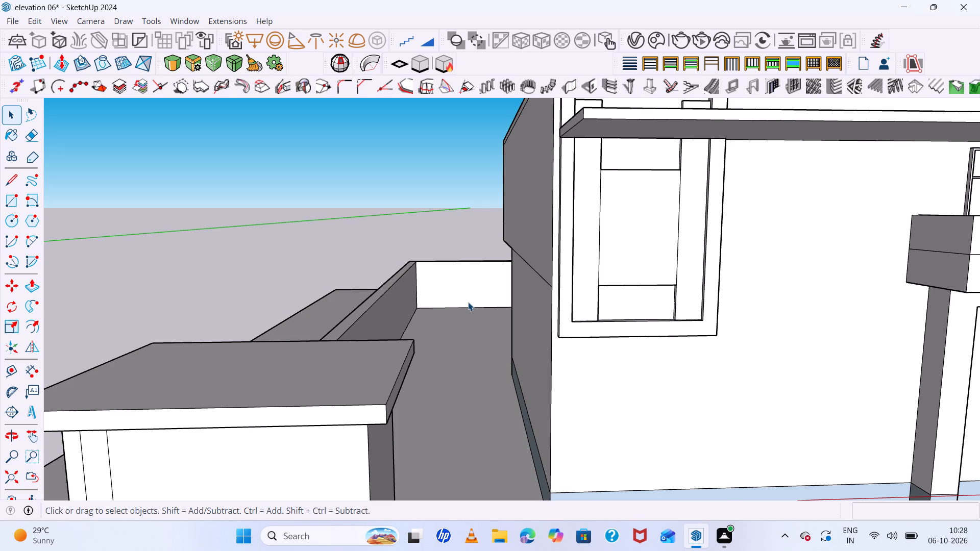
scroll(479, 270, "down", 11)
middle_click_drag(550, 268, 516, 258)
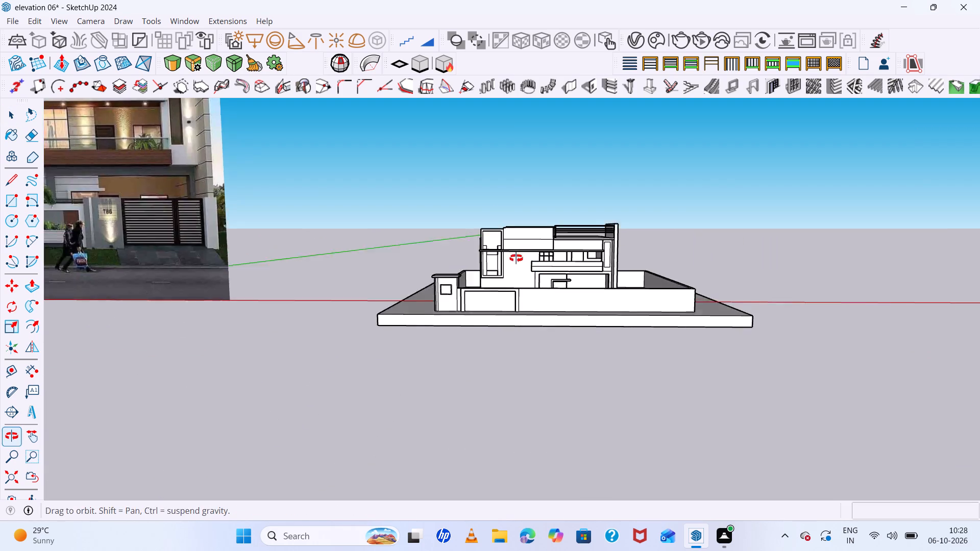
middle_click_drag(516, 258, 514, 257)
scroll(563, 284, "up", 7)
middle_click_drag(697, 334, 570, 233)
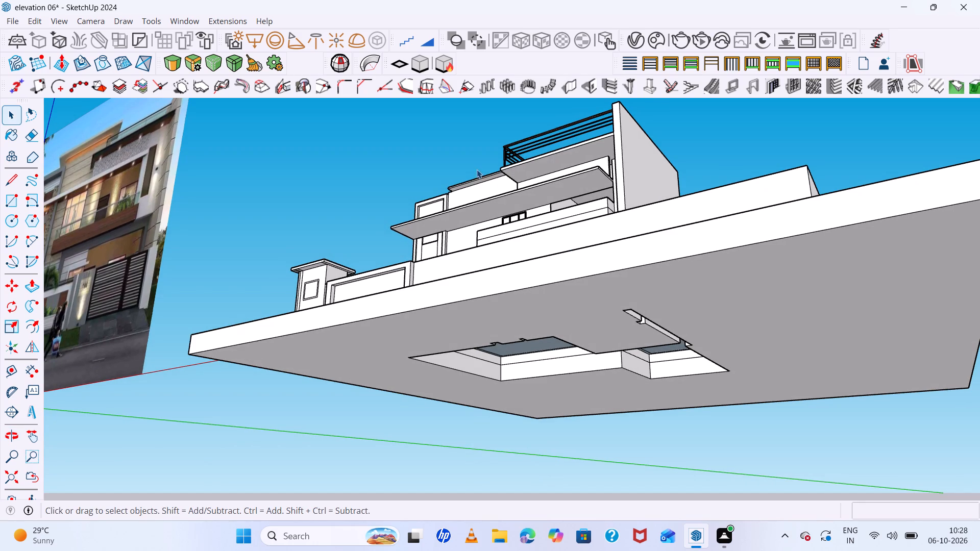
scroll(476, 161, "up", 5)
scroll(508, 162, "down", 6)
middle_click_drag(551, 197, 626, 411)
scroll(630, 409, "up", 6)
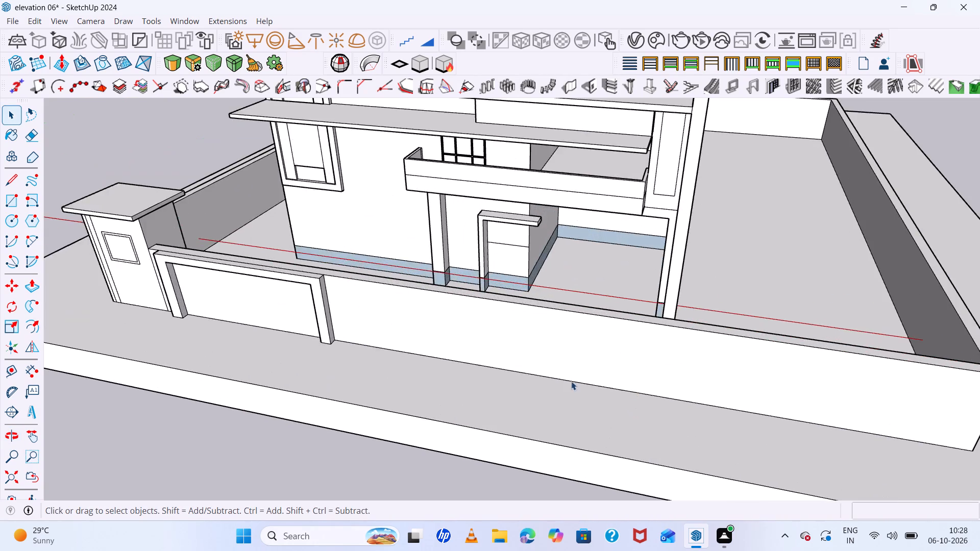
middle_click_drag(571, 381, 780, 322)
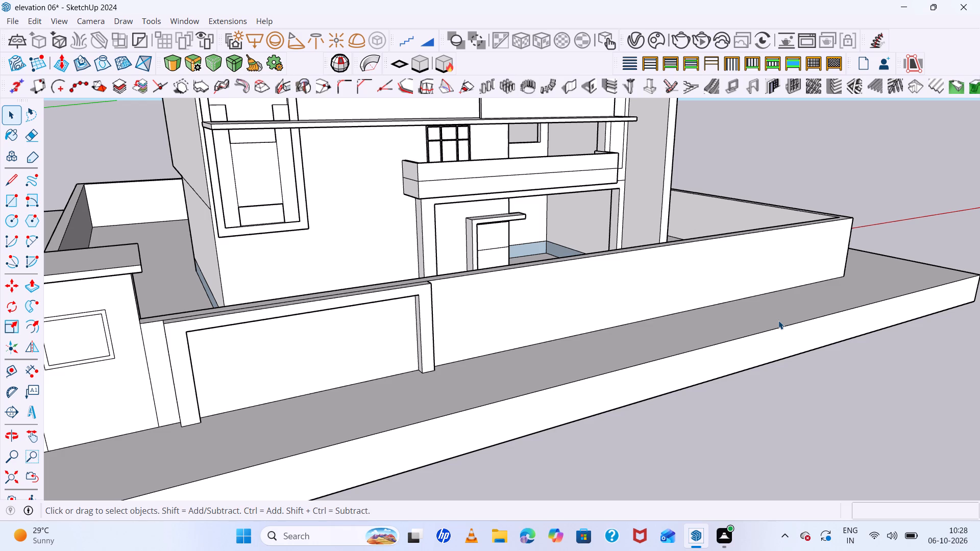
scroll(778, 319, "down", 8)
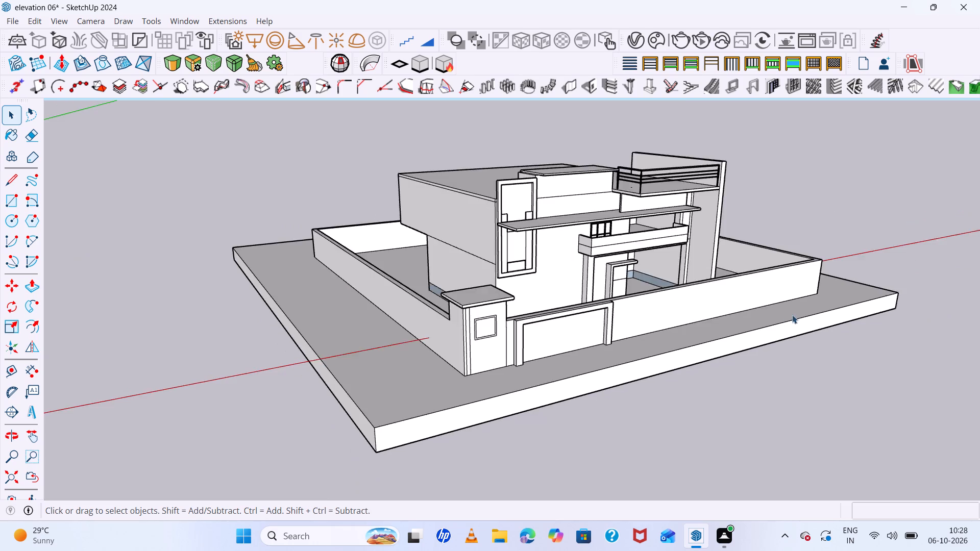
Examine the reference photo's framed boundary wall section, including its vertical stripes and planter.
scroll(792, 315, "down", 11)
middle_click_drag(831, 349, 773, 358)
scroll(27, 362, "up", 6)
scroll(339, 327, "up", 7)
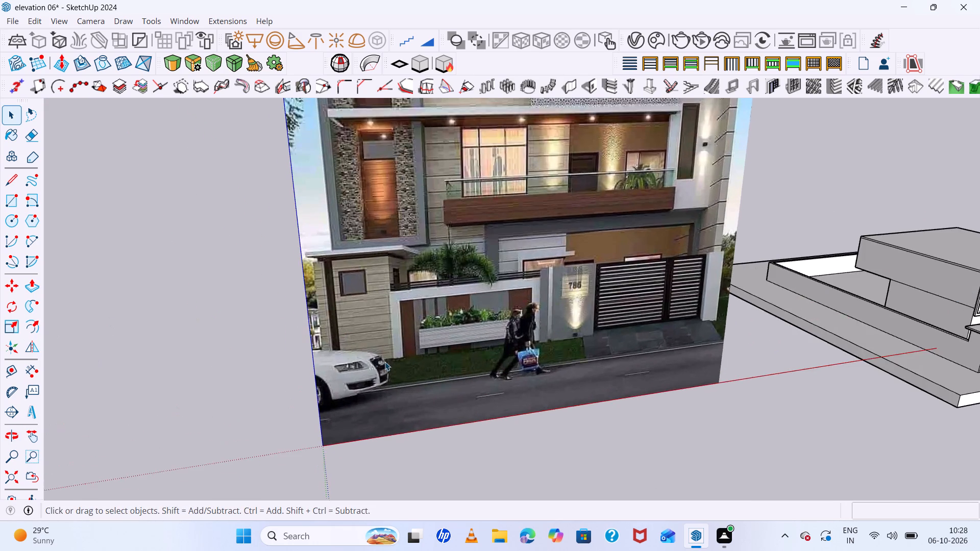
scroll(385, 362, "up", 12)
middle_click_drag(514, 370, 419, 332)
scroll(422, 331, "up", 1)
scroll(432, 324, "down", 10)
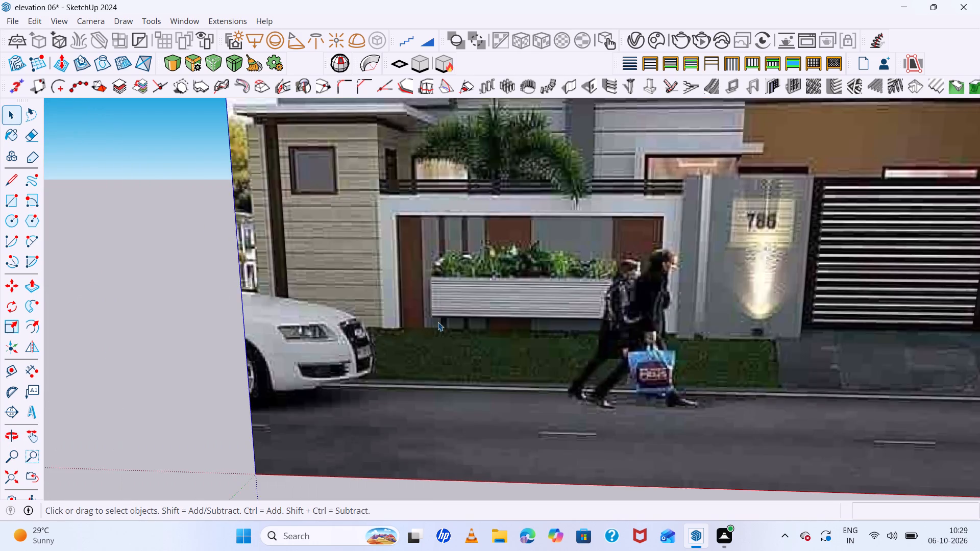
scroll(438, 322, "down", 5)
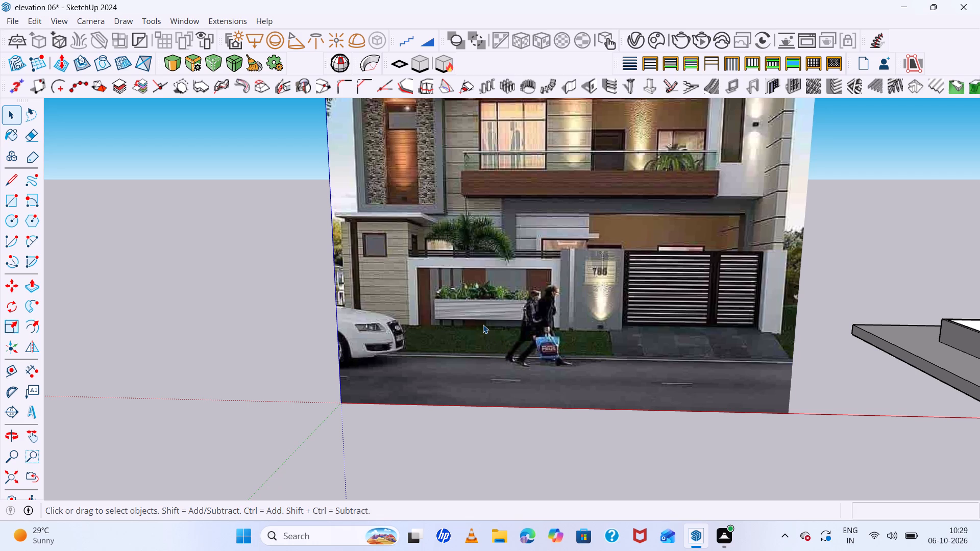
scroll(426, 266, "up", 9)
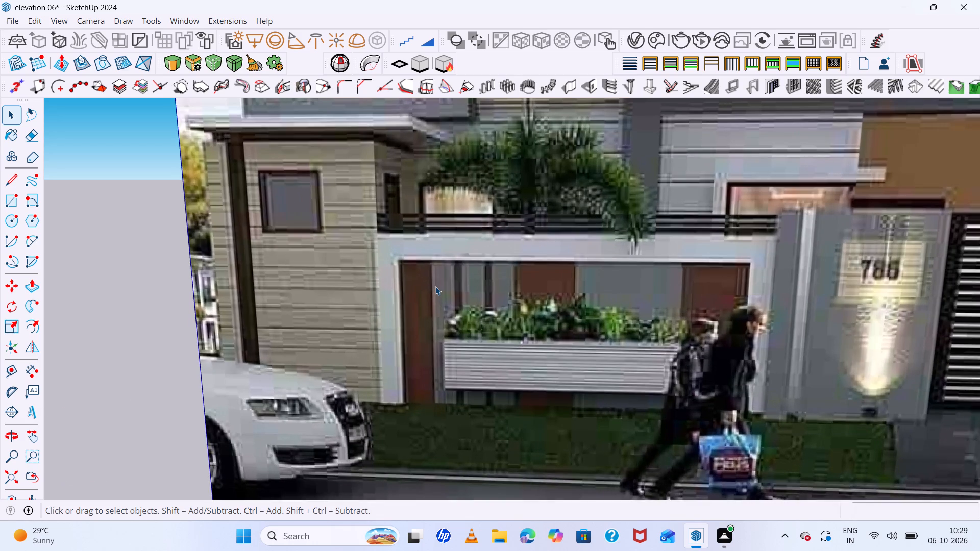
middle_click_drag(436, 287, 436, 260)
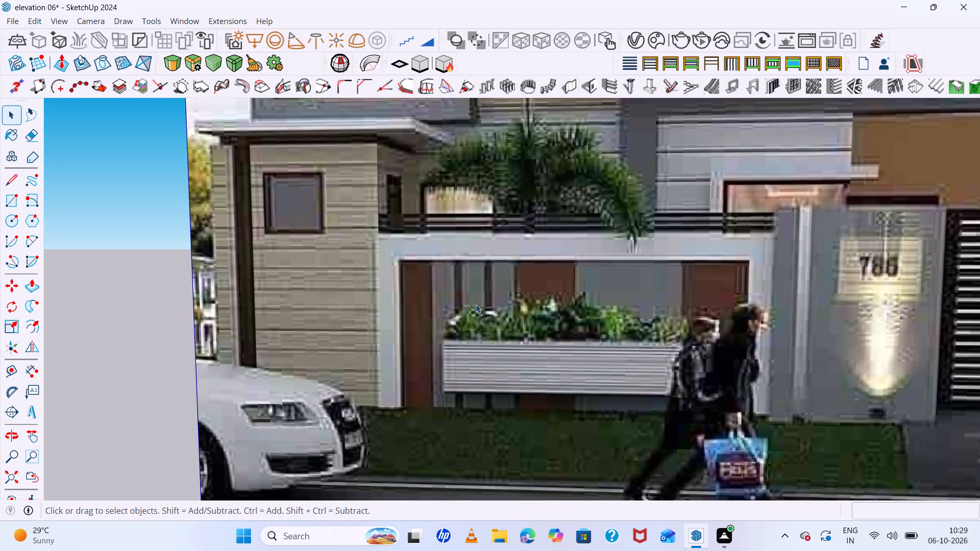
scroll(445, 263, "down", 13)
scroll(433, 264, "up", 5)
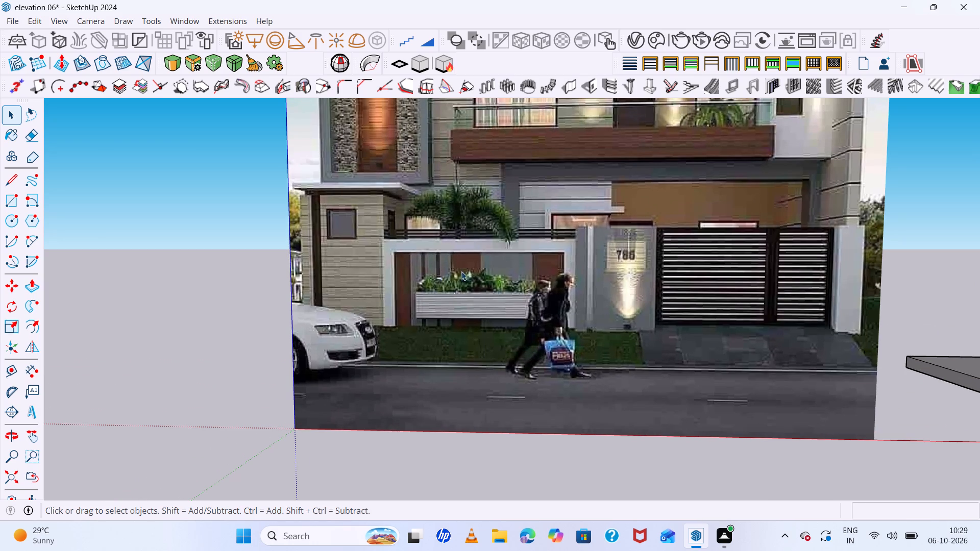
scroll(519, 275, "down", 10)
scroll(792, 332, "up", 5)
Draw a vertical strip rectangle about 9" by 7' on the recessed wall, from the top band's underside to the base slab, near the pillar-side upright.
scroll(638, 236, "down", 6)
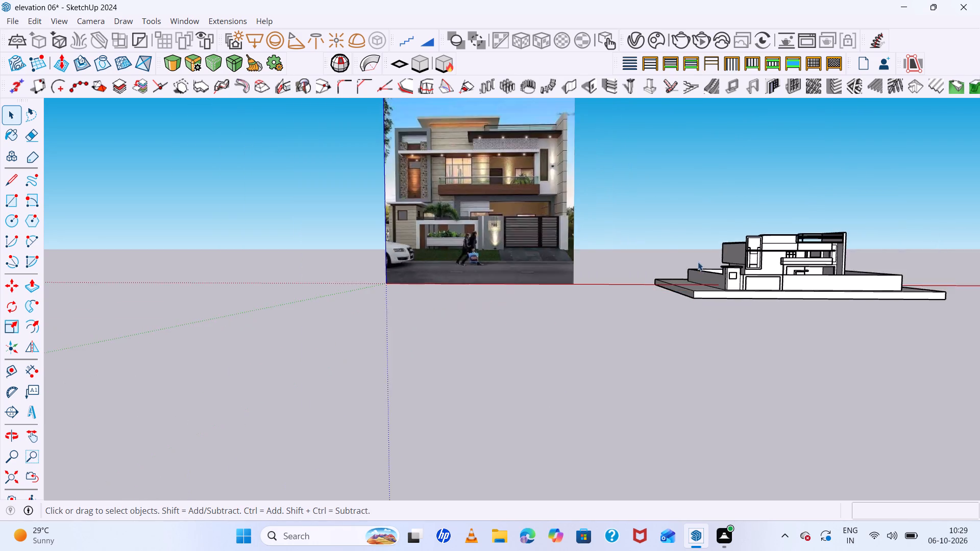
scroll(787, 309, "up", 20)
middle_click_drag(756, 264, 746, 226)
scroll(452, 202, "up", 7)
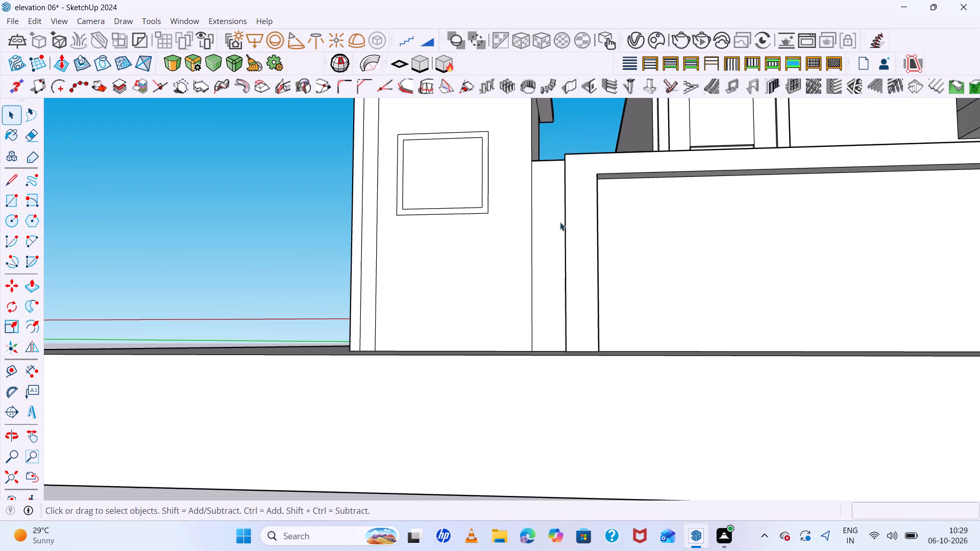
key("r")
scroll(560, 143, "down", 6)
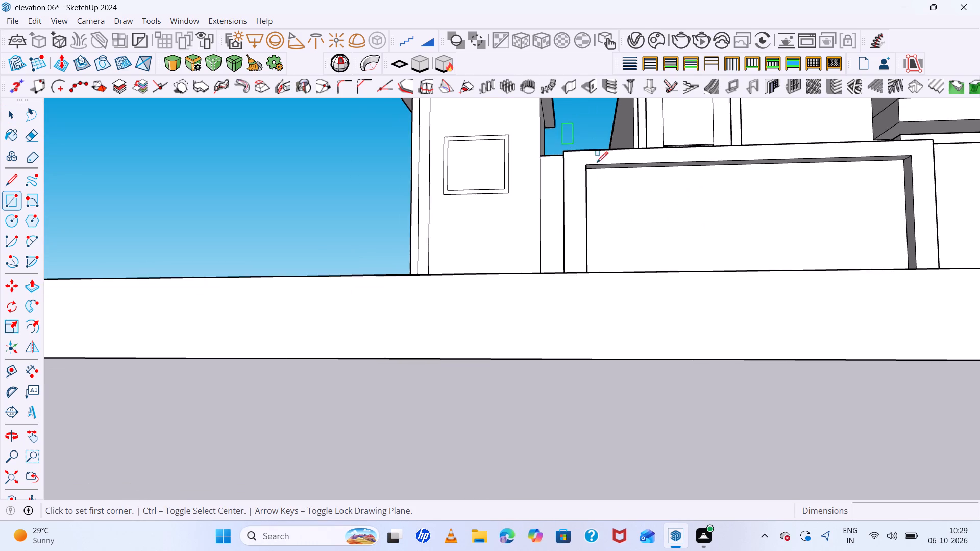
middle_click_drag(699, 238, 724, 286)
scroll(894, 292, "up", 1)
scroll(596, 69, "down", 7)
scroll(685, 141, "down", 8)
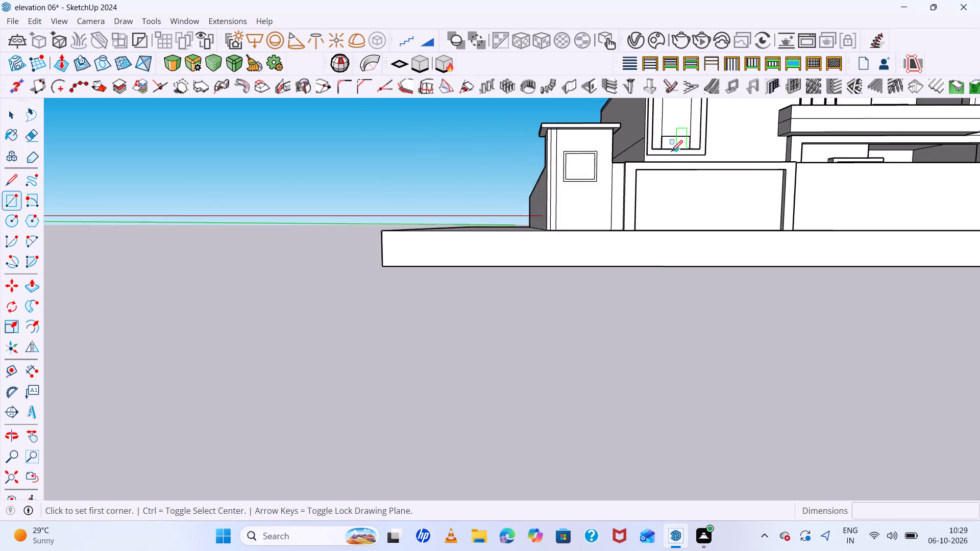
scroll(671, 152, "down", 2)
middle_click_drag(839, 206, 850, 203)
scroll(847, 206, "up", 5)
scroll(659, 160, "up", 5)
middle_click_drag(724, 234, 827, 265)
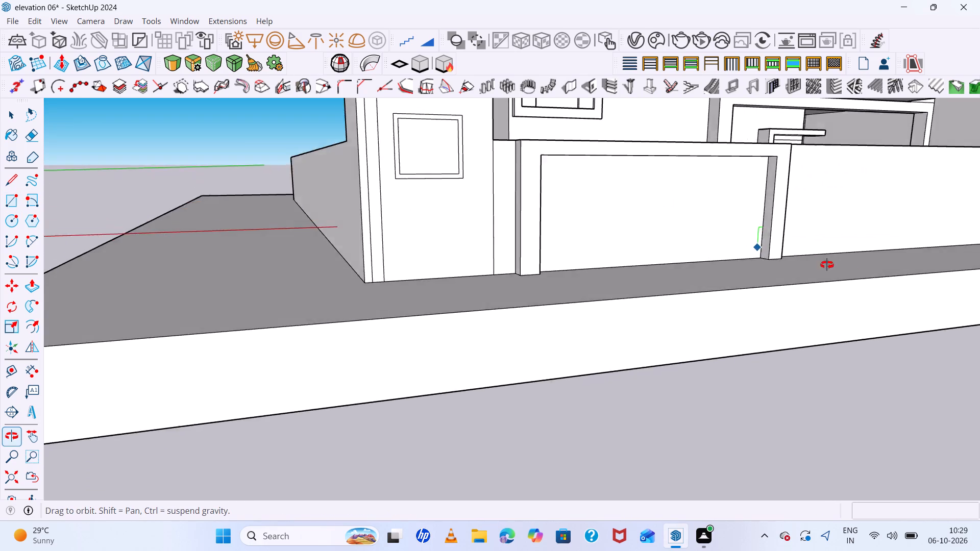
middle_click_drag(827, 265, 678, 311)
scroll(460, 223, "down", 6)
scroll(539, 273, "up", 4)
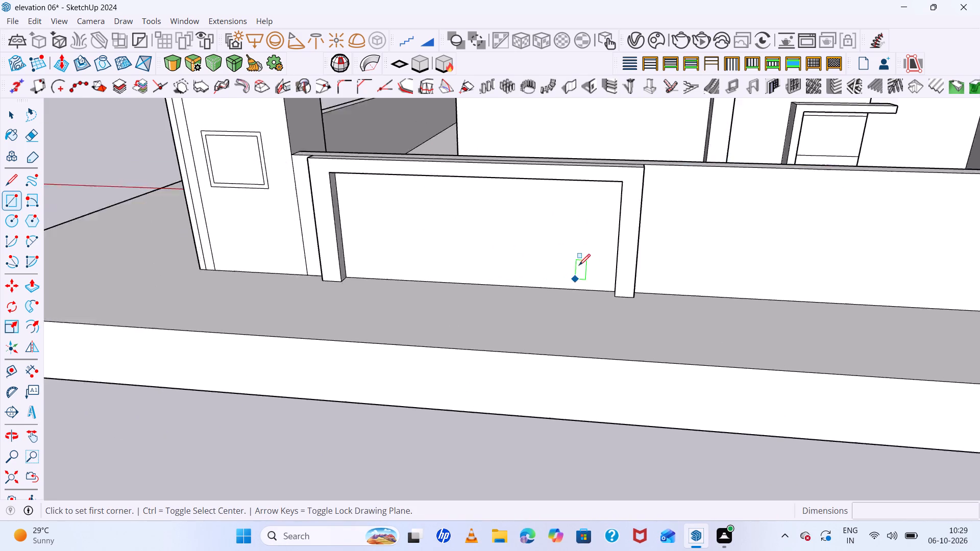
scroll(579, 265, "up", 7)
middle_click_drag(653, 343, 736, 299)
scroll(749, 293, "down", 5)
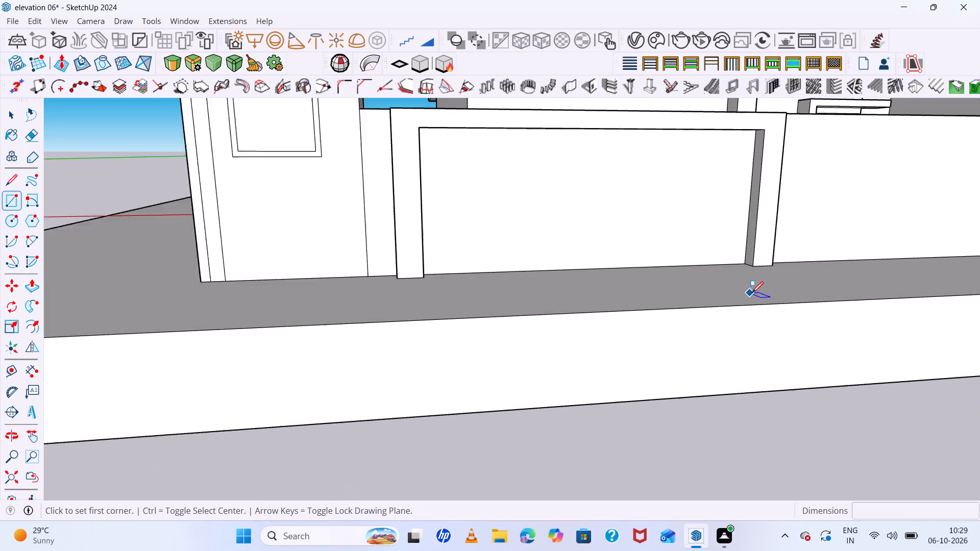
scroll(752, 293, "down", 8)
scroll(648, 184, "up", 6)
middle_click_drag(671, 177, 589, 93)
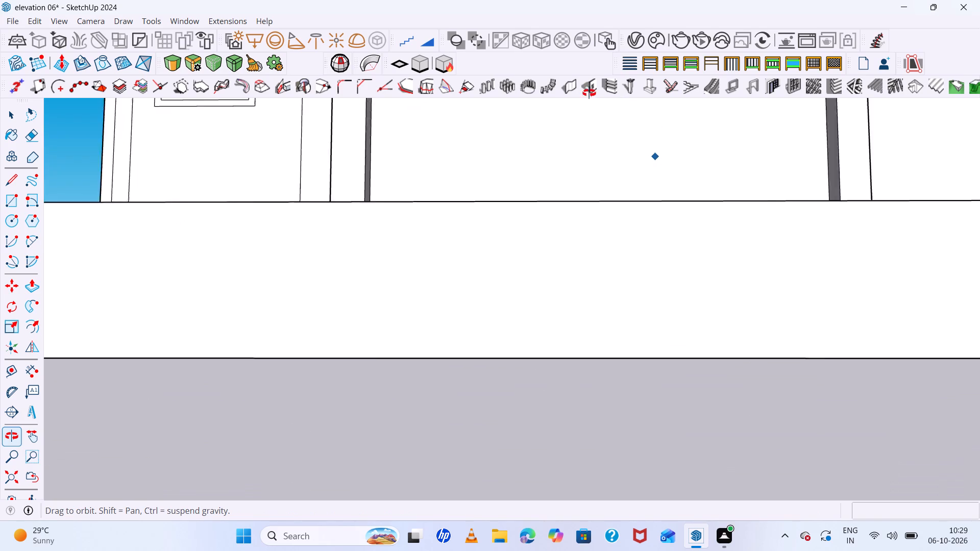
middle_click_drag(589, 93, 602, 161)
scroll(626, 182, "down", 6)
scroll(586, 131, "up", 3)
scroll(532, 111, "down", 12)
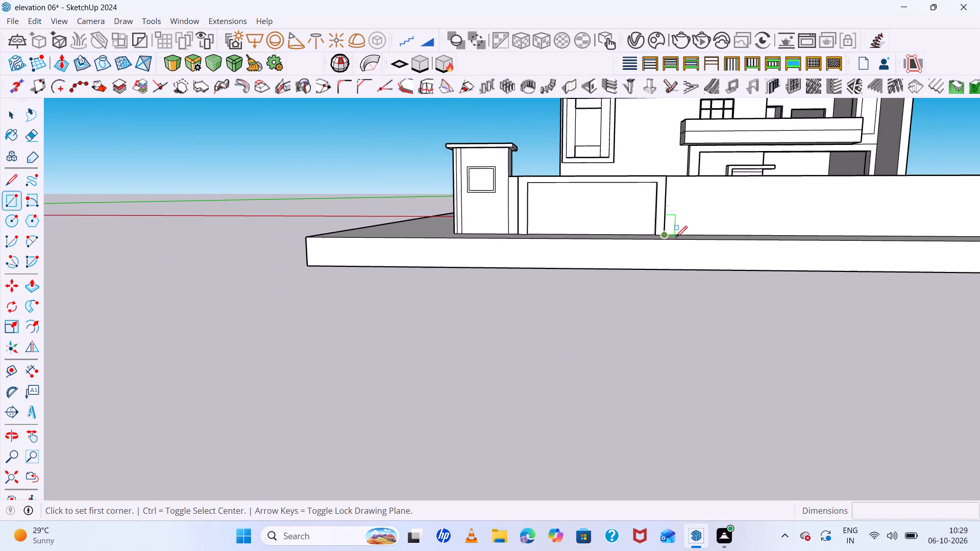
middle_click_drag(678, 239, 793, 279)
scroll(570, 135, "up", 12)
middle_click_drag(702, 251, 616, 146)
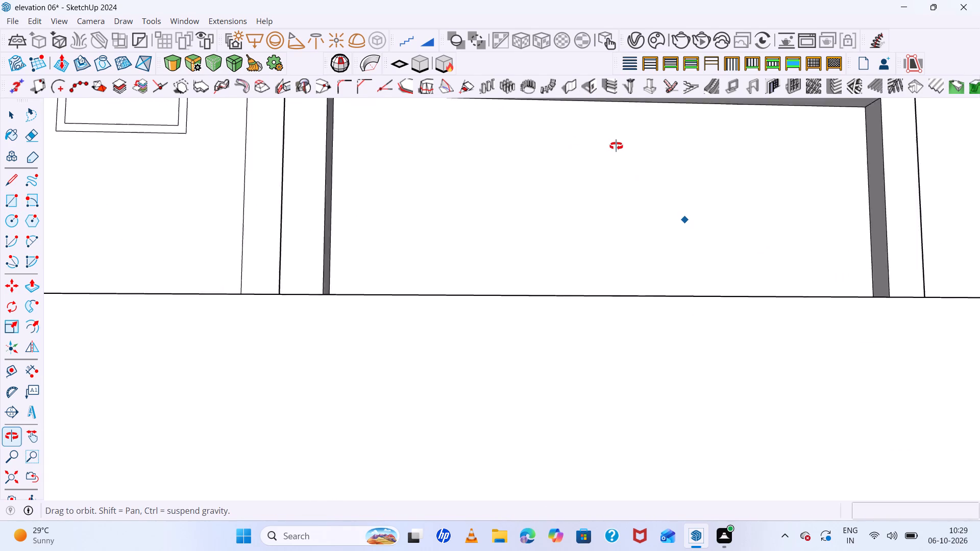
middle_click_drag(616, 146, 615, 145)
middle_click_drag(621, 163, 645, 204)
scroll(651, 211, "down", 6)
scroll(569, 135, "up", 7)
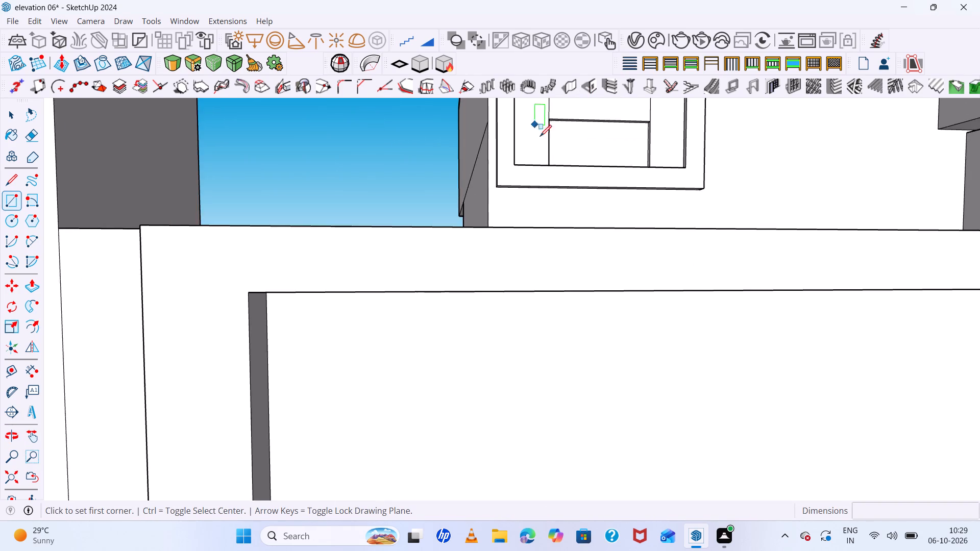
middle_click_drag(596, 195, 589, 151)
scroll(594, 167, "down", 7)
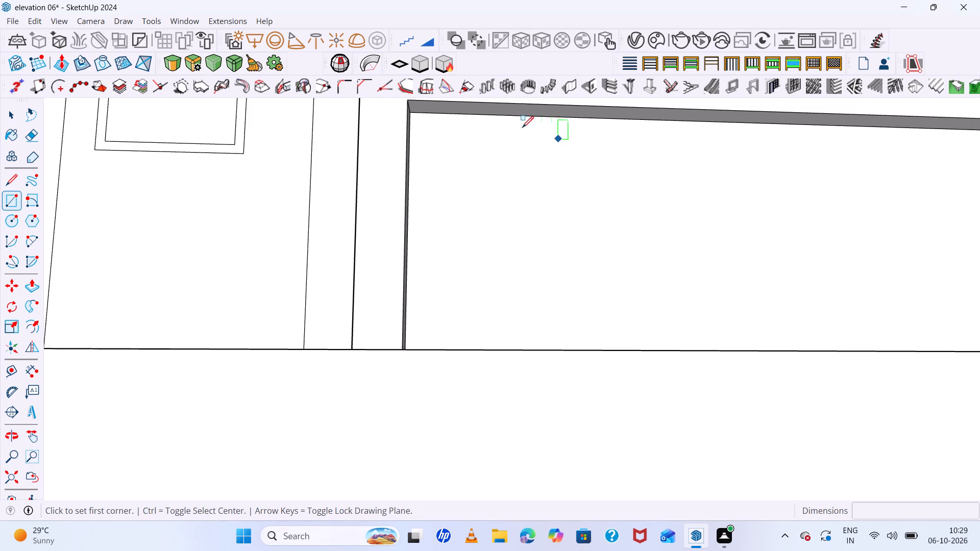
left_click(495, 117)
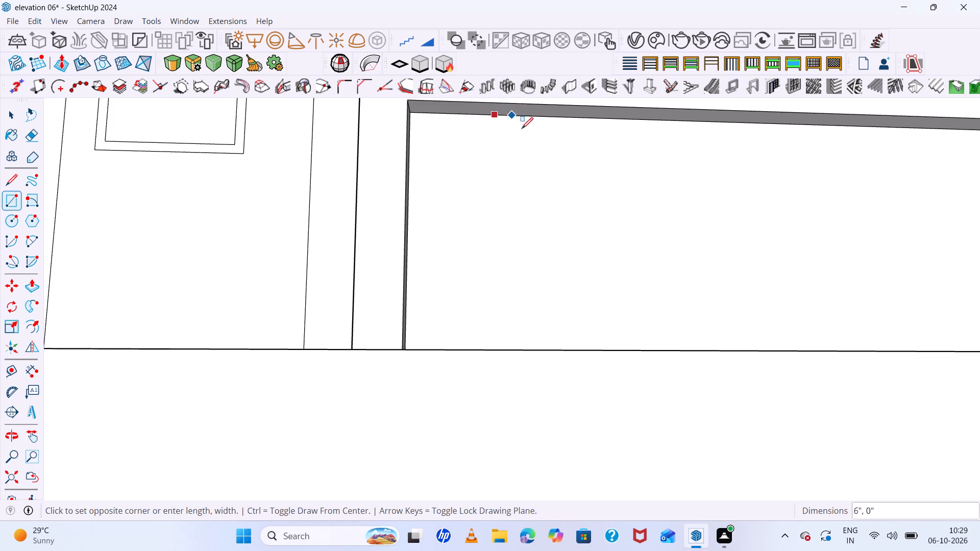
scroll(548, 230, "down", 6)
middle_click_drag(548, 235, 557, 296)
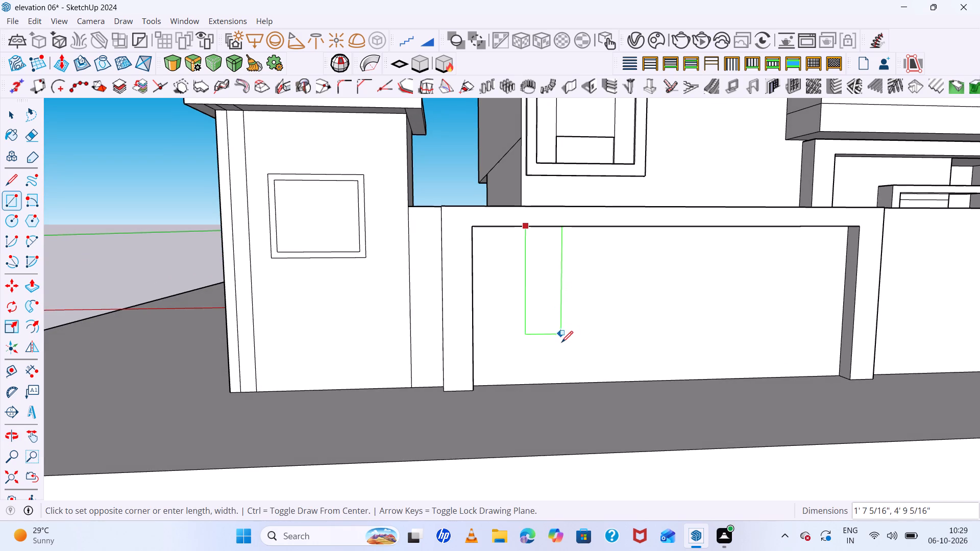
left_click(542, 383)
scroll(538, 254, "up", 2)
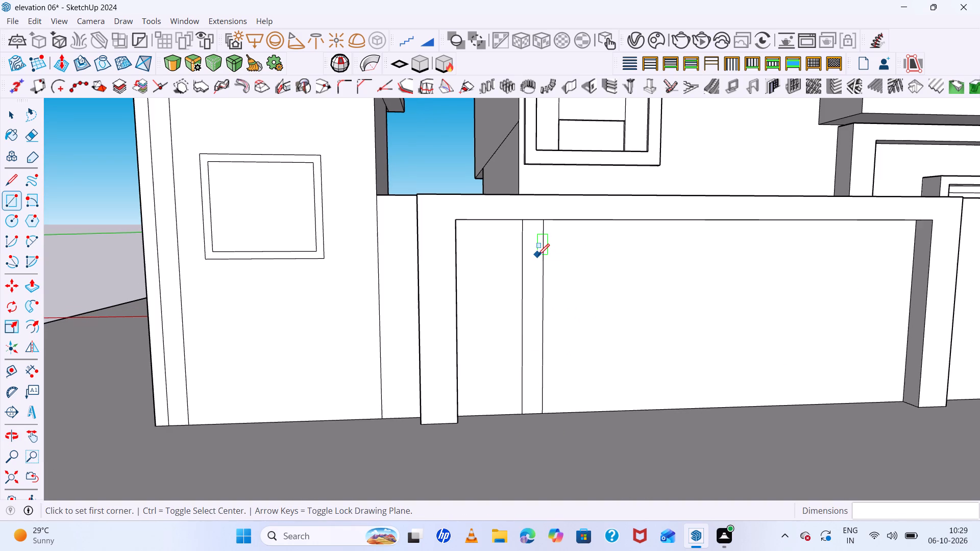
Copy the vertical strip face and paste it along the wall's base edge, leaving a gap of about one strip width.
key("space")
left_click(532, 296)
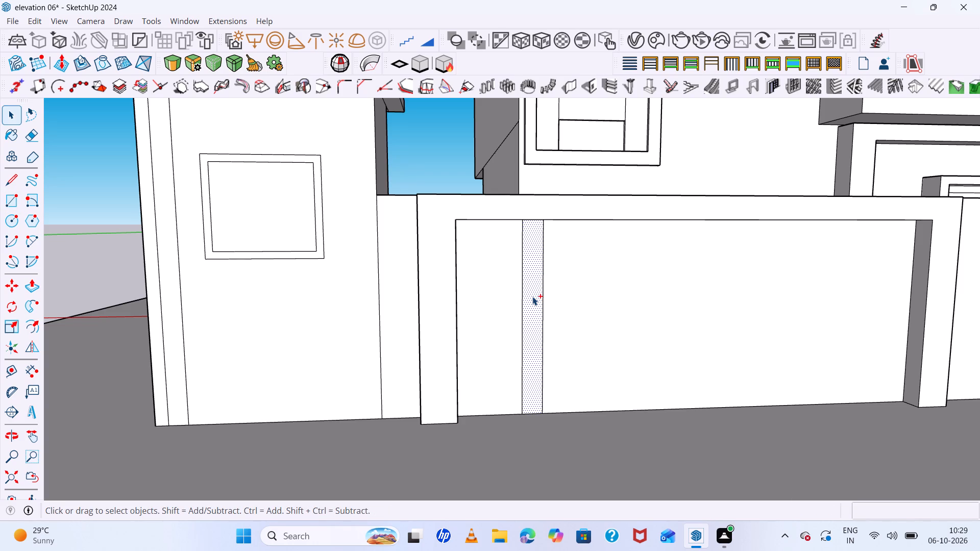
key("ctrl+c")
key("ctrl+v")
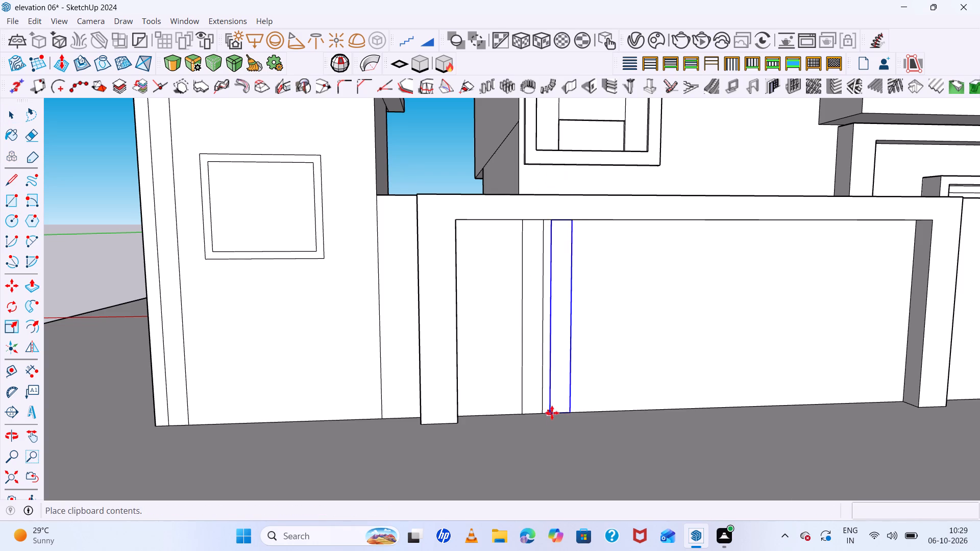
scroll(563, 410, "up", 8)
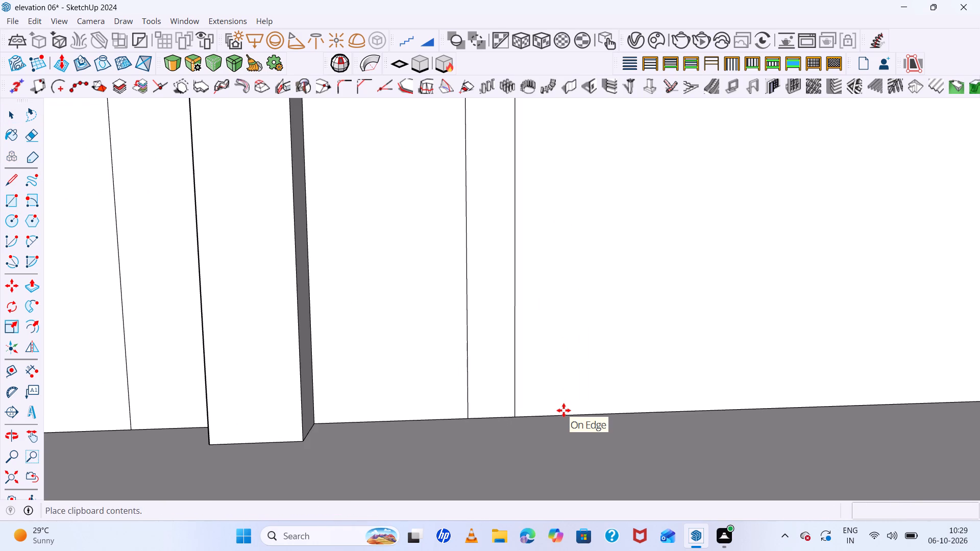
double_click(563, 416)
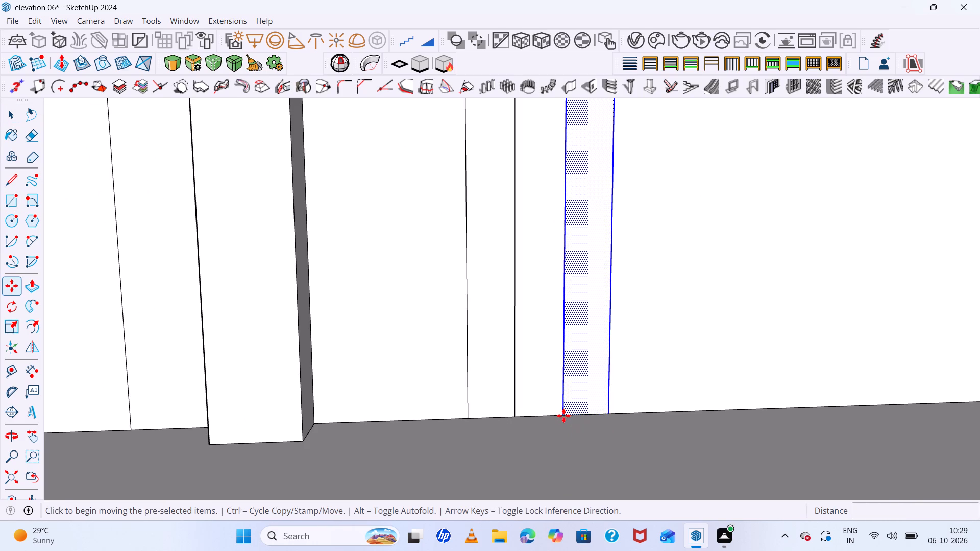
scroll(462, 359, "down", 12)
middle_click_drag(539, 363, 471, 320)
key("space")
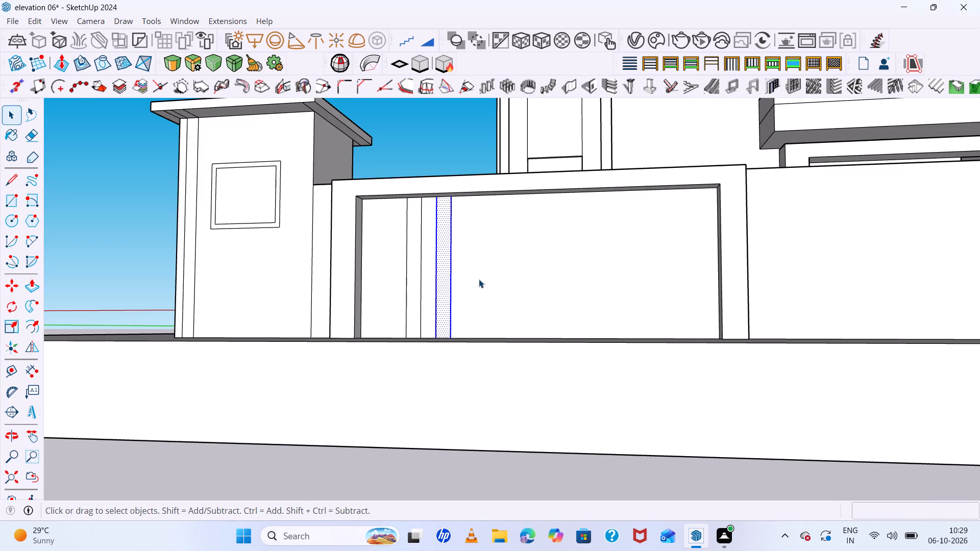
left_click(494, 274)
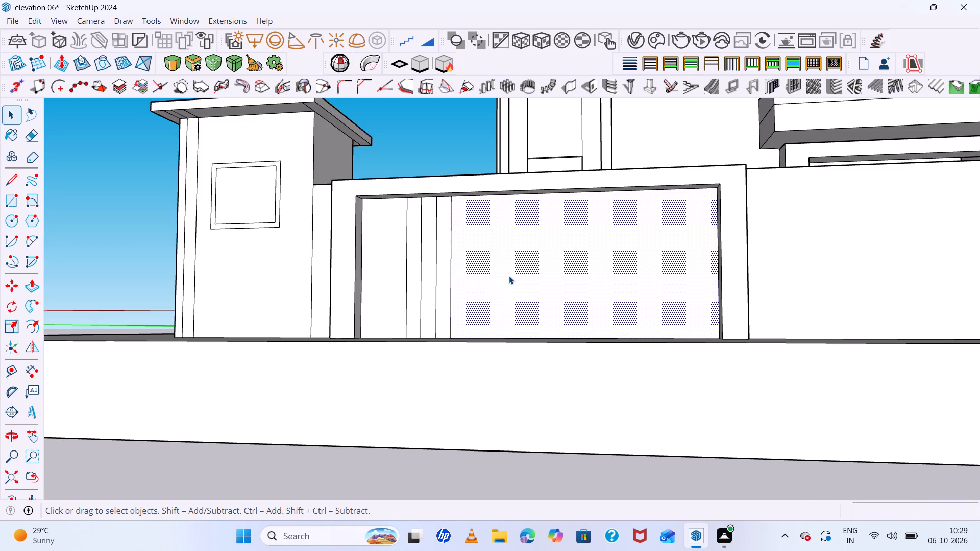
scroll(534, 279, "down", 14)
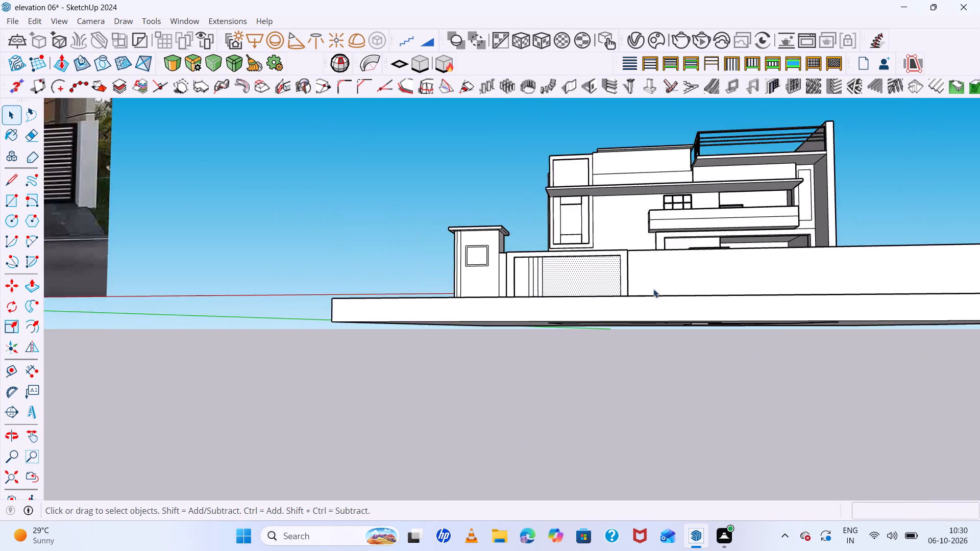
Draw two full-height vertical lines, about 7' long, on the recessed panel: one past the second strip, one near the far upright.
scroll(653, 289, "down", 6)
scroll(170, 222, "up", 4)
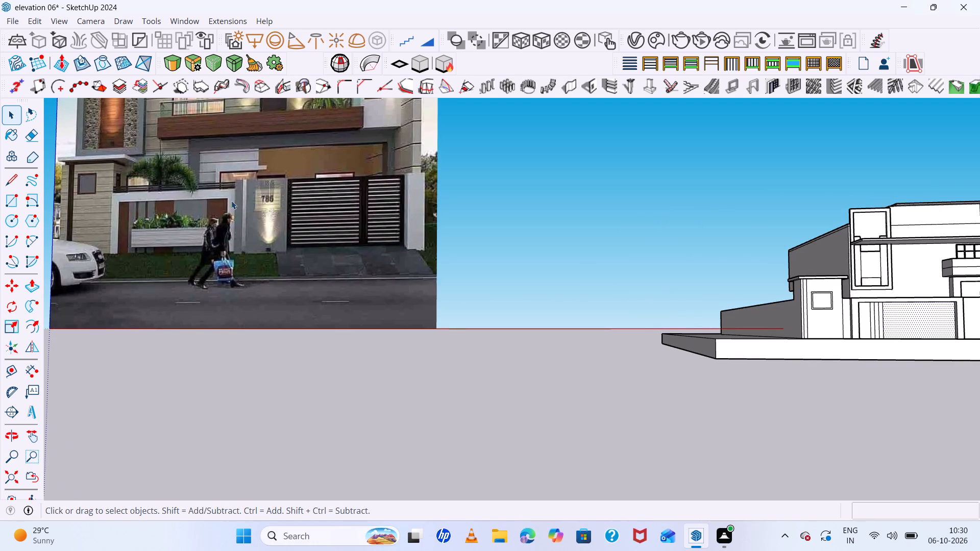
scroll(254, 157, "down", 6)
scroll(498, 205, "up", 12)
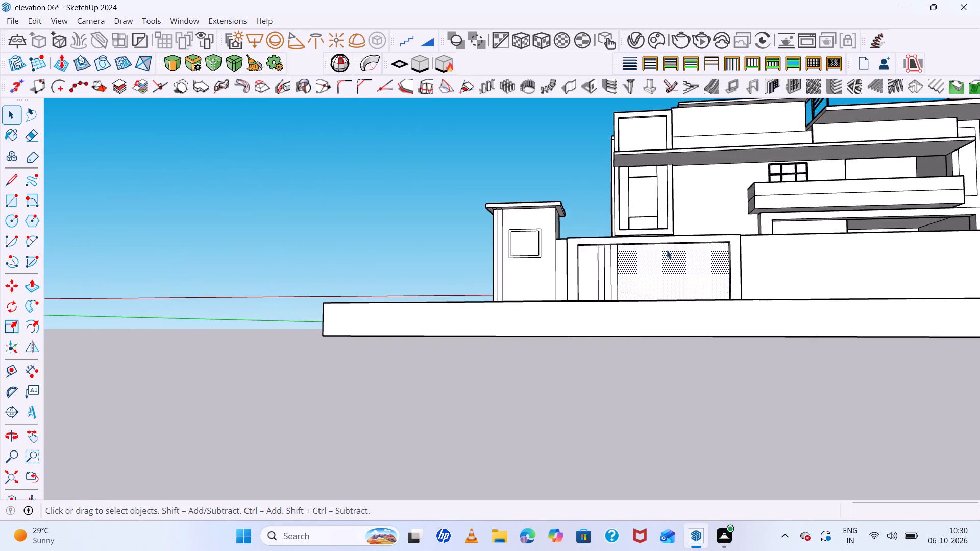
scroll(667, 250, "up", 5)
scroll(505, 206, "down", 3)
scroll(688, 276, "up", 6)
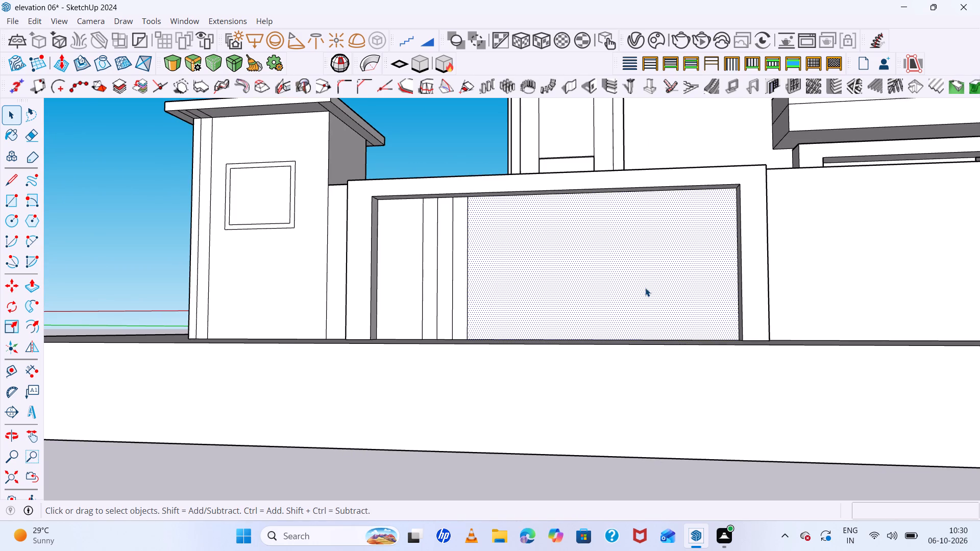
key("l")
scroll(532, 232, "up", 5)
scroll(518, 184, "up", 1)
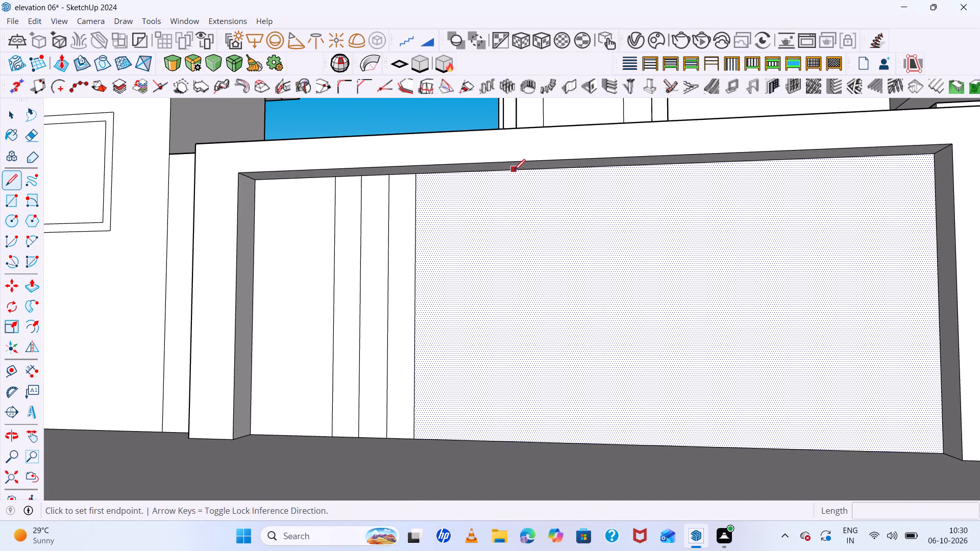
left_click(516, 171)
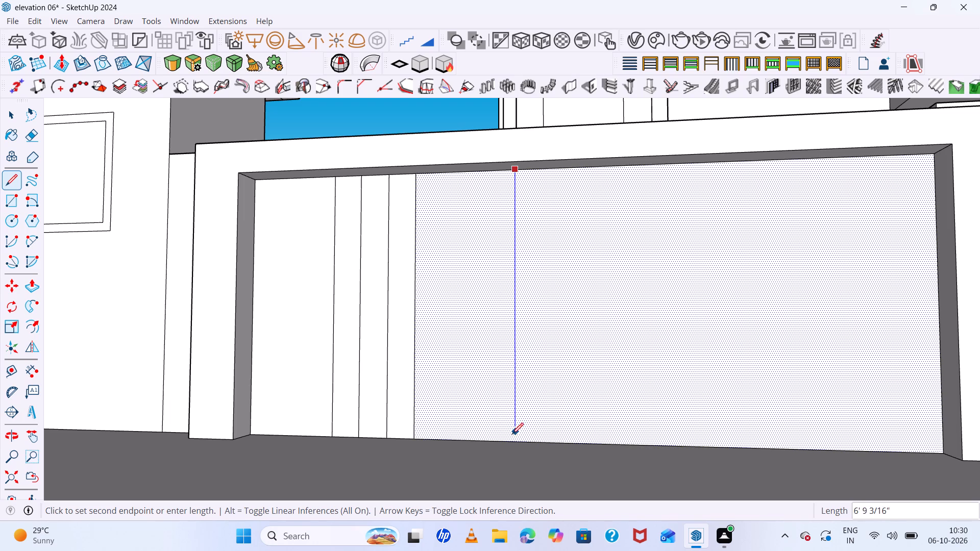
double_click(515, 440)
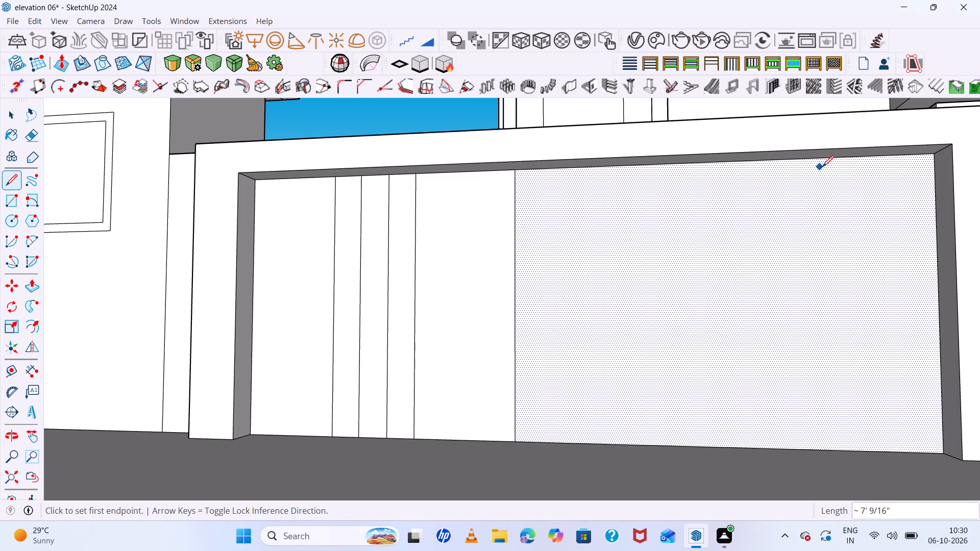
left_click(837, 161)
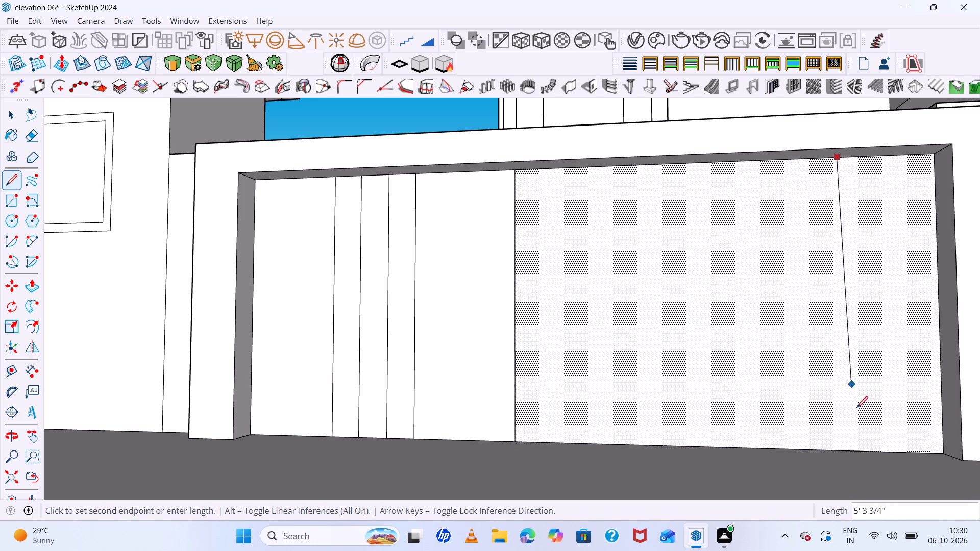
double_click(843, 450)
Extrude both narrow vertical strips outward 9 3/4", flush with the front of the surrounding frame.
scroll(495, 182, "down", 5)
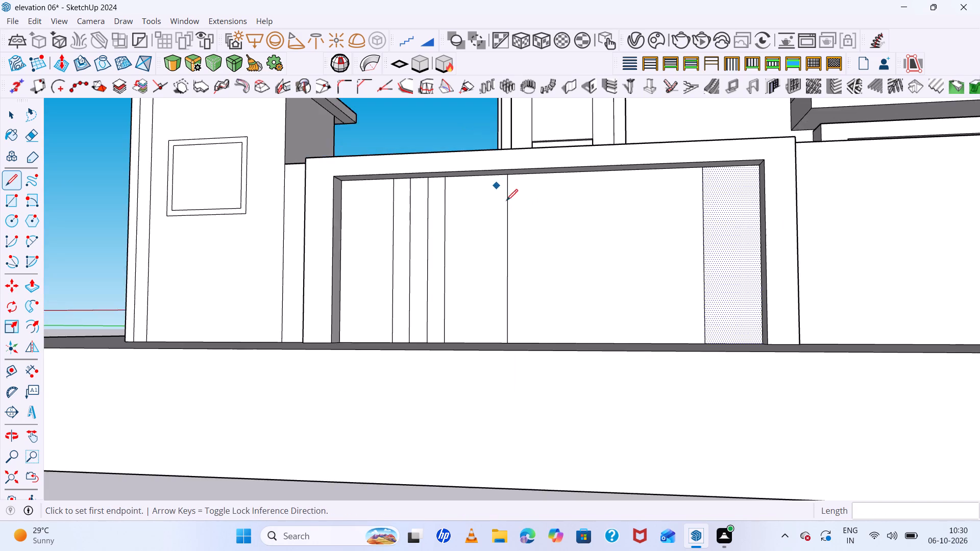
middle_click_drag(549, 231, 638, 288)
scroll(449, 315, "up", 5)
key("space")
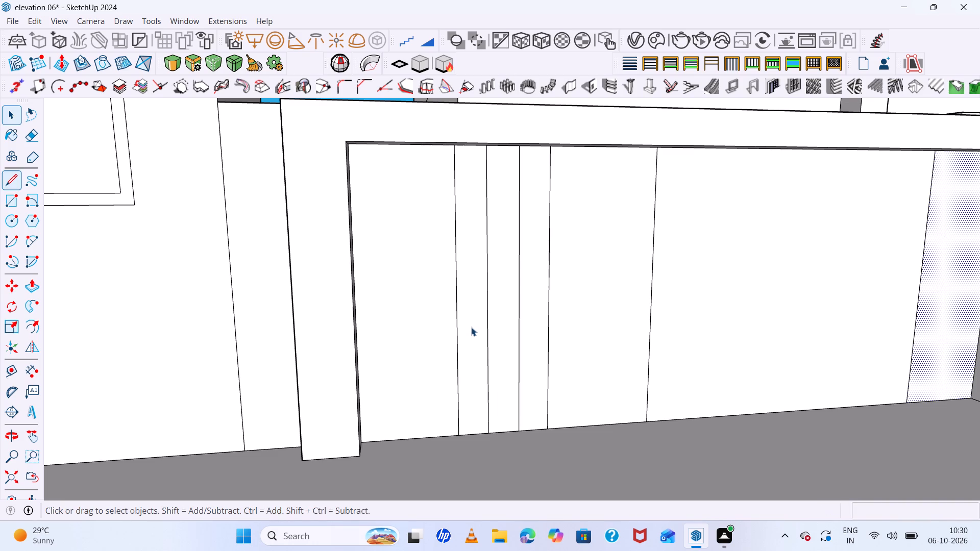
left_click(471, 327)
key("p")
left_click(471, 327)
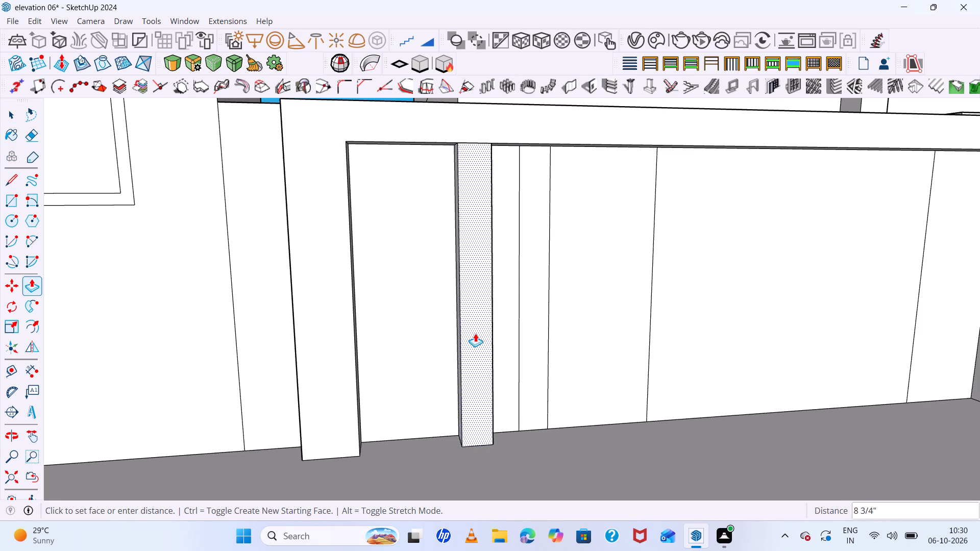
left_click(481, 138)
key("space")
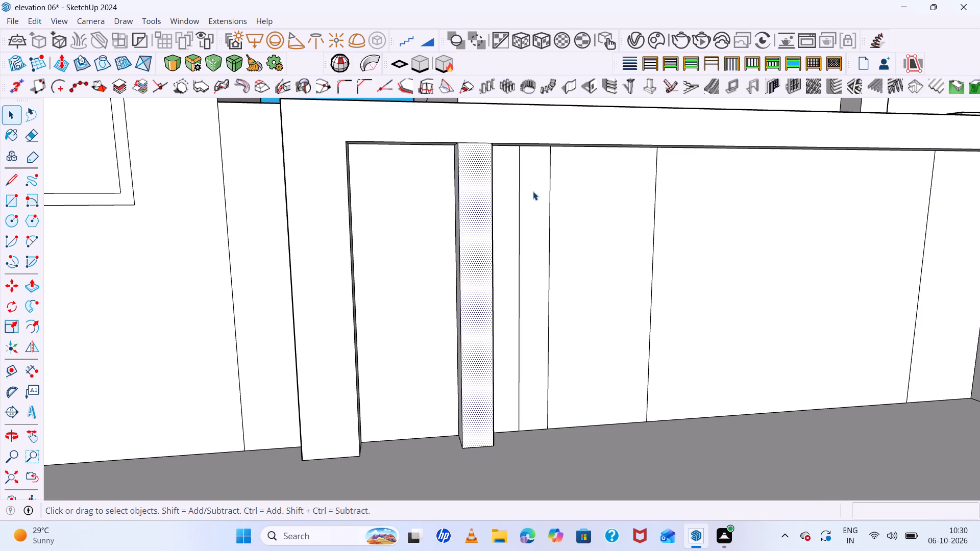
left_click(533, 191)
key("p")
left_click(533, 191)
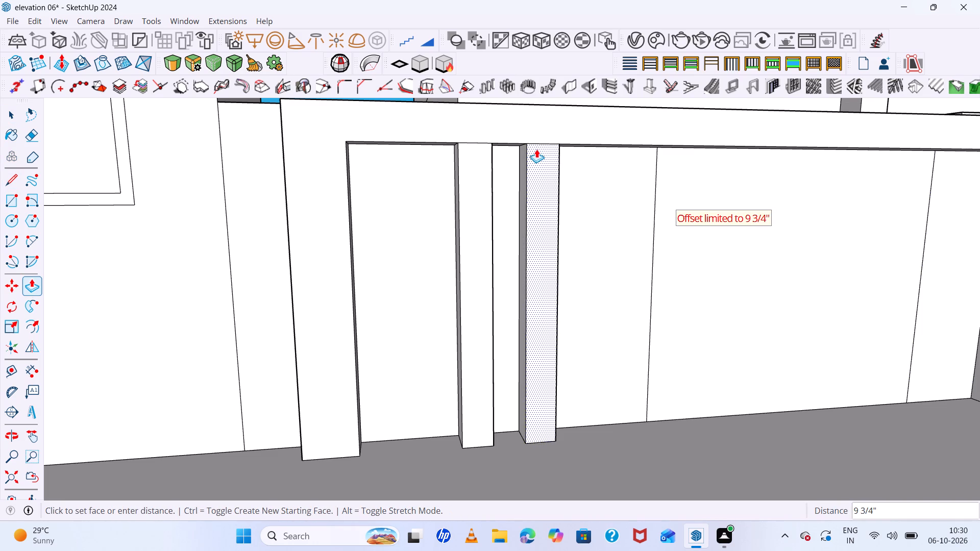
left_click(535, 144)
Examine the reference photo's framed wall section and compare its stripe layout with the modelled panel.
scroll(387, 244, "down", 4)
middle_click_drag(411, 256, 238, 229)
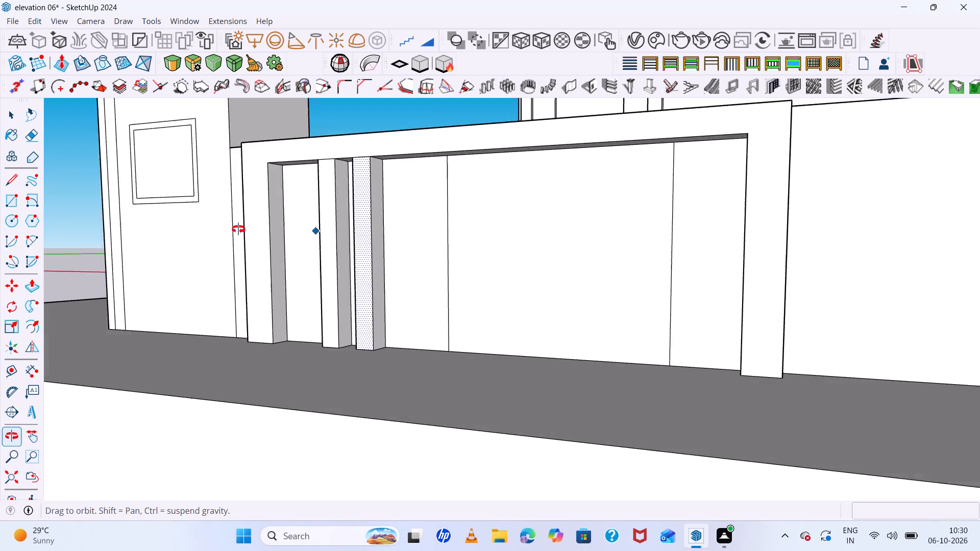
middle_click_drag(238, 229, 236, 230)
scroll(450, 242, "down", 6)
middle_click(450, 242)
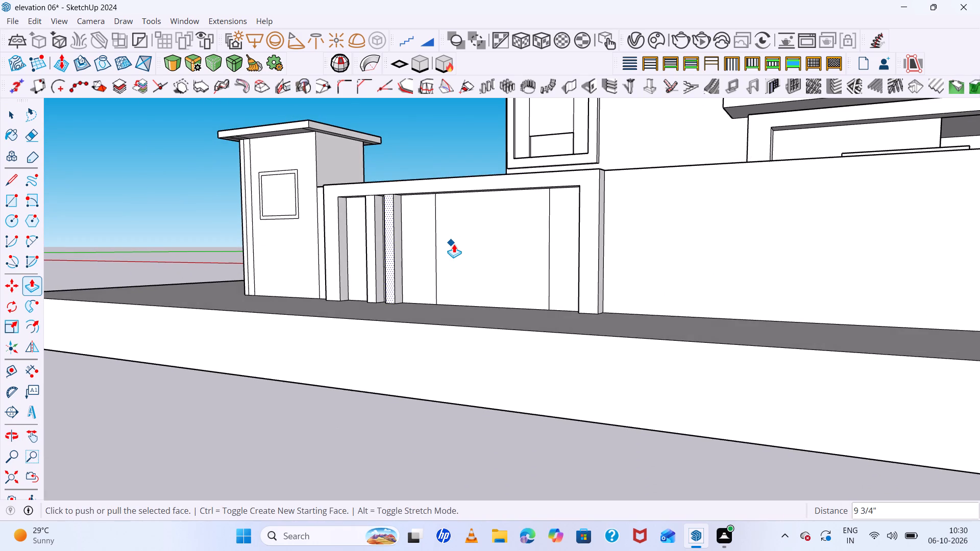
scroll(483, 247, "down", 20)
scroll(273, 190, "down", 6)
scroll(218, 180, "up", 2)
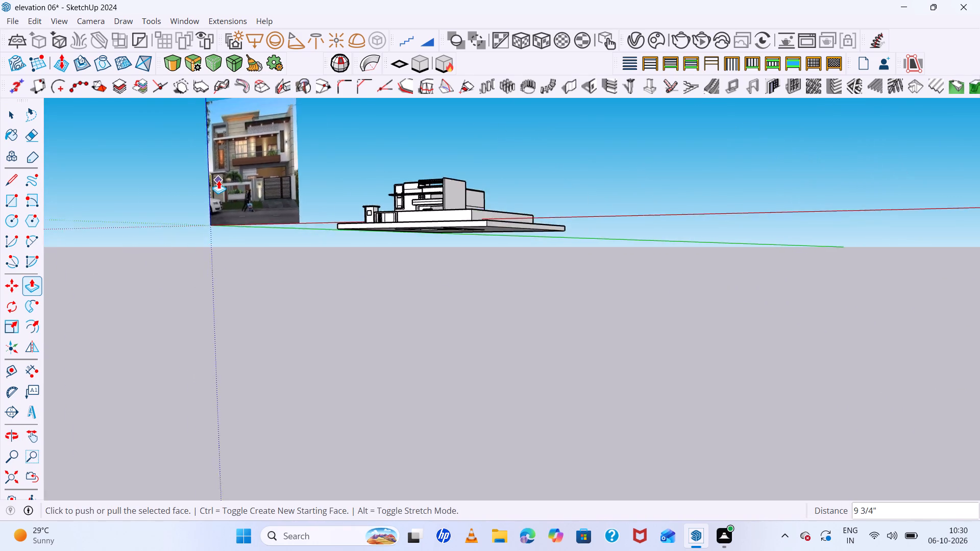
scroll(218, 180, "up", 20)
scroll(218, 180, "up", 5)
middle_click_drag(313, 236, 373, 266)
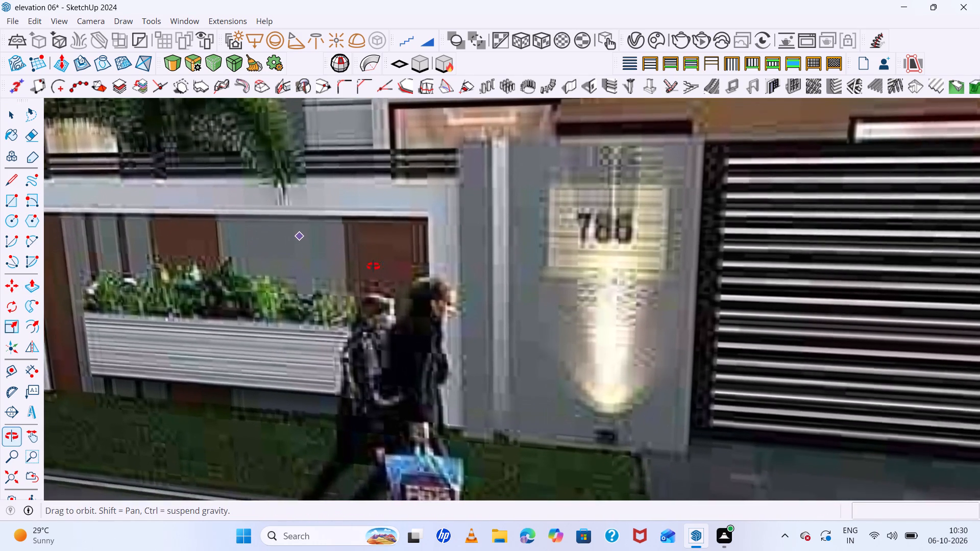
middle_click_drag(373, 266, 343, 240)
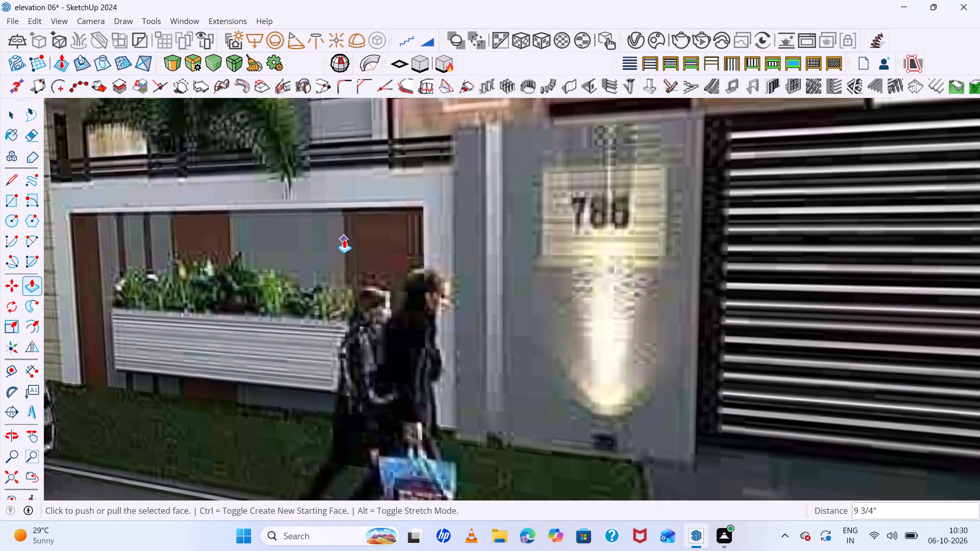
scroll(317, 230, "down", 7)
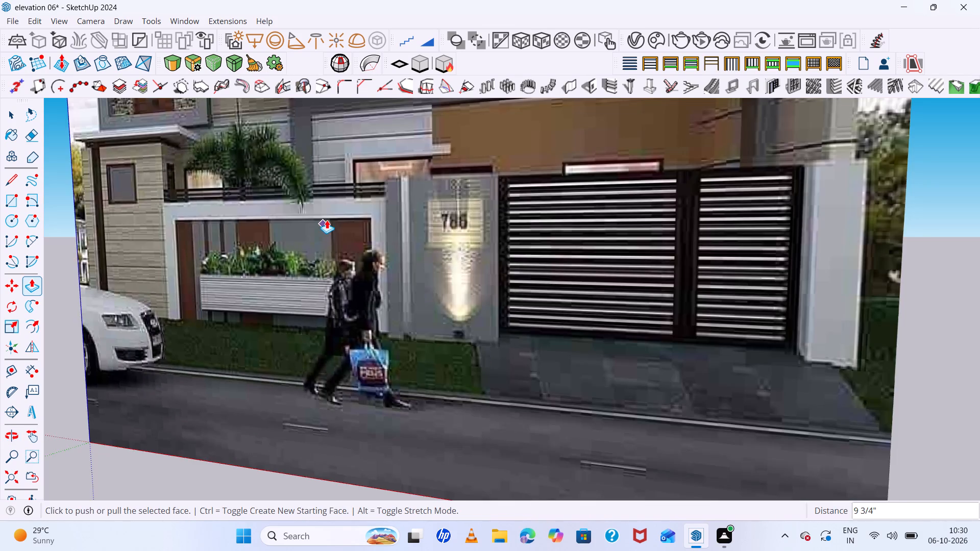
scroll(327, 216, "down", 17)
scroll(462, 249, "up", 7)
scroll(739, 299, "up", 5)
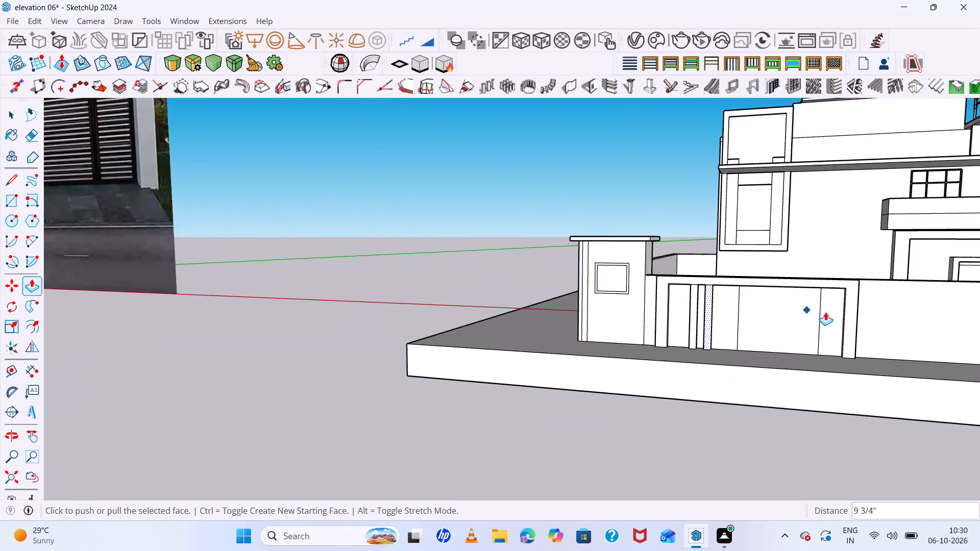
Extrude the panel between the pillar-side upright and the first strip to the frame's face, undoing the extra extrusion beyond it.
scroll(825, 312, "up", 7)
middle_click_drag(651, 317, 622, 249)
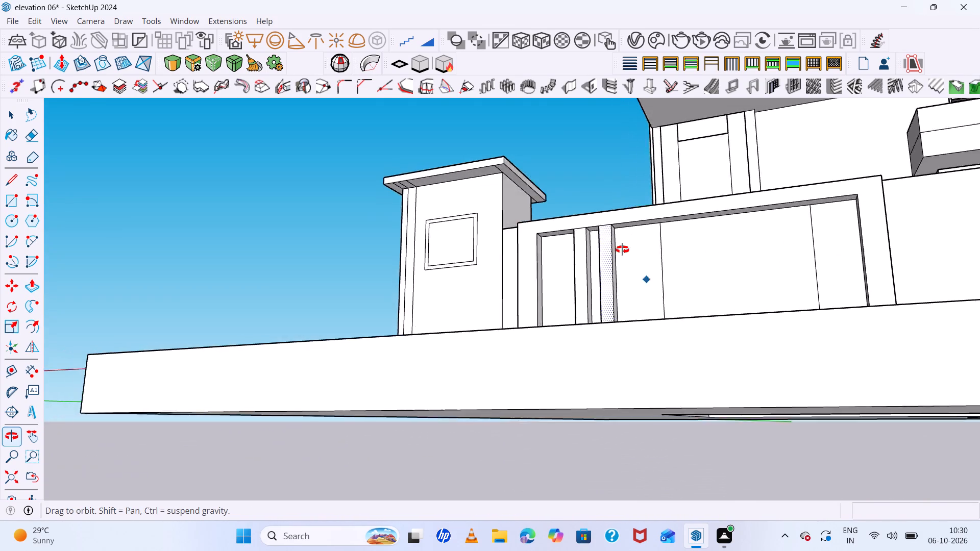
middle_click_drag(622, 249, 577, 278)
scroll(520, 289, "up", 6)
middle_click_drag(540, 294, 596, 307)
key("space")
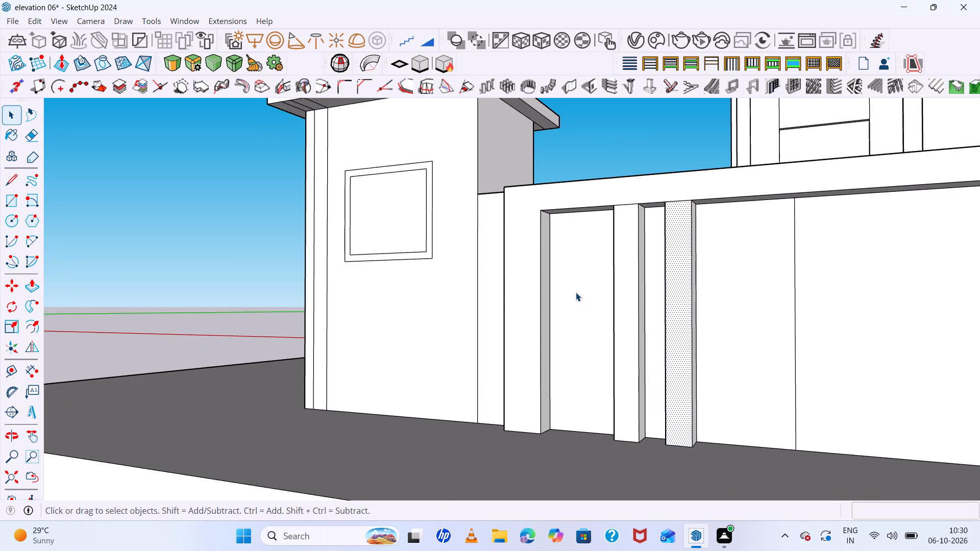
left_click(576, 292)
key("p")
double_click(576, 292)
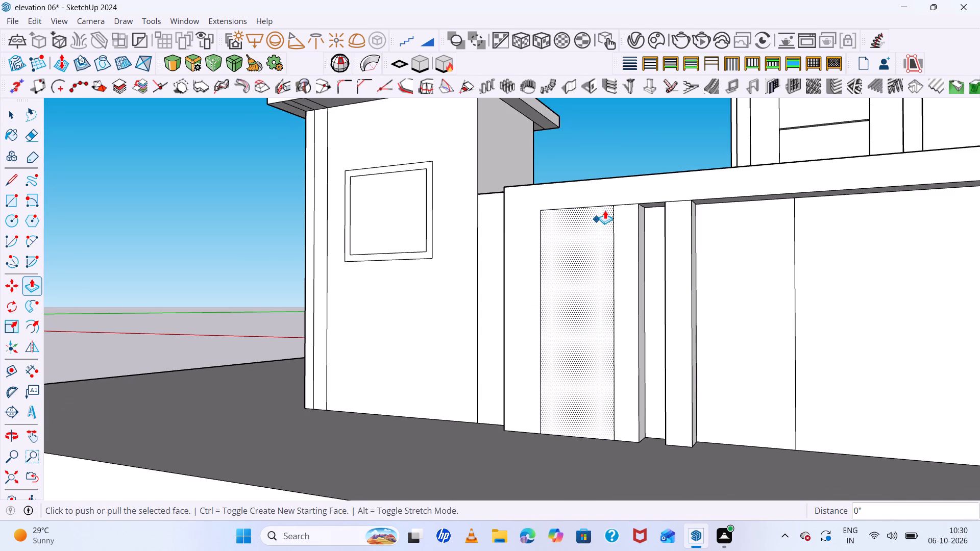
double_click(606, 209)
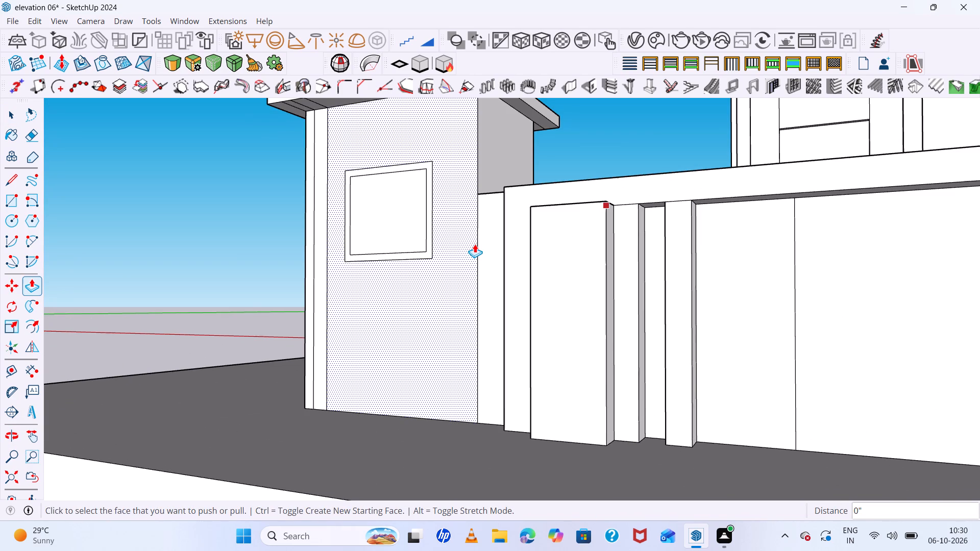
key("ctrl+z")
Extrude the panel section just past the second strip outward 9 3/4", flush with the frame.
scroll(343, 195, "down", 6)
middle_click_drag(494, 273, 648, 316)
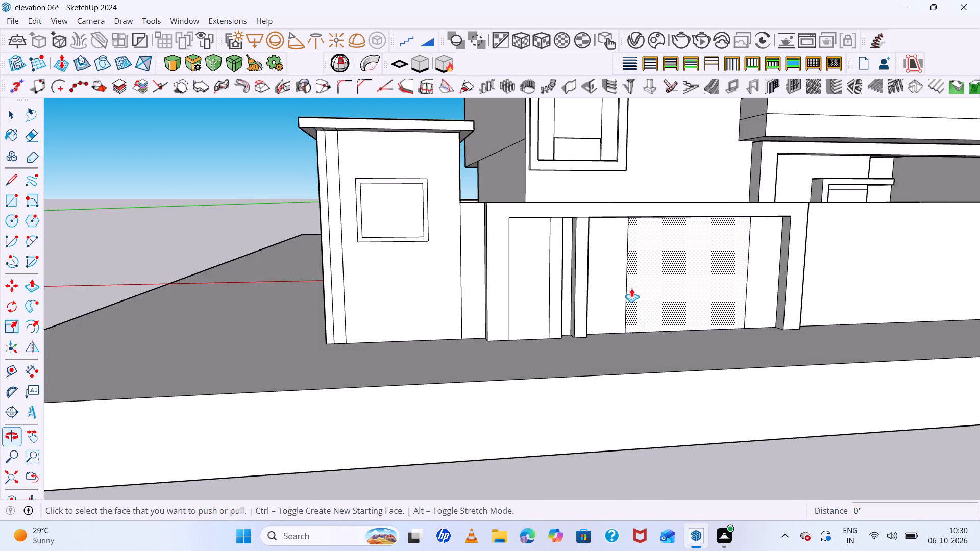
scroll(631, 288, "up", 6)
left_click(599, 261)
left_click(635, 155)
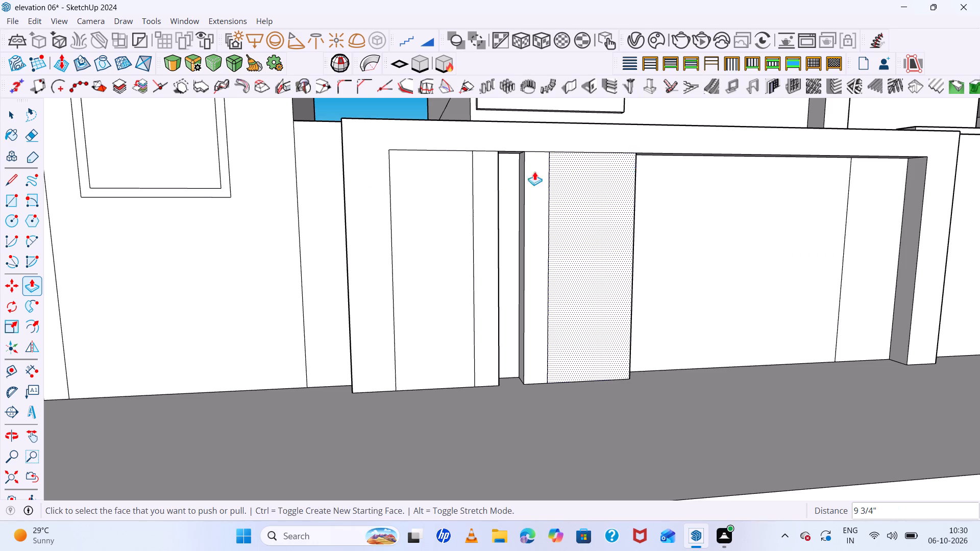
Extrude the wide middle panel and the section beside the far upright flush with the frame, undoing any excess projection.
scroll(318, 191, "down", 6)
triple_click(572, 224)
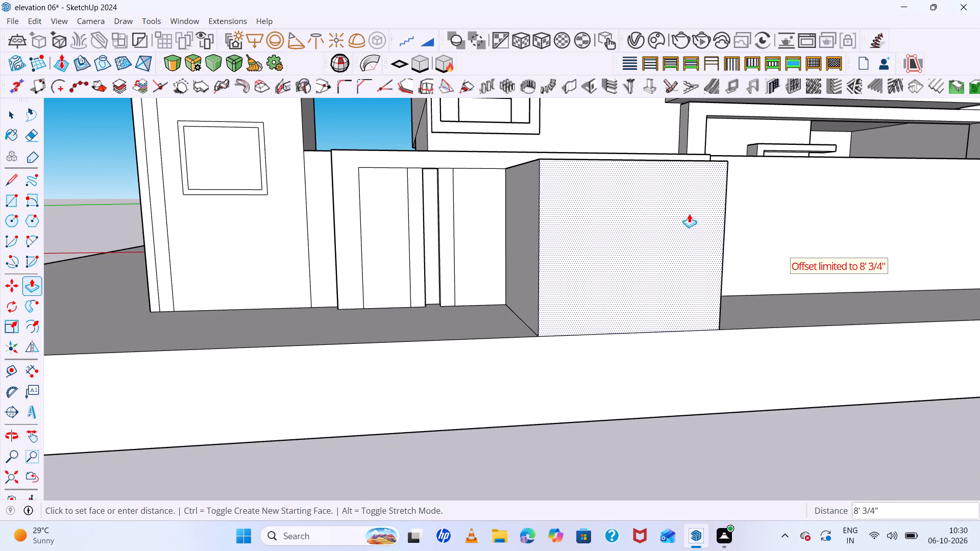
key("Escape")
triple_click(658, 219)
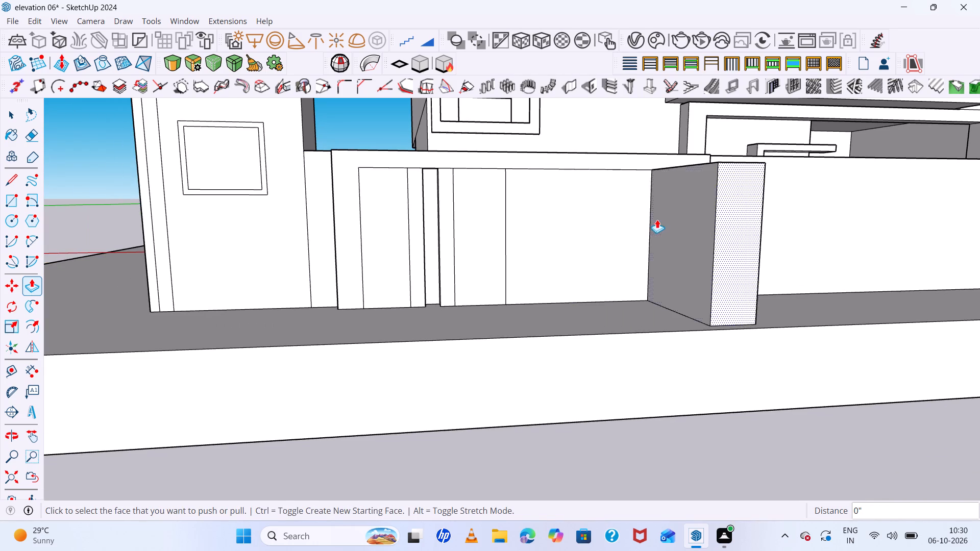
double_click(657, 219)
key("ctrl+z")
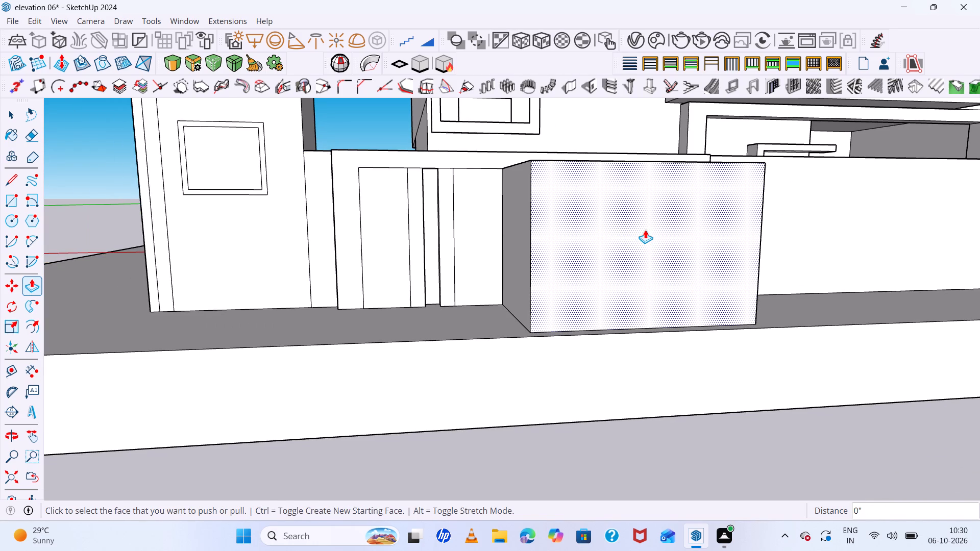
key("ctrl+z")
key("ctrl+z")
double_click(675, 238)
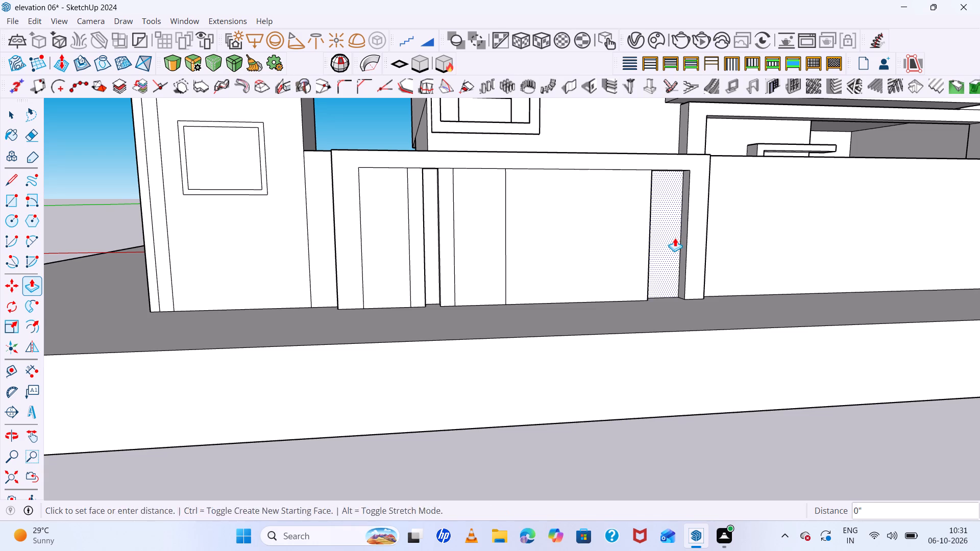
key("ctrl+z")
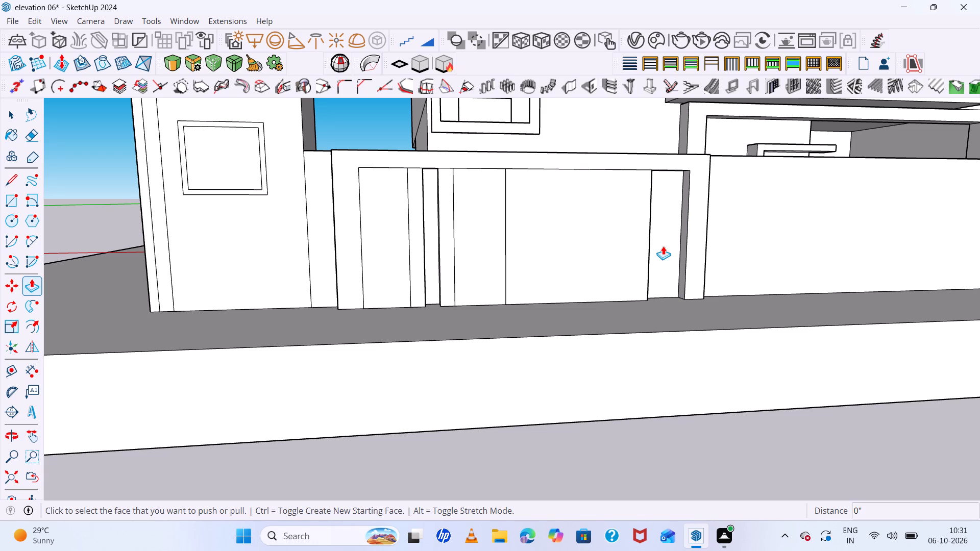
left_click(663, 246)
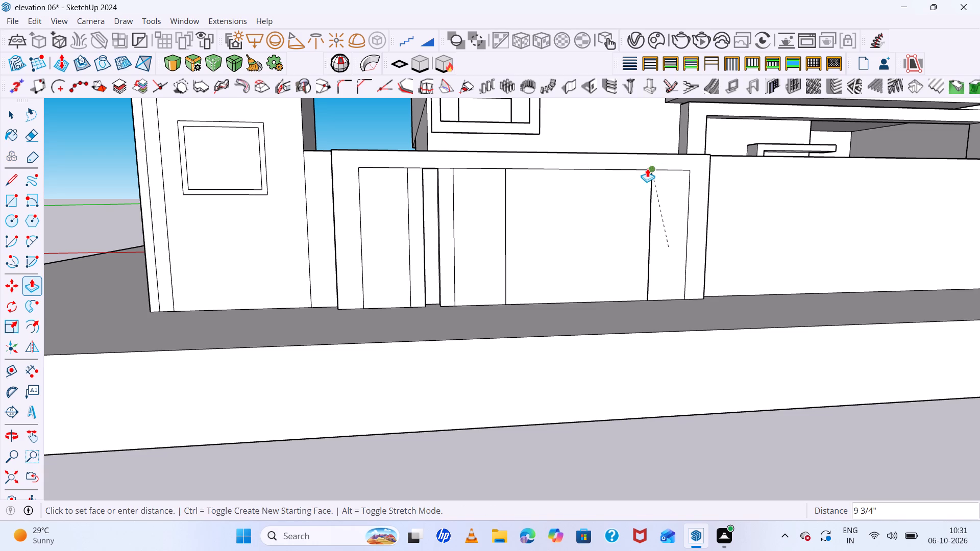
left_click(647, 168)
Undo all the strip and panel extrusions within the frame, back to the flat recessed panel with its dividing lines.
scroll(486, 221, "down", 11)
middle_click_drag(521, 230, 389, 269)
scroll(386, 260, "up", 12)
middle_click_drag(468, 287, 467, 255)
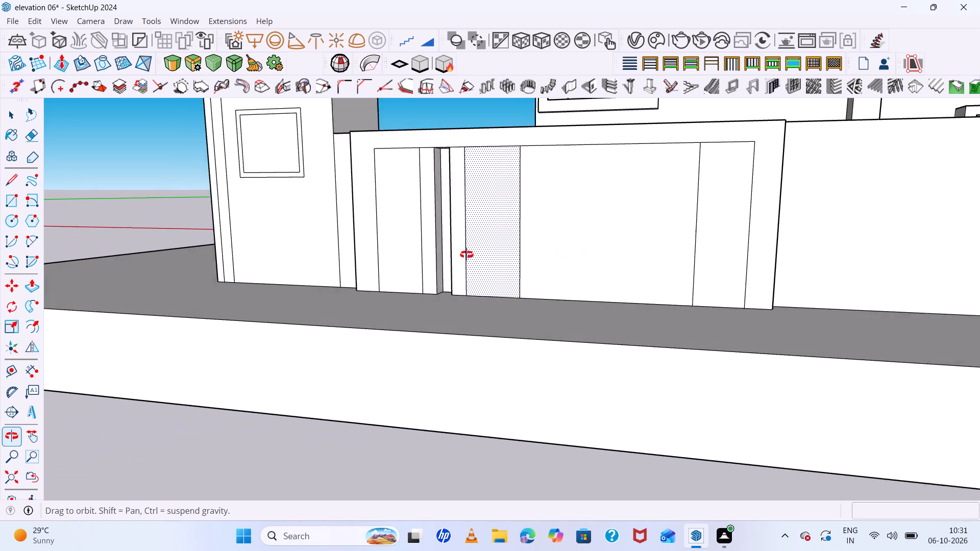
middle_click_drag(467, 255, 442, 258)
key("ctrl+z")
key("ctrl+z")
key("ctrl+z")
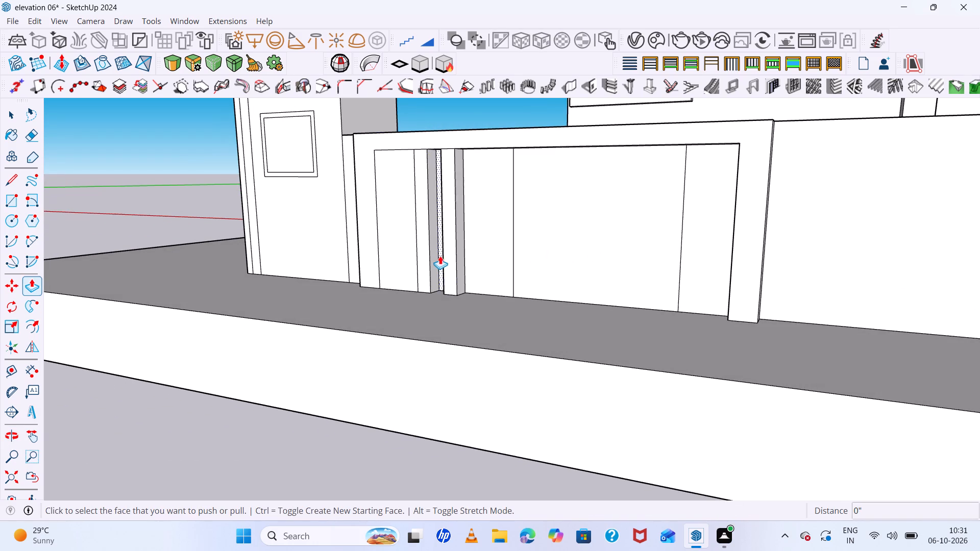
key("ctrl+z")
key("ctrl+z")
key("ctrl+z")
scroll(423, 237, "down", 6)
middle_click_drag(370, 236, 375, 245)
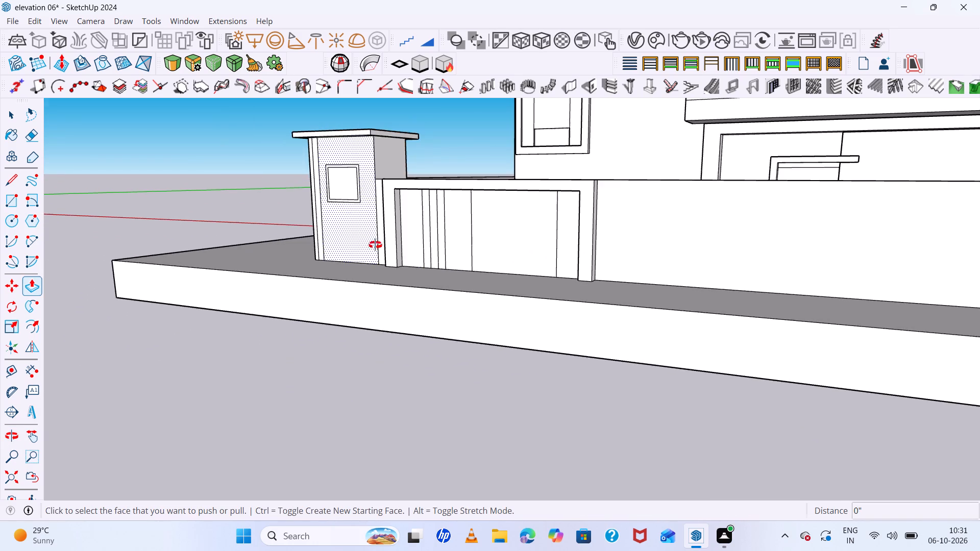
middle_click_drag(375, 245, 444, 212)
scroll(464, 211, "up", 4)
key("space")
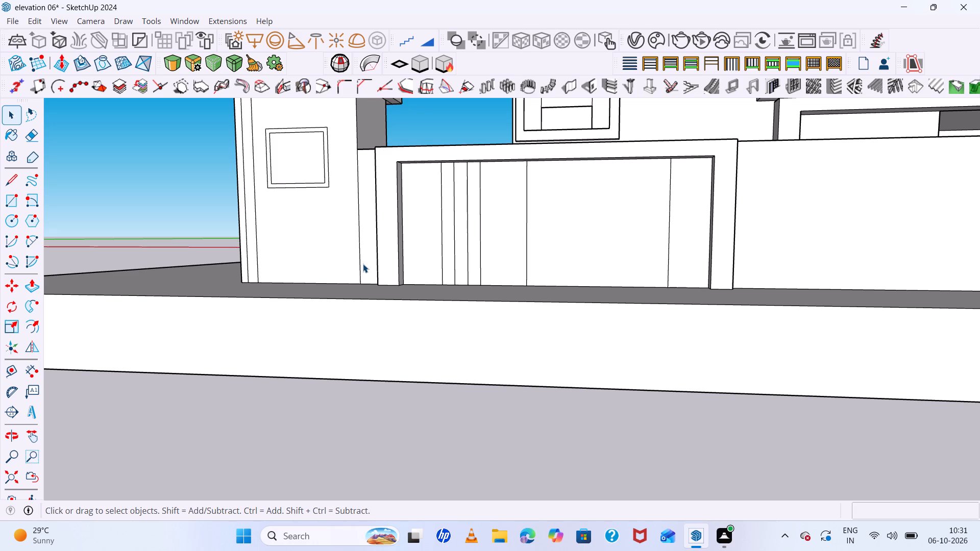
Draw a long horizontal rectangle about 6 3/8" by 14' 7 5/16" across the recessed panel, crossing all the vertical dividing lines.
scroll(451, 251, "up", 5)
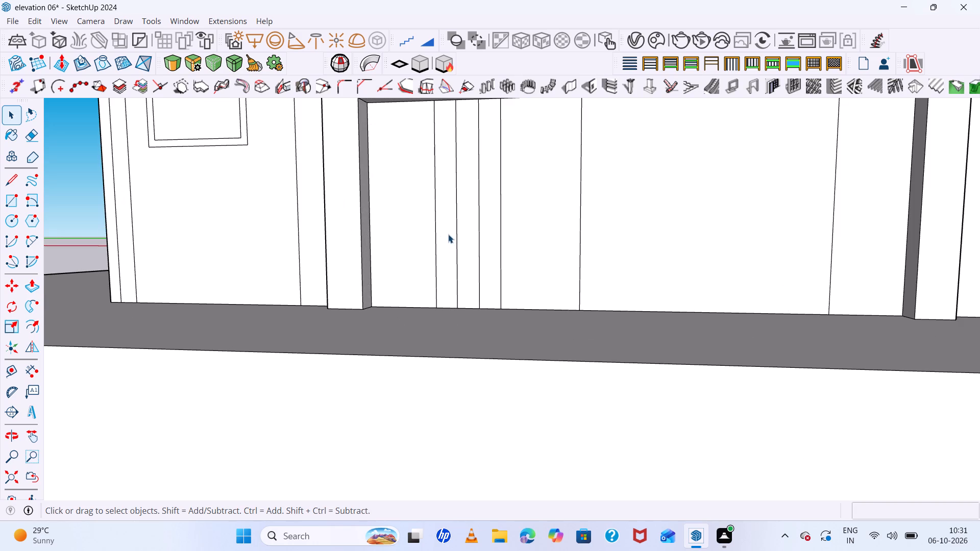
scroll(276, 282, "down", 4)
scroll(425, 270, "up", 4)
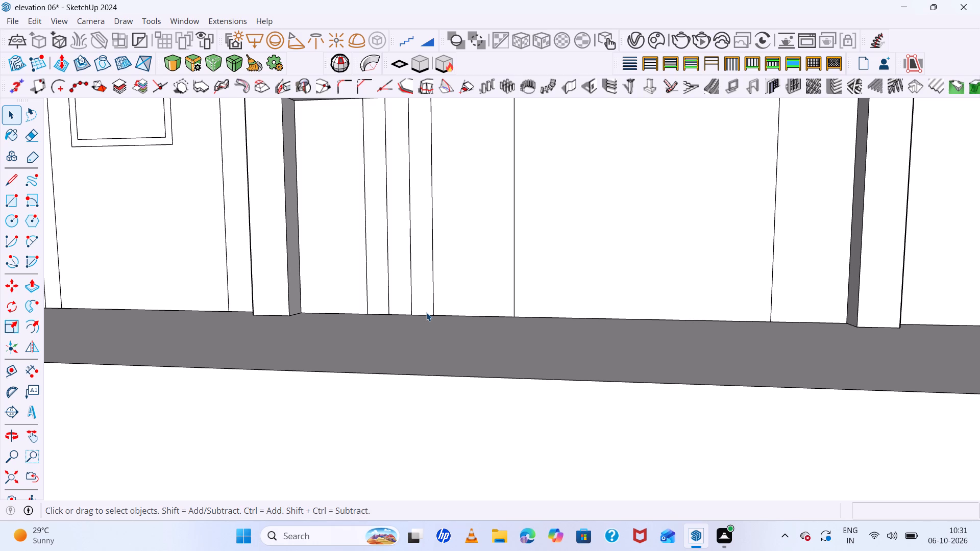
scroll(438, 272, "down", 5)
scroll(621, 177, "up", 4)
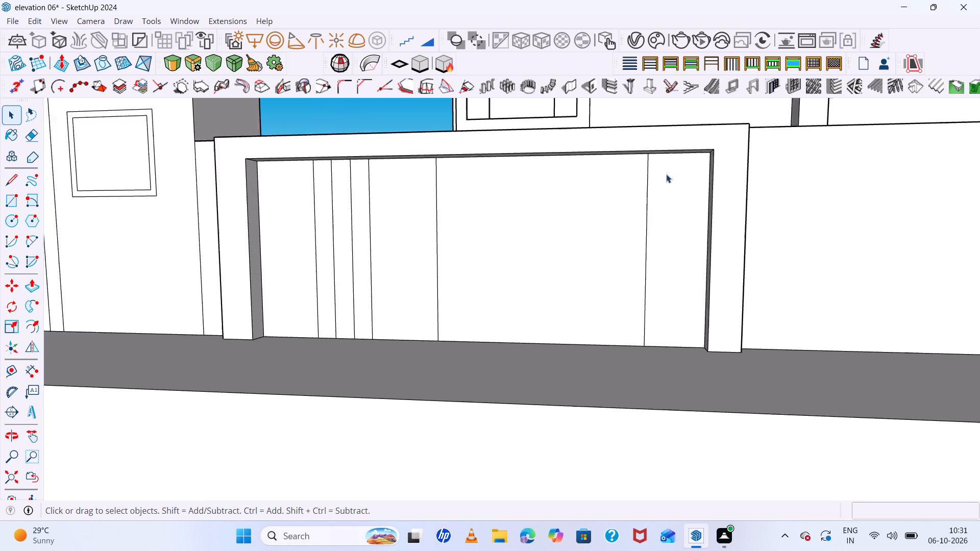
scroll(666, 174, "up", 1)
key("r")
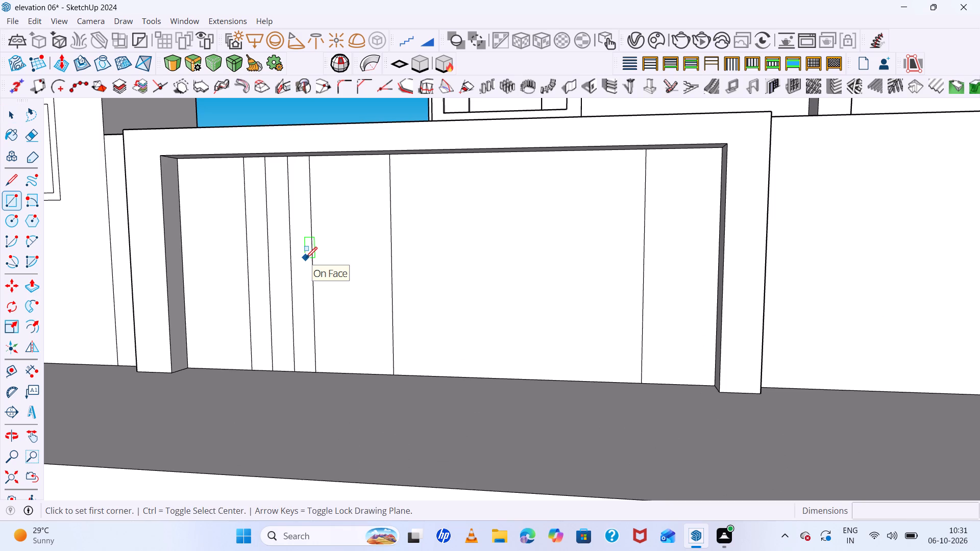
left_click(227, 249)
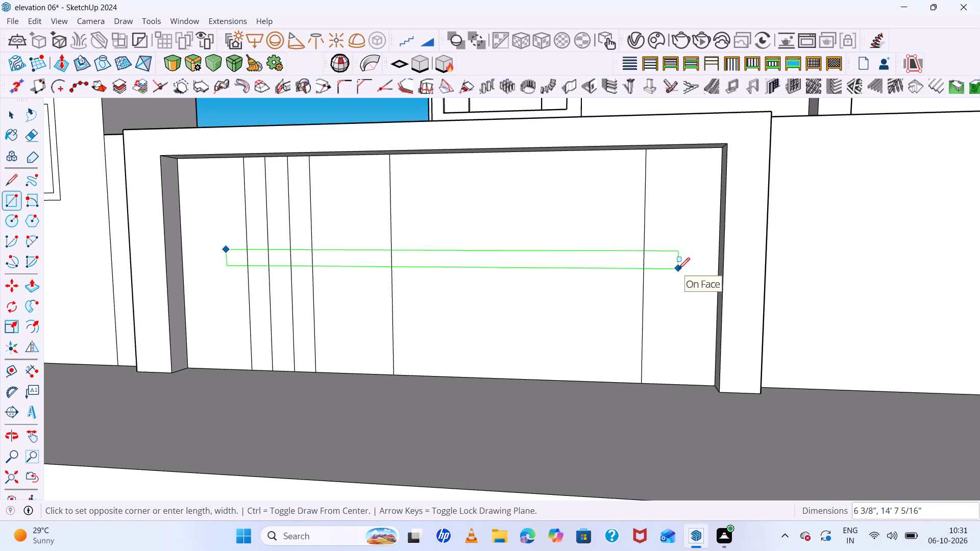
left_click(678, 269)
key("space")
Erase the vertical dividing-line segments inside the horizontal rectangle, leaving it as one uninterrupted band.
key("e")
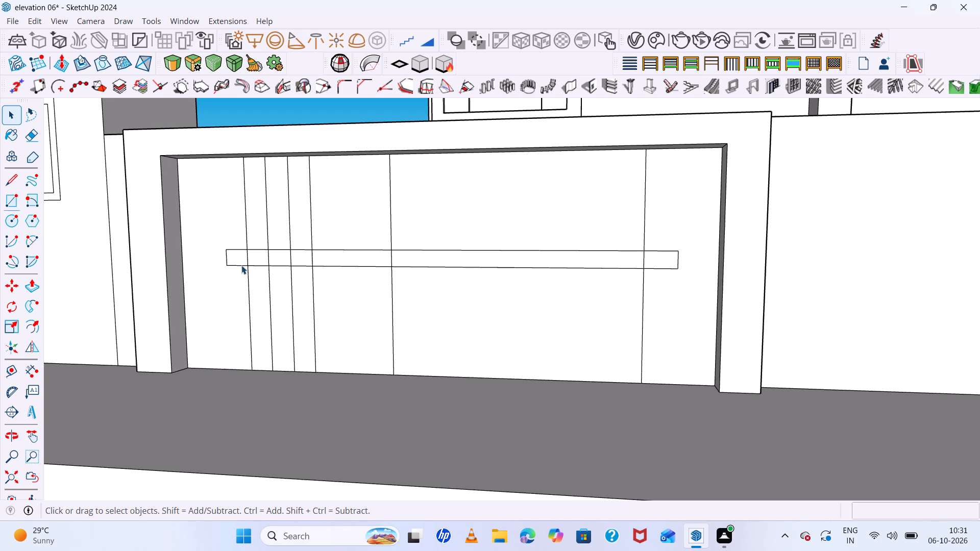
scroll(241, 265, "up", 5)
double_click(249, 252)
left_click_drag(286, 255, 292, 255)
left_click_drag(292, 255, 297, 255)
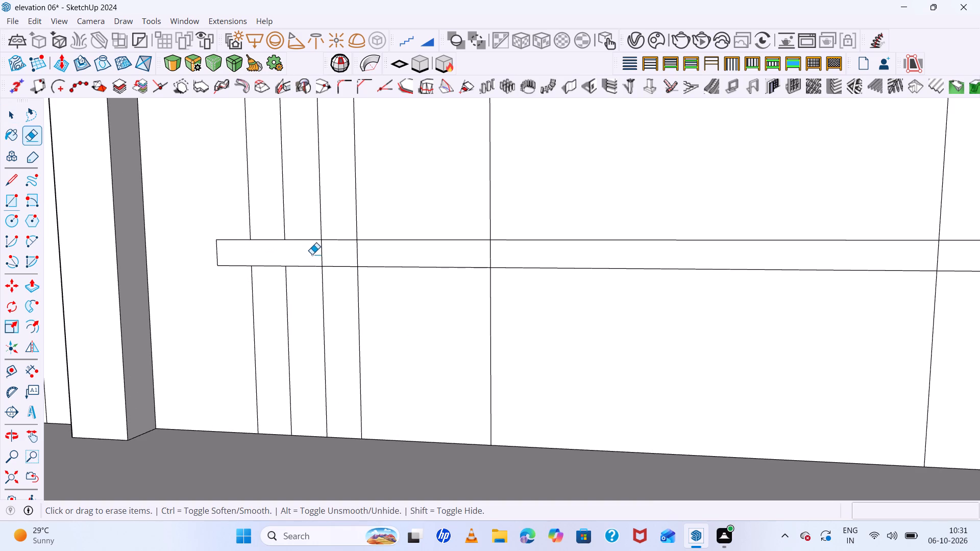
left_click(309, 254)
left_click_drag(310, 255, 351, 260)
left_click_drag(331, 257, 340, 258)
left_click_drag(346, 258, 390, 260)
left_click_drag(495, 256, 455, 254)
left_click(452, 254)
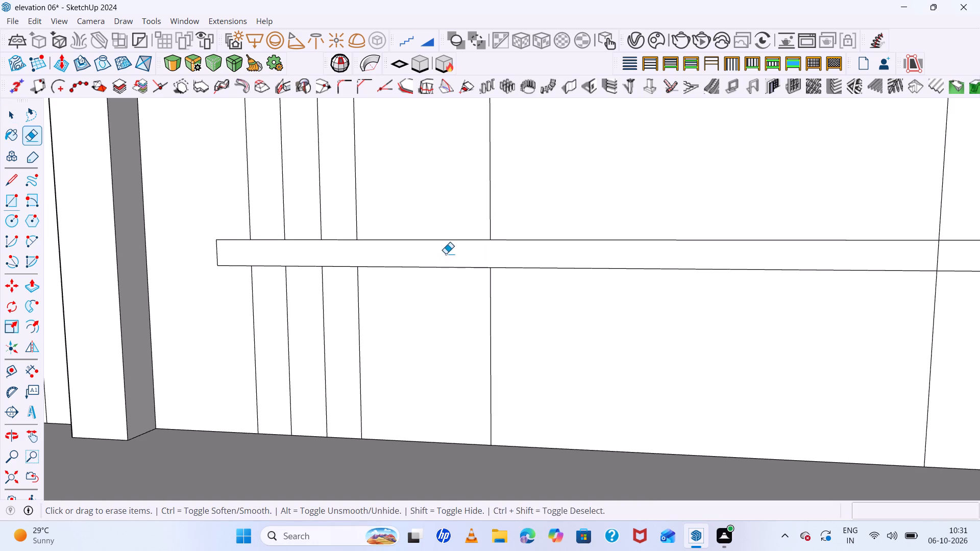
scroll(251, 294, "down", 6)
scroll(615, 274, "up", 5)
left_click(612, 268)
left_click_drag(609, 268, 585, 272)
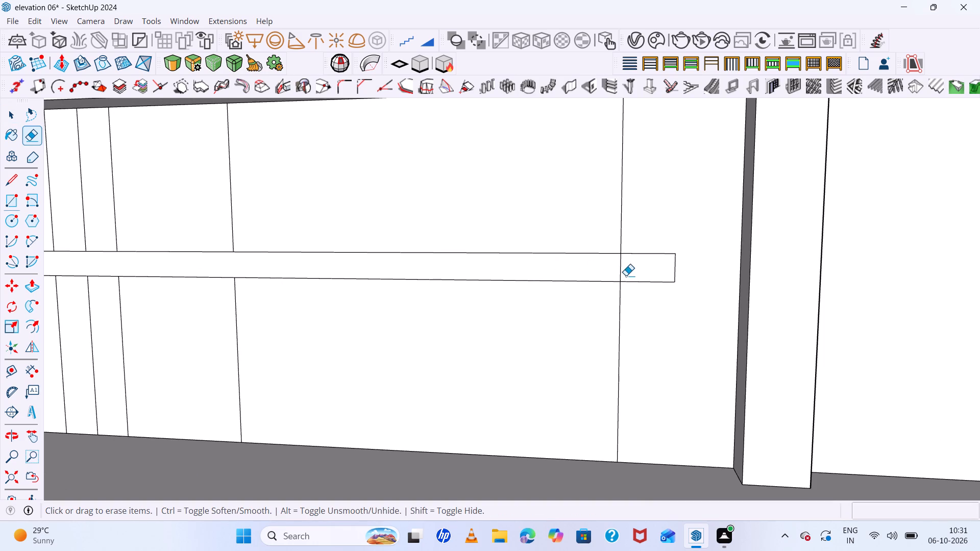
left_click_drag(626, 275, 551, 275)
Extrude the horizontal band outward about 4' 11 3/4" into a projecting slab.
scroll(483, 280, "down", 10)
middle_click_drag(374, 293, 507, 306)
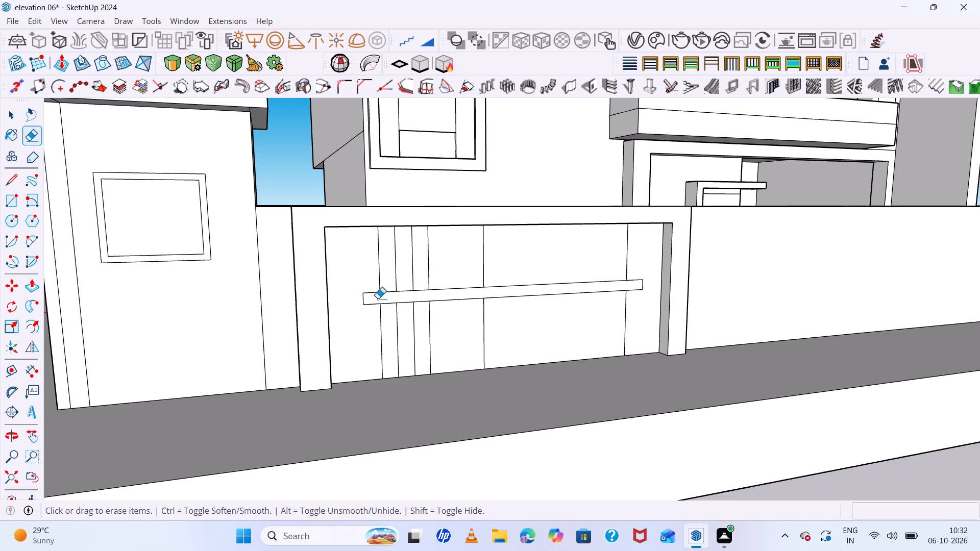
key("space")
key("p")
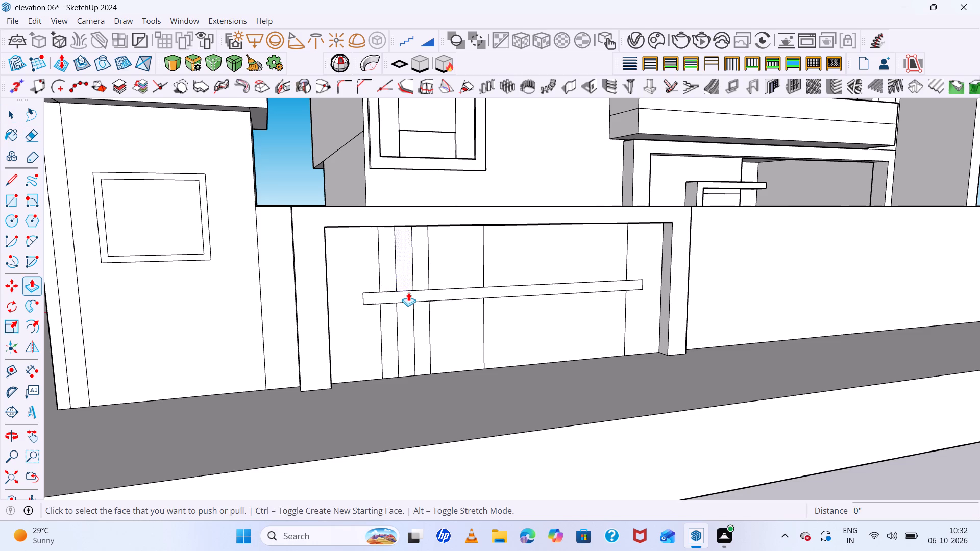
left_click(408, 294)
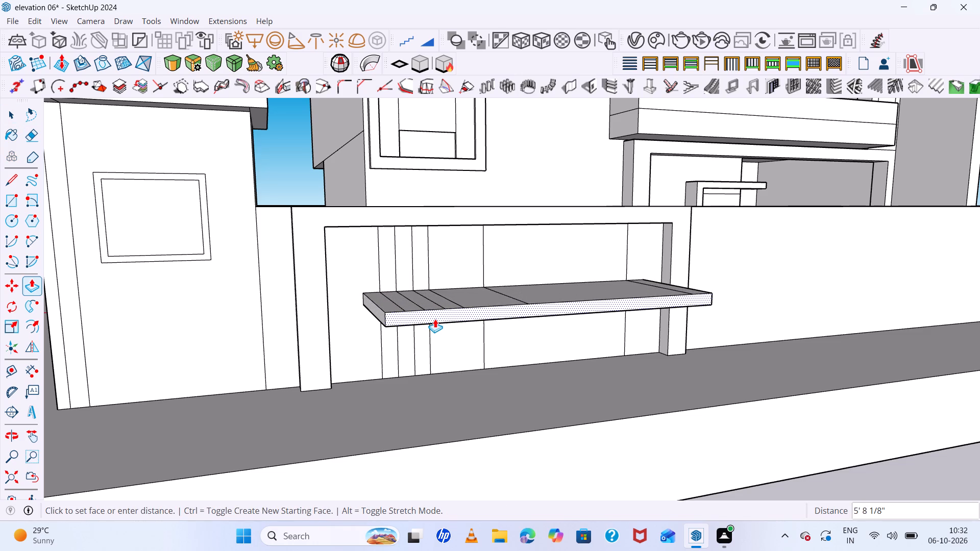
left_click(430, 317)
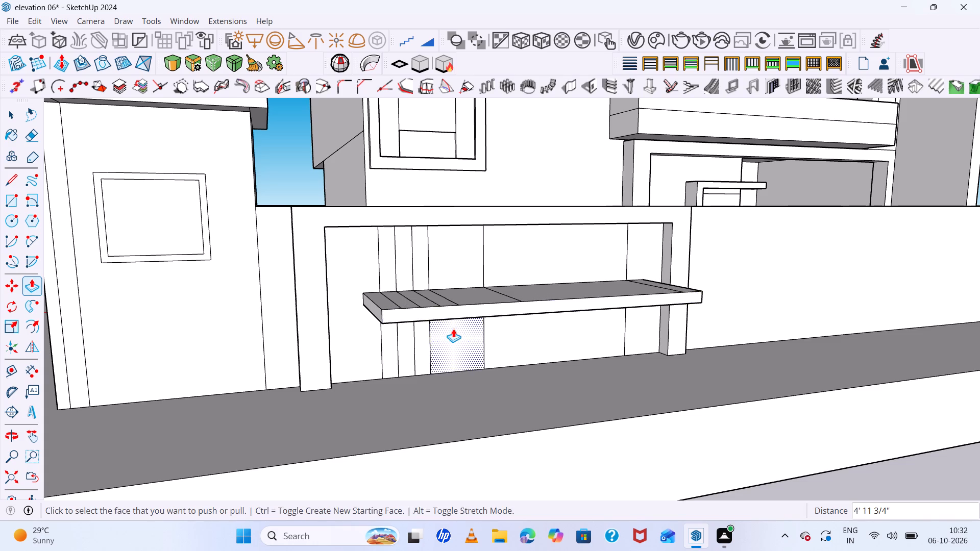
Erase the dividing lines across the top face of the projecting slab.
middle_click_drag(454, 329, 411, 244)
key("space")
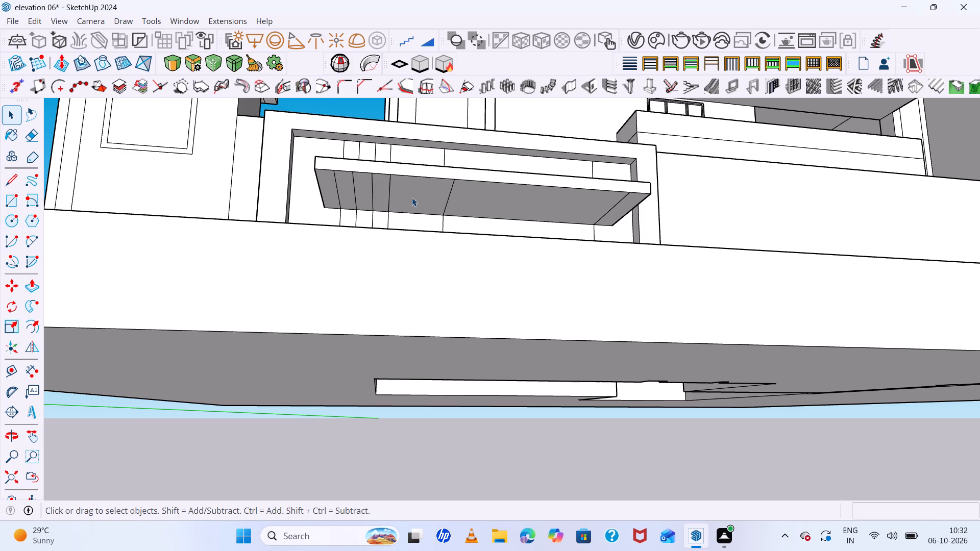
middle_click_drag(428, 191, 445, 359)
scroll(448, 311, "down", 6)
middle_click_drag(554, 348, 447, 381)
scroll(352, 368, "up", 2)
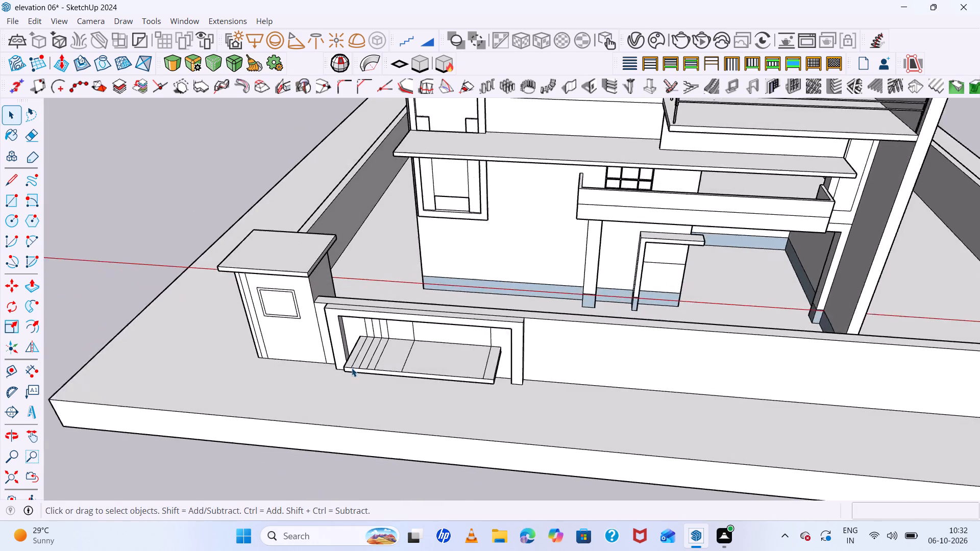
scroll(352, 368, "up", 4)
key("r")
key("e")
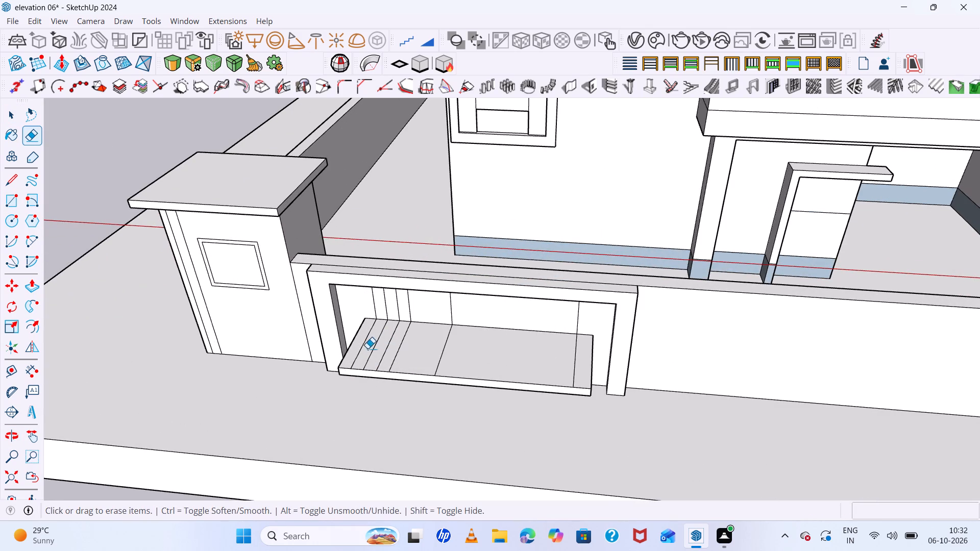
left_click(364, 345)
left_click_drag(384, 349, 390, 352)
left_click_drag(373, 346, 408, 357)
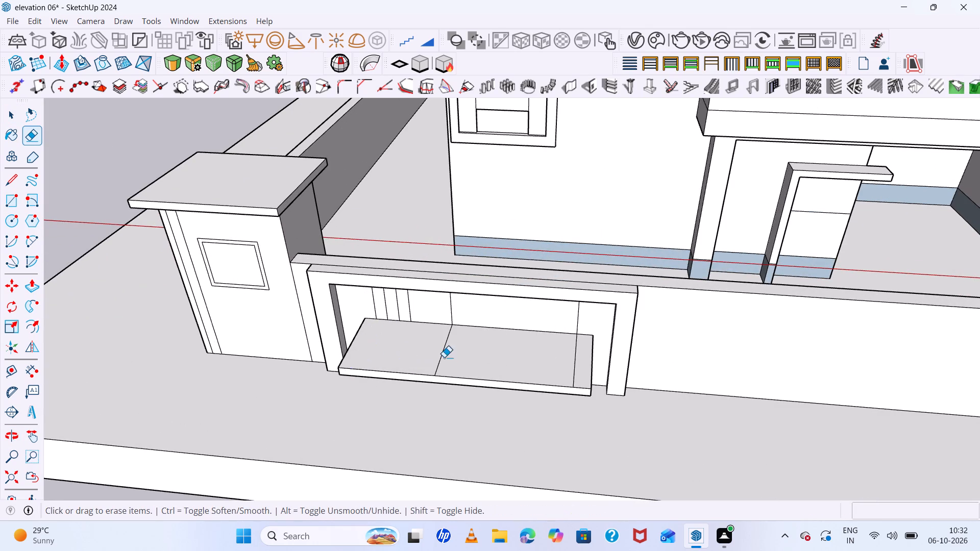
double_click(444, 357)
left_click_drag(447, 358, 493, 363)
left_click(496, 363)
left_click(577, 363)
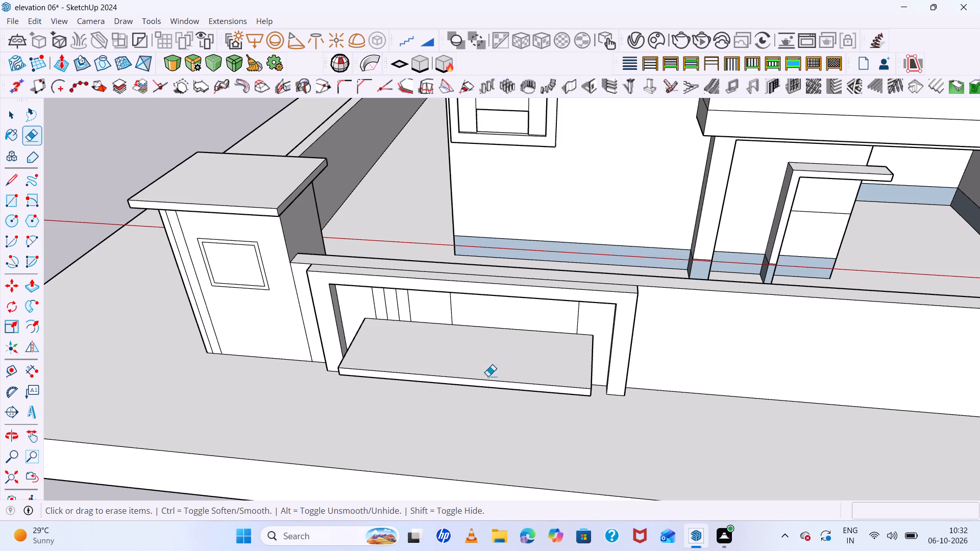
Erase the dividing lines across the underside of the projecting slab.
middle_click_drag(502, 384, 524, 244)
scroll(425, 288, "up", 12)
middle_click_drag(462, 330, 460, 282)
left_click_drag(385, 253, 369, 253)
left_click(337, 255)
left_click_drag(337, 256, 317, 259)
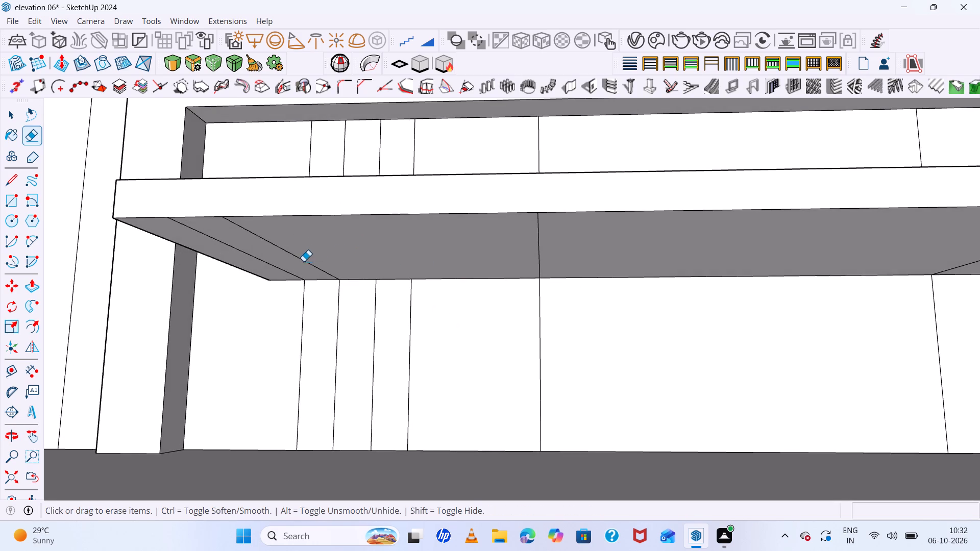
left_click_drag(302, 262, 293, 264)
left_click_drag(279, 268, 274, 270)
scroll(213, 294, "down", 6)
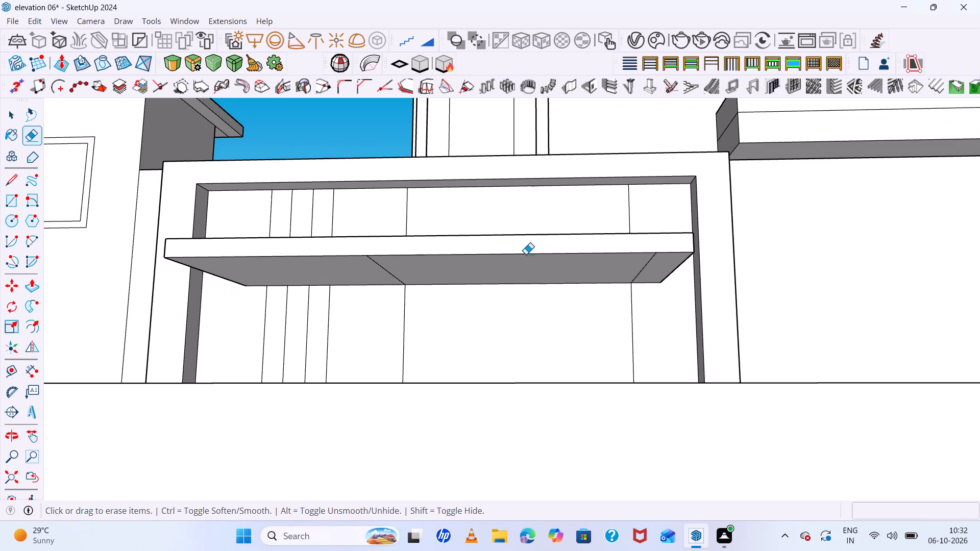
left_click_drag(637, 263, 627, 264)
left_click(627, 264)
left_click_drag(646, 266, 633, 268)
left_click_drag(397, 272, 358, 283)
Push the slab's front face back toward the wall by about 1' 5 15/16" to shorten its projection.
scroll(340, 290, "down", 6)
middle_click_drag(395, 310, 418, 390)
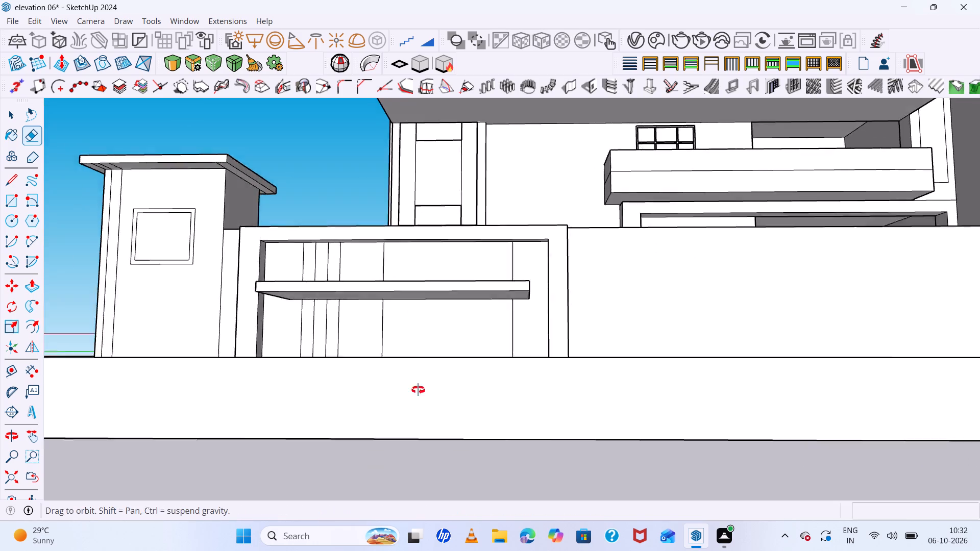
middle_click_drag(418, 390, 422, 420)
scroll(406, 351, "up", 6)
scroll(404, 316, "down", 6)
middle_click_drag(502, 402, 606, 439)
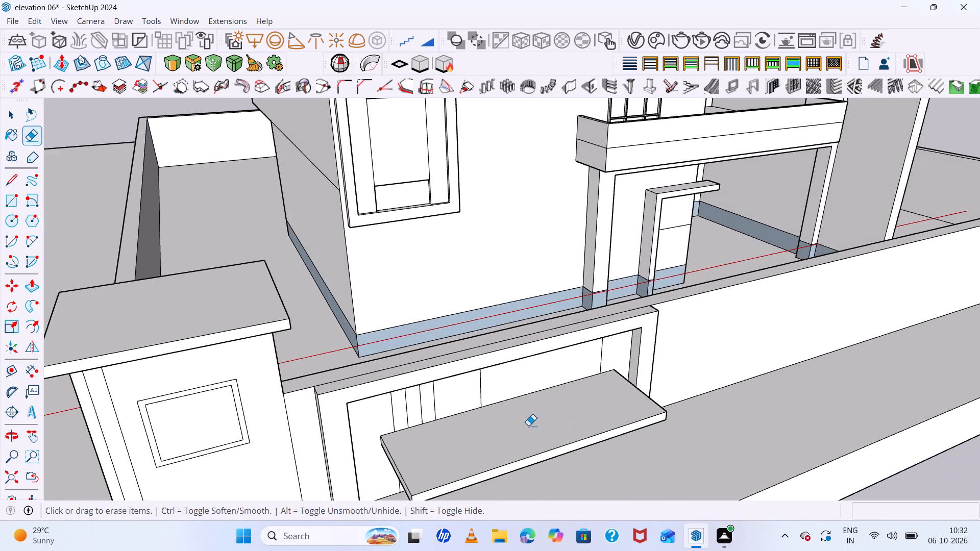
scroll(522, 424, "up", 5)
scroll(492, 341, "down", 5)
scroll(558, 422, "up", 4)
key("space")
middle_click_drag(560, 413, 553, 379)
key("space")
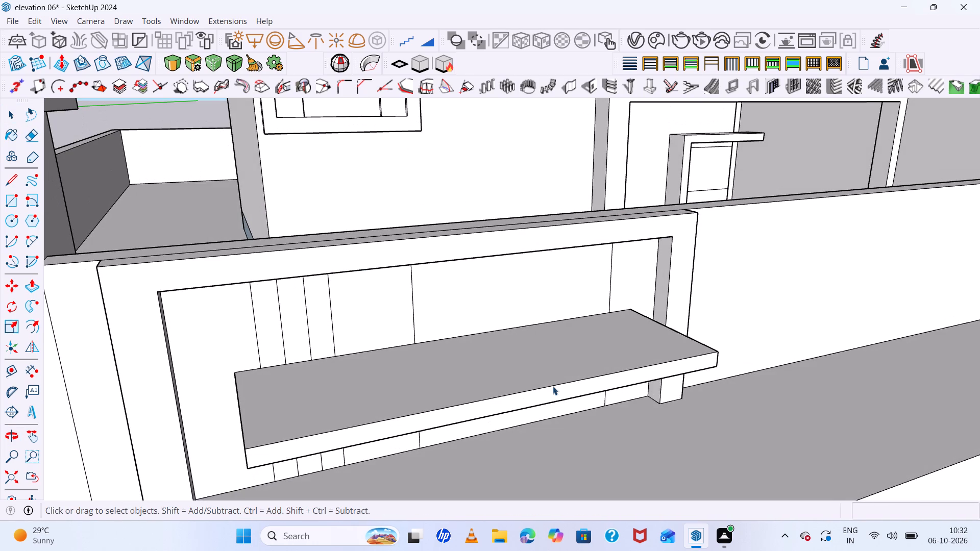
left_click(553, 391)
key("p")
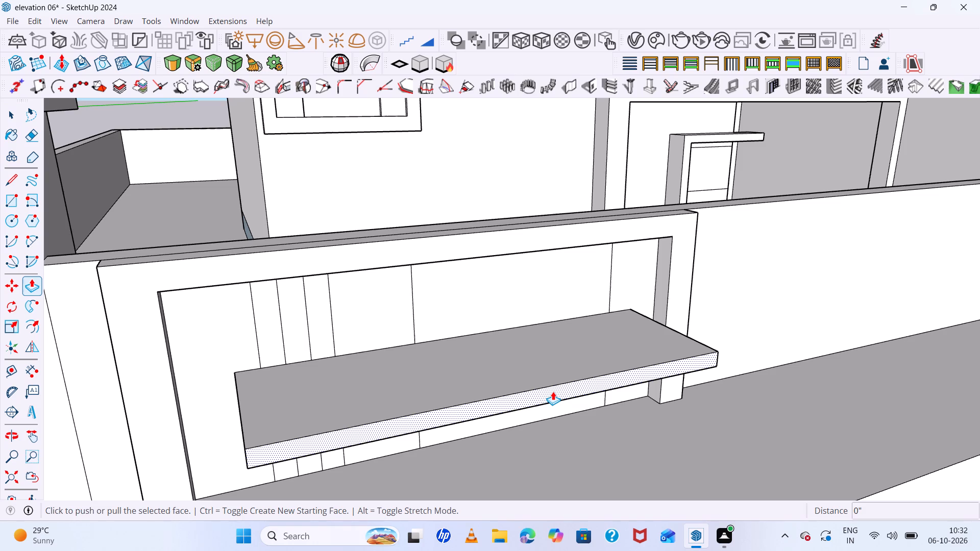
left_click(553, 391)
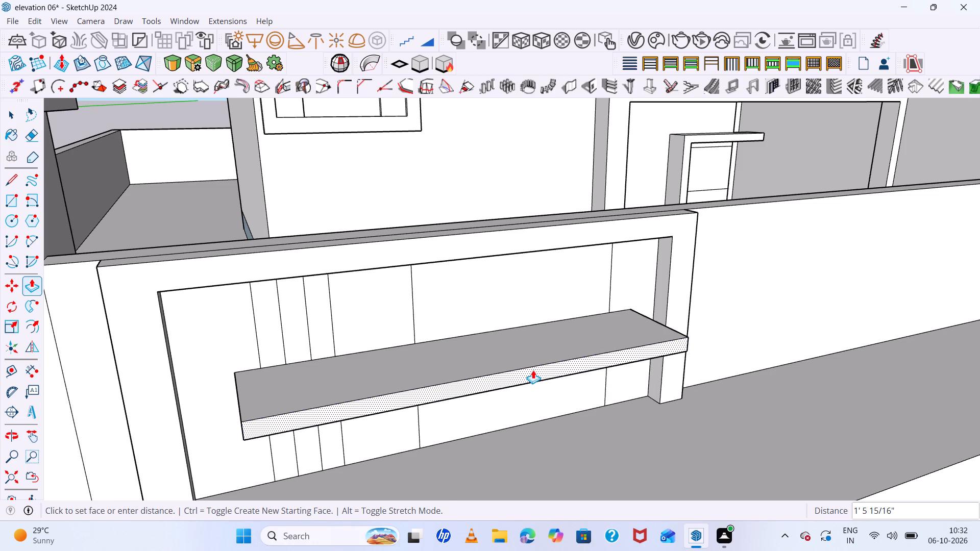
left_click(533, 370)
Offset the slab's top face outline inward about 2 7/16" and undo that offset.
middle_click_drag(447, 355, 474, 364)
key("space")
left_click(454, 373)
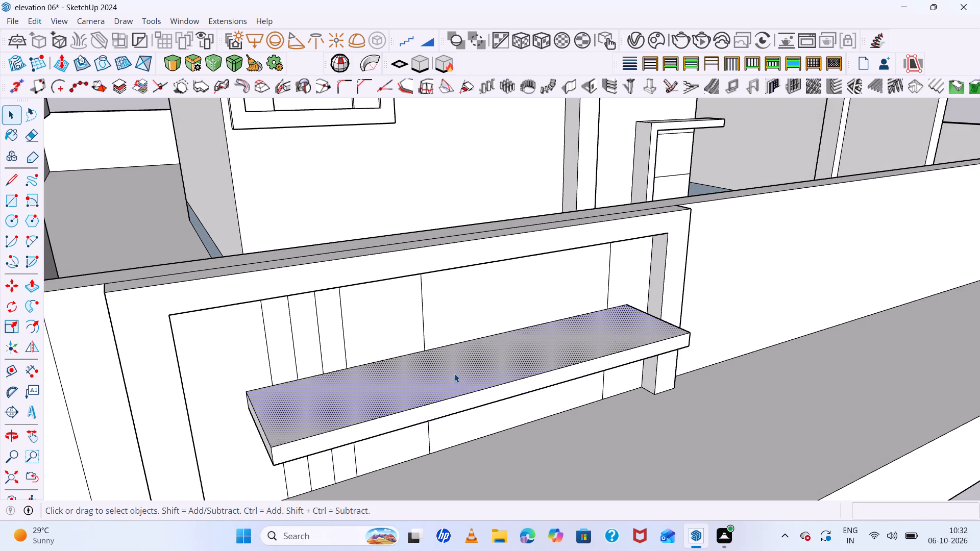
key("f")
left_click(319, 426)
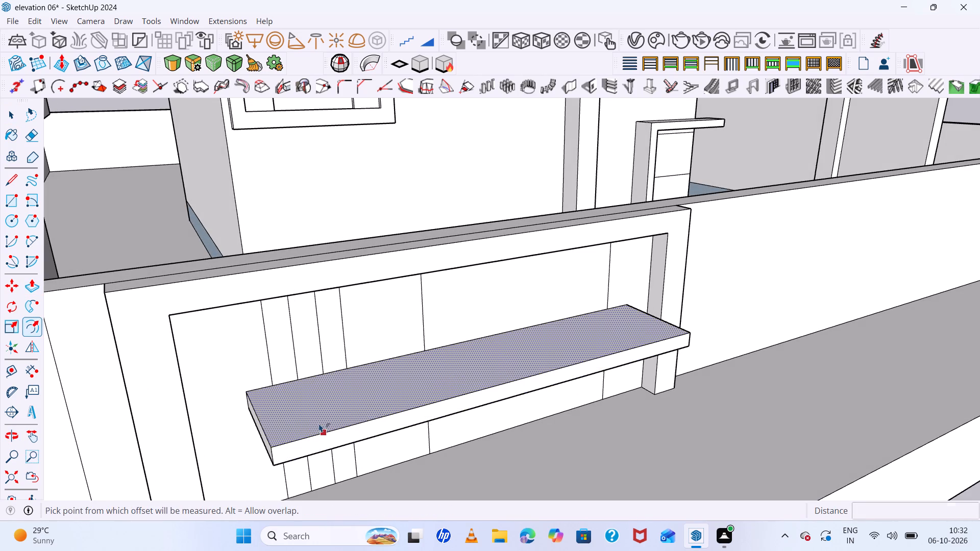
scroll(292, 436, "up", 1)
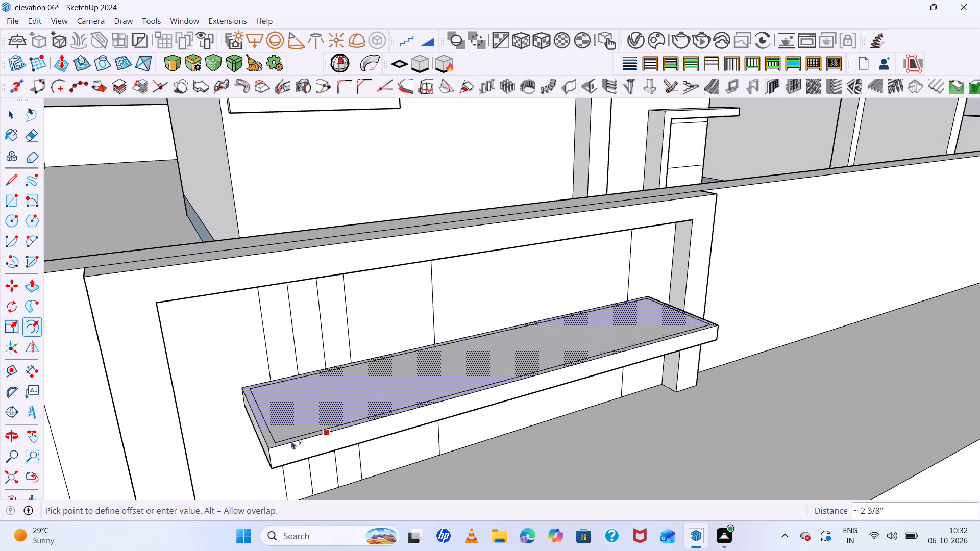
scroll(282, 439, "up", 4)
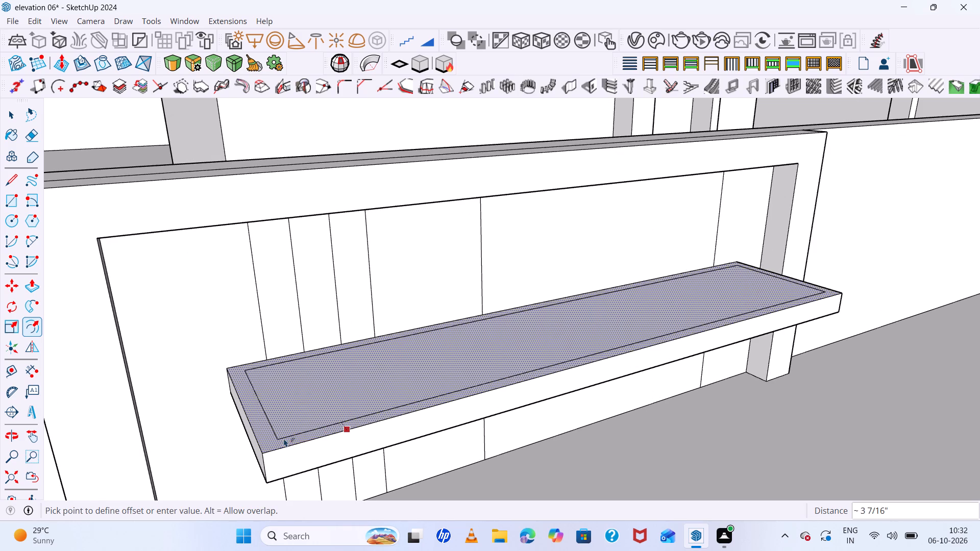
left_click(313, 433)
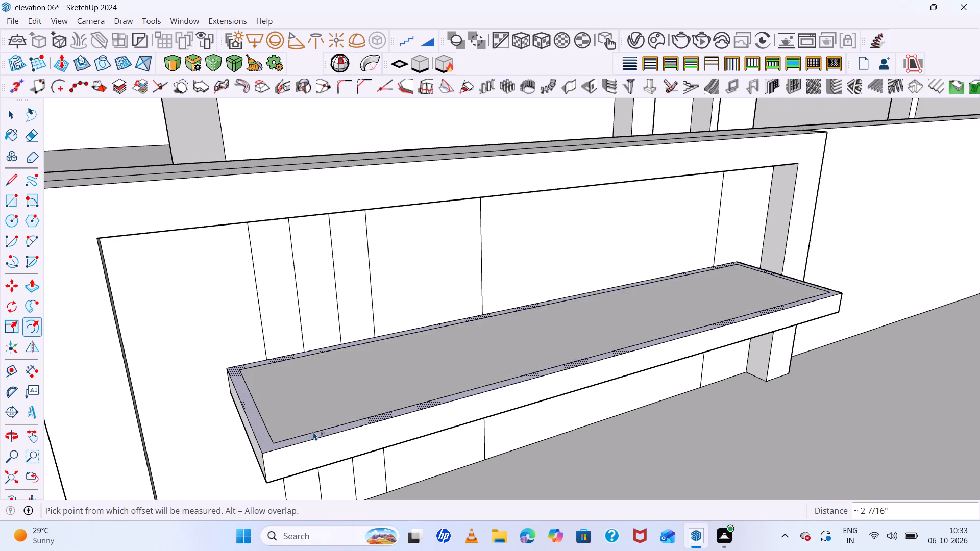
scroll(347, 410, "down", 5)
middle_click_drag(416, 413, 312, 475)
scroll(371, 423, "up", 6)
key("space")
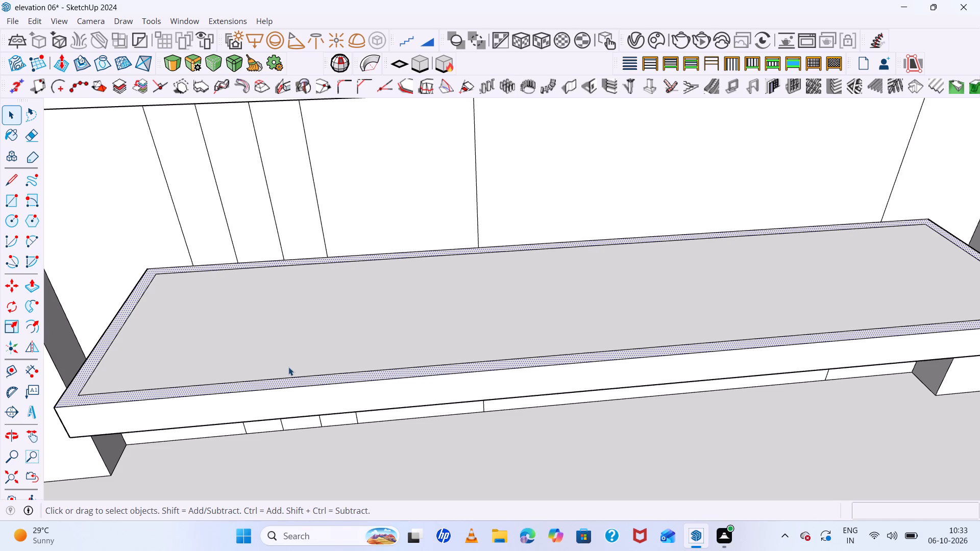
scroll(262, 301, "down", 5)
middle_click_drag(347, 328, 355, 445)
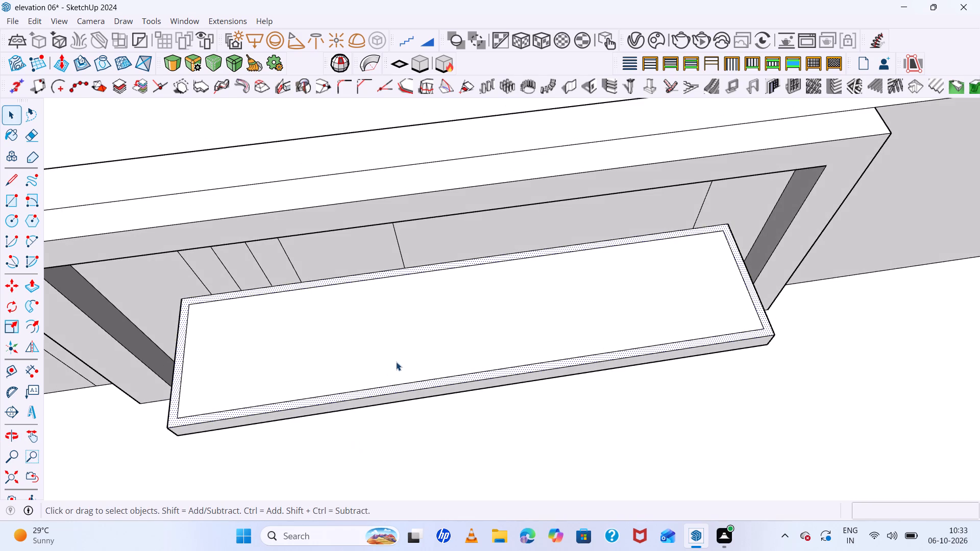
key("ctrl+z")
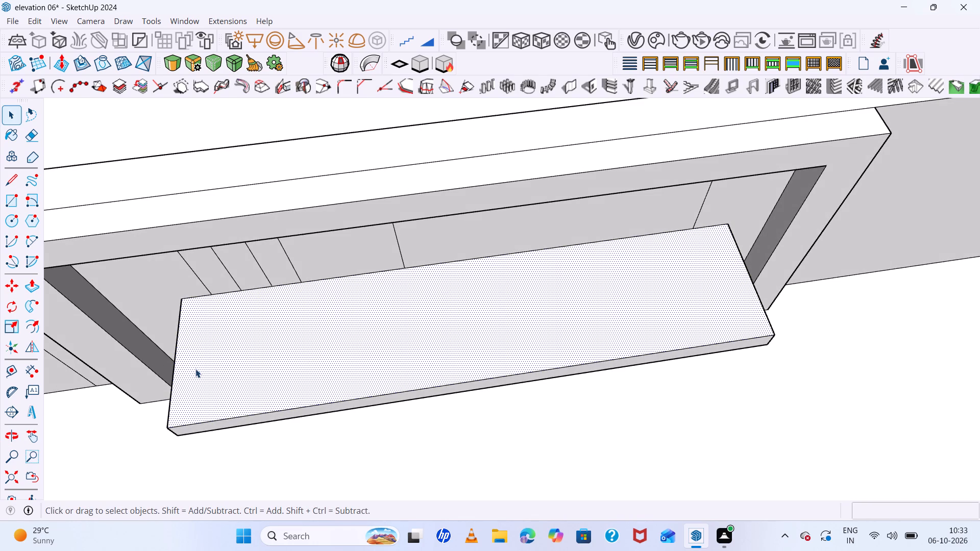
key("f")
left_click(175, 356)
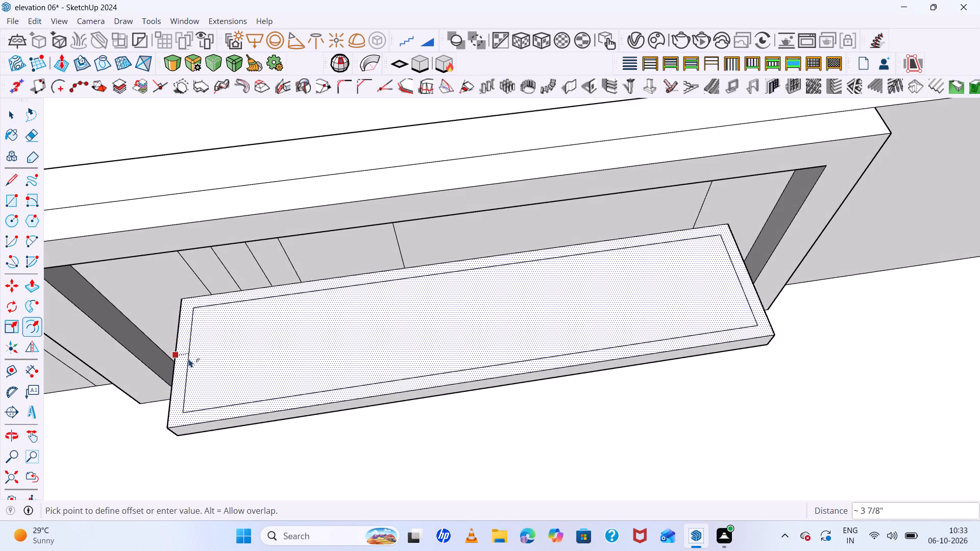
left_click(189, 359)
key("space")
Offset the projecting slab's top face outline inward by about 5".
scroll(204, 310, "up", 5)
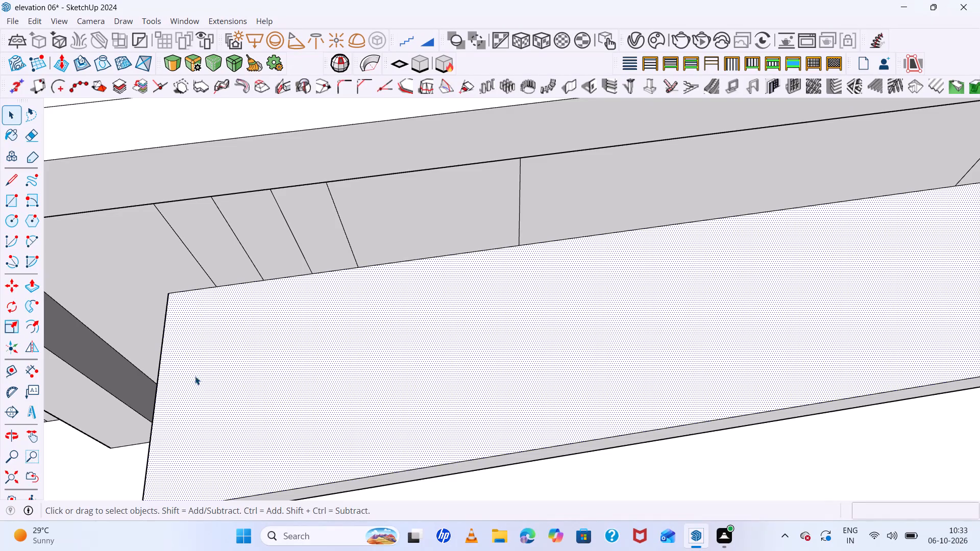
key("f")
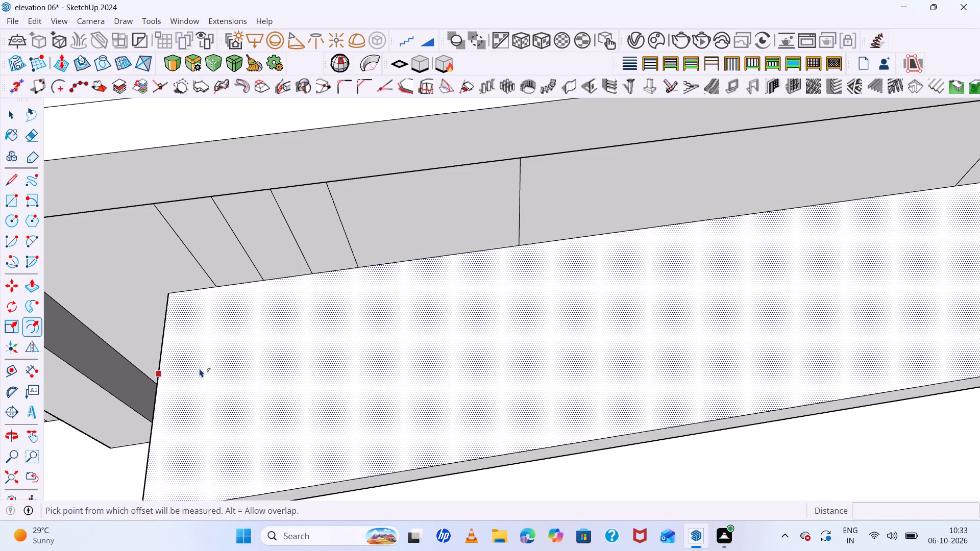
scroll(211, 355, "up", 2)
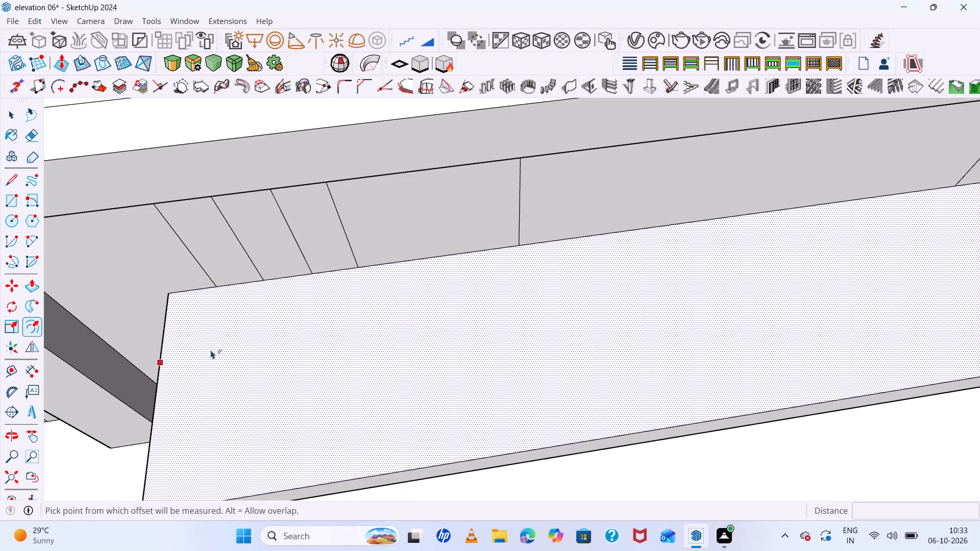
scroll(211, 350, "up", 2)
left_click(202, 356)
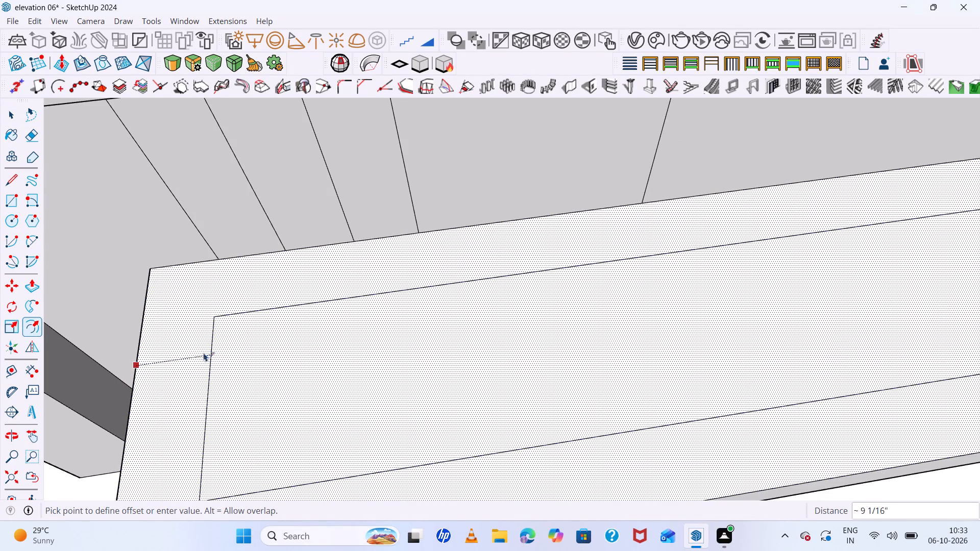
left_click(178, 358)
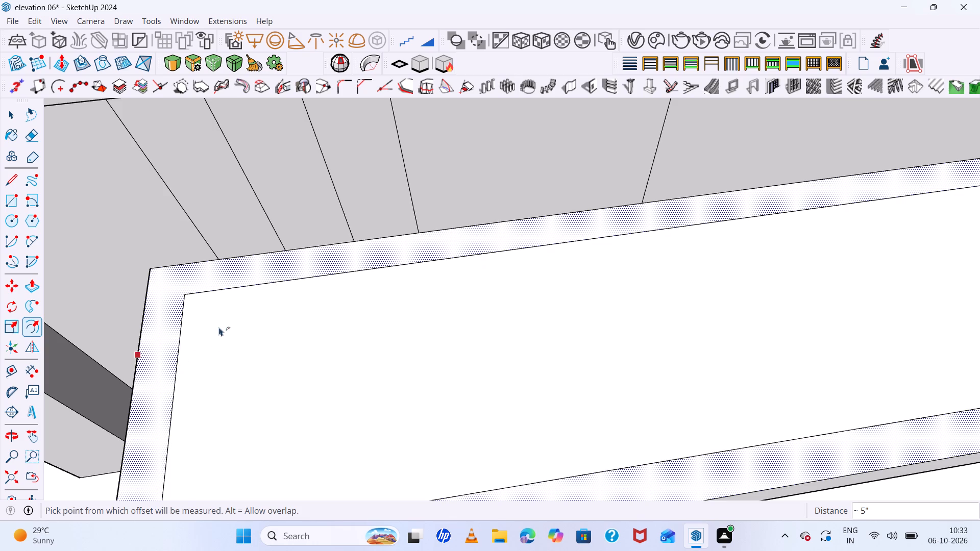
key("space")
Draw a line of about 5" from each wall-side corner of the inner outline to the slab's wall-side edge.
key("l")
scroll(169, 306, "up", 4)
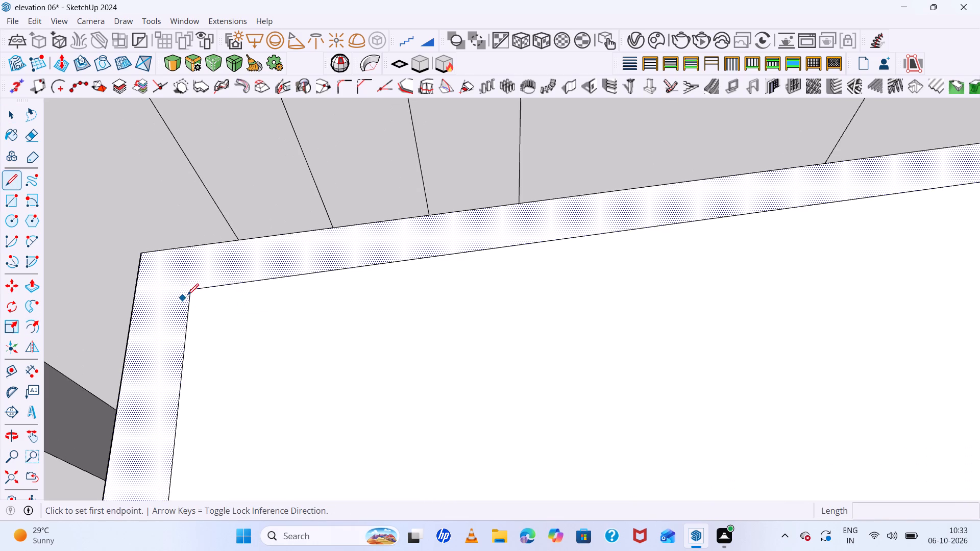
left_click(191, 292)
double_click(195, 248)
scroll(159, 270, "down", 8)
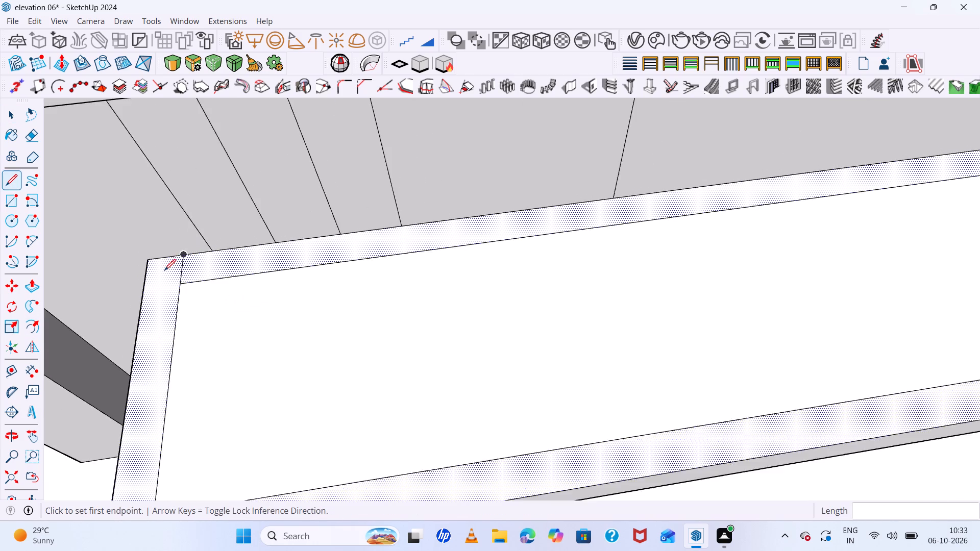
scroll(164, 270, "down", 10)
scroll(637, 216, "up", 7)
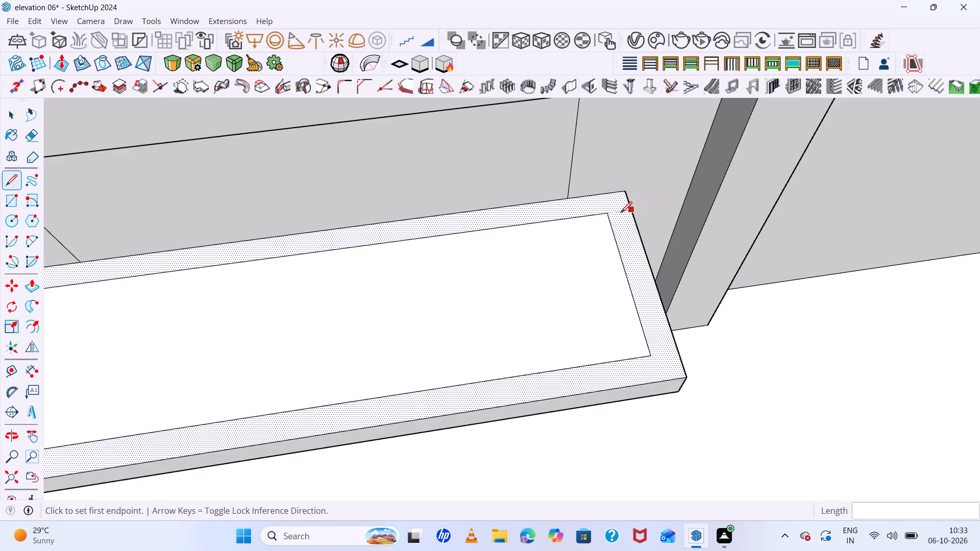
scroll(621, 213, "up", 4)
double_click(607, 212)
left_click(597, 181)
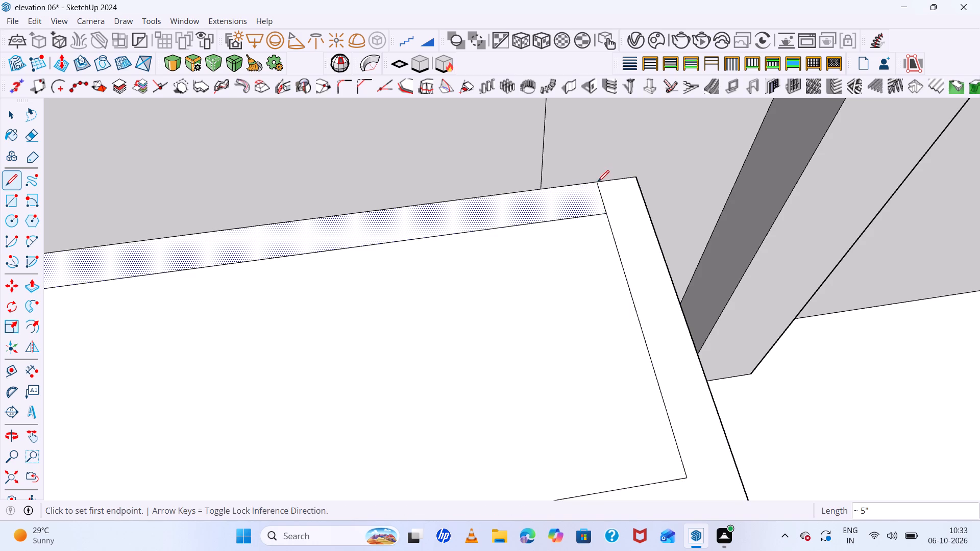
key("space")
Erase all segments of the inner outline running along the wall side, leaving a U-shaped border on the slab's top face.
key("e")
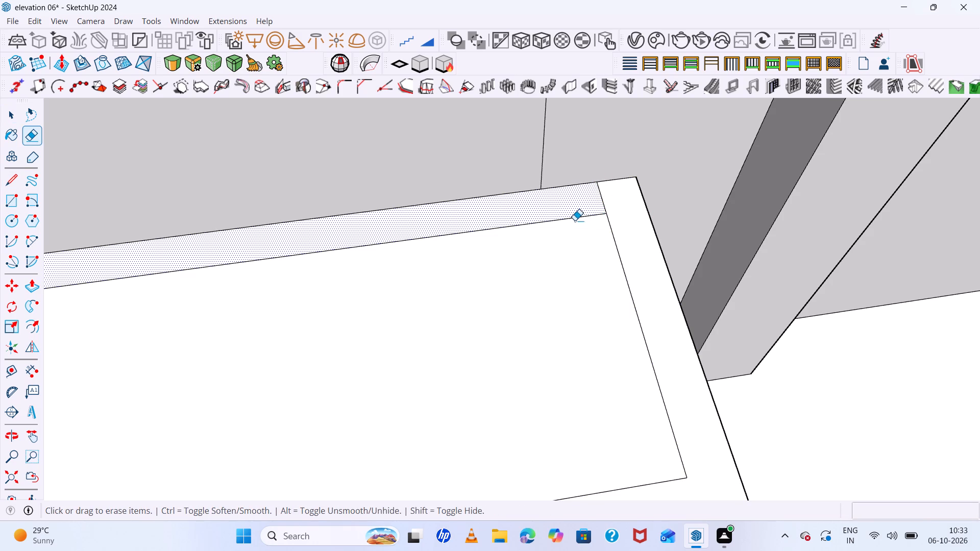
left_click(579, 219)
scroll(560, 244, "down", 3)
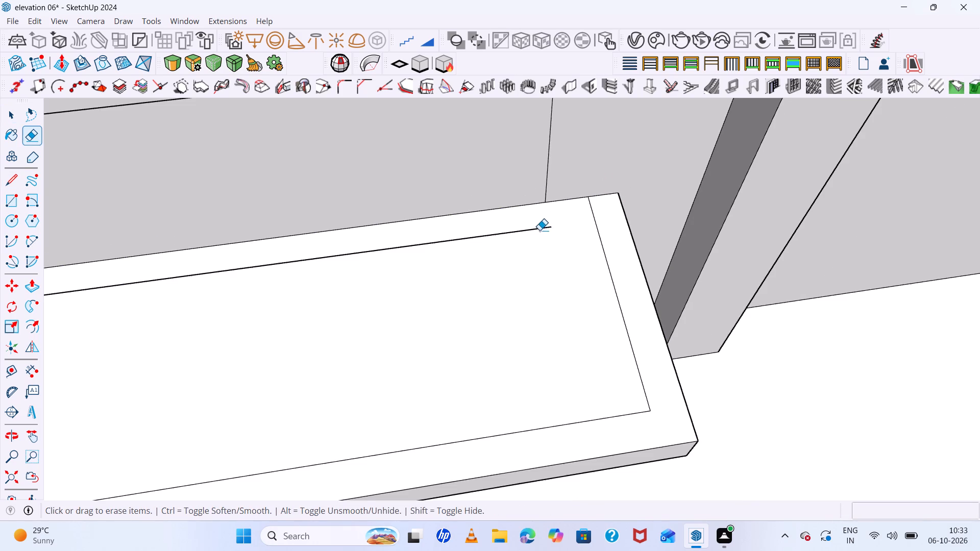
left_click(540, 230)
scroll(599, 288, "down", 11)
scroll(244, 309, "up", 3)
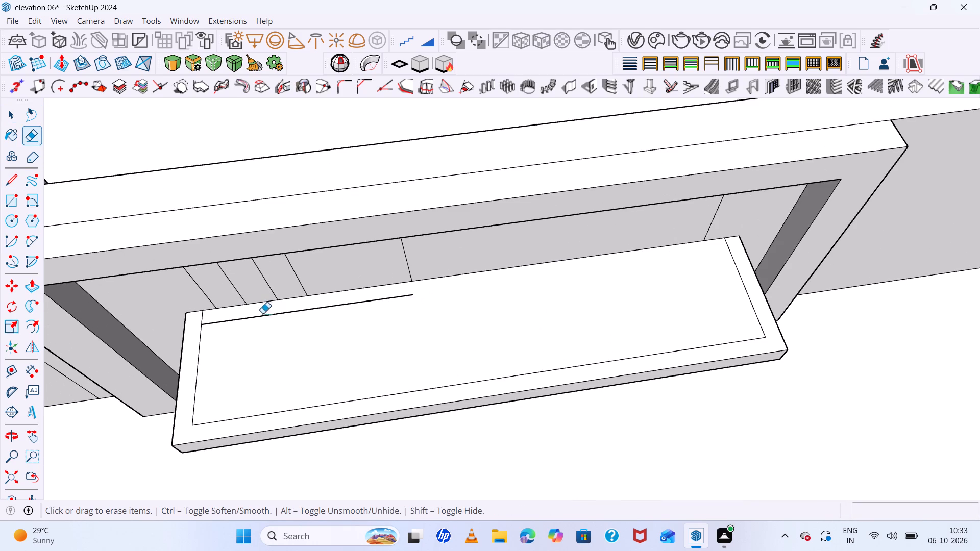
double_click(267, 317)
left_click(314, 311)
double_click(302, 307)
left_click(298, 311)
left_click(235, 318)
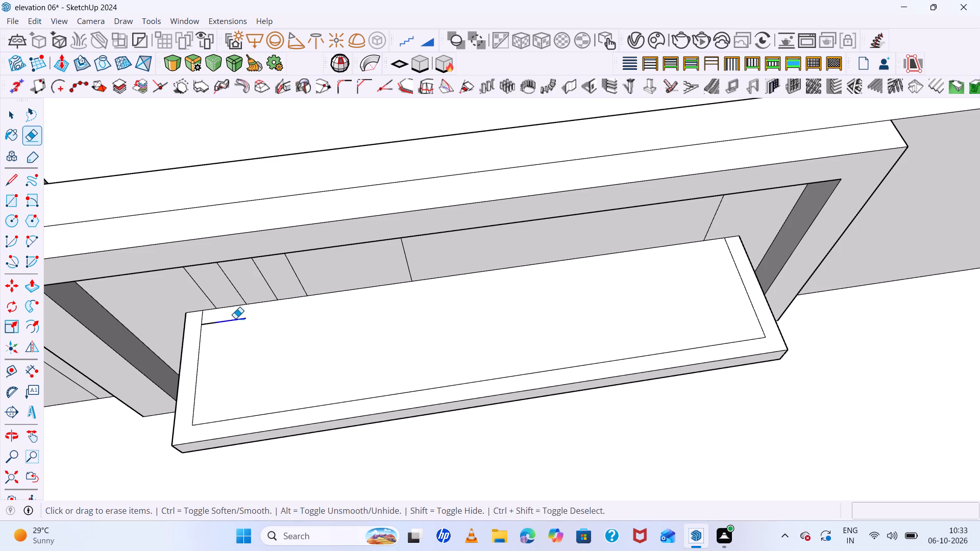
left_click(212, 324)
Pull the U-shaped border on the slab's top face up by about 1' 6 1/4".
scroll(282, 357, "down", 4)
middle_click_drag(388, 362, 419, 338)
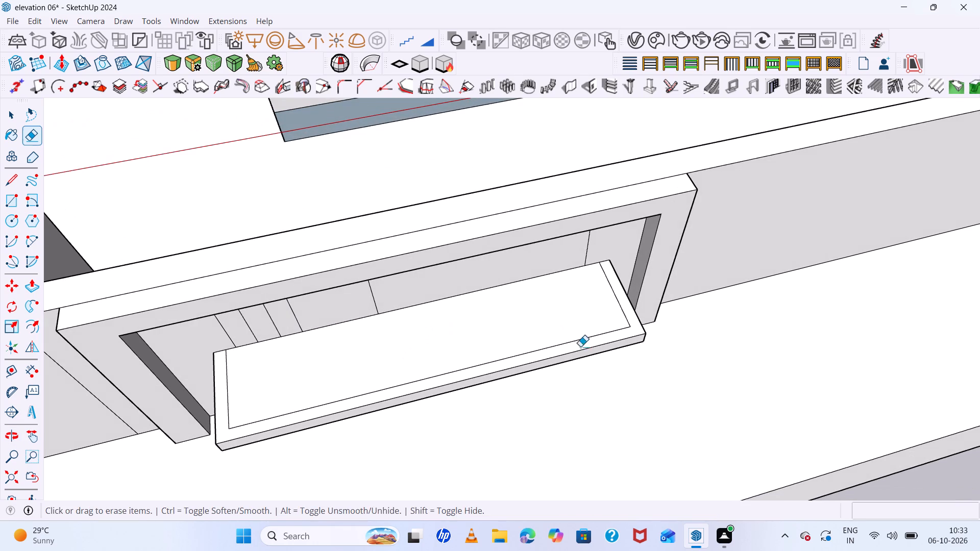
key("space")
left_click(630, 329)
scroll(652, 331, "up", 1)
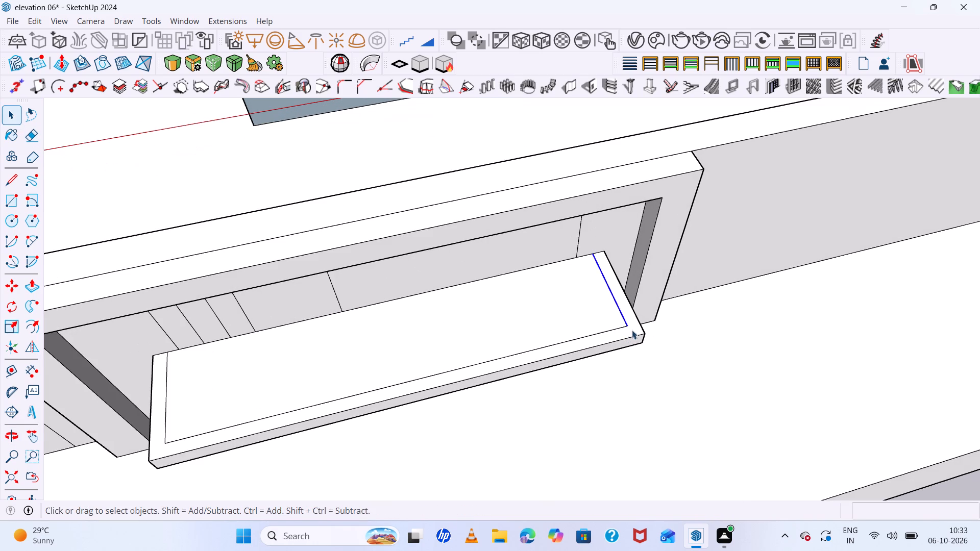
left_click(634, 328)
key("p")
left_click(635, 328)
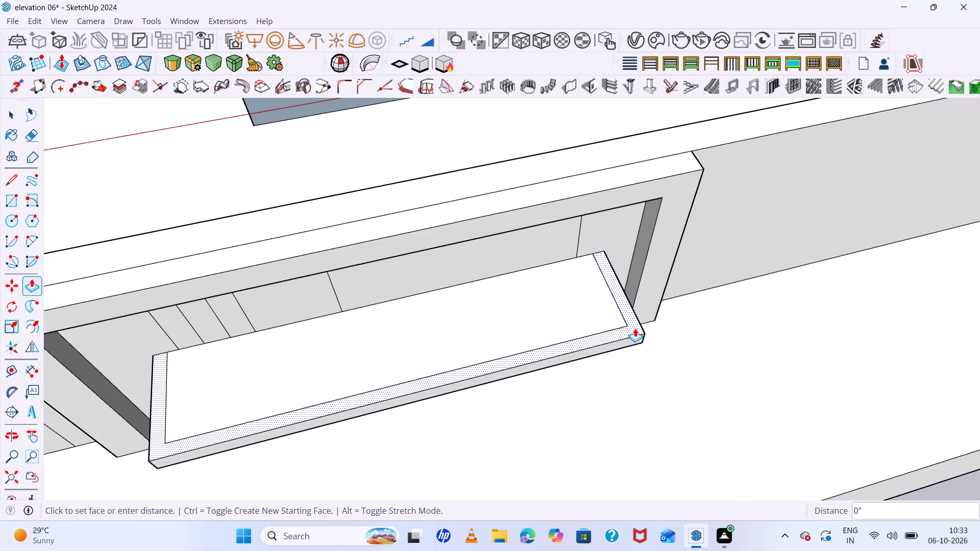
double_click(620, 294)
Examine the slab's raised border from above, below and the front, and compare the boundary wall with the whole house.
scroll(445, 301, "down", 5)
middle_click_drag(463, 323, 259, 165)
scroll(254, 165, "up", 1)
scroll(280, 190, "down", 5)
middle_click_drag(400, 268, 479, 148)
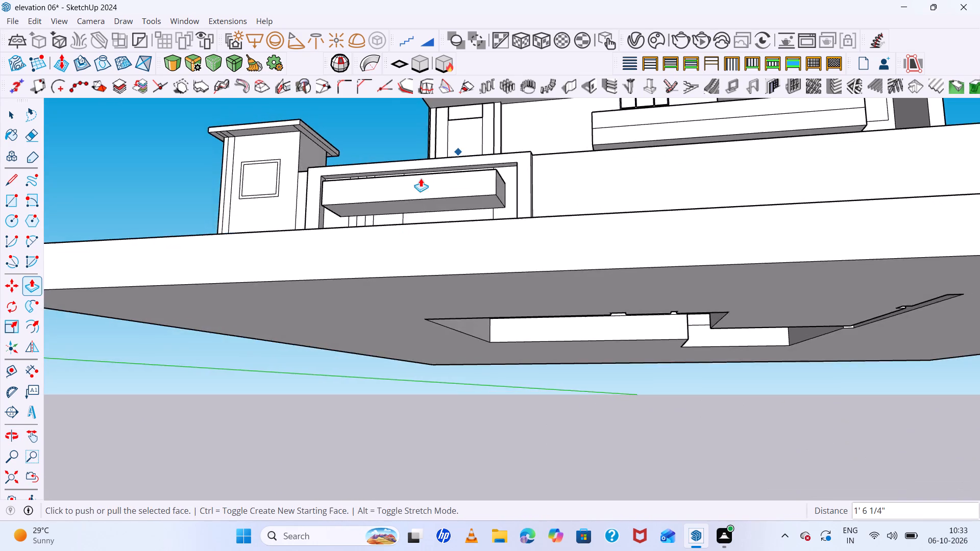
scroll(411, 187, "up", 10)
middle_click_drag(435, 242, 551, 366)
middle_click_drag(588, 396, 566, 362)
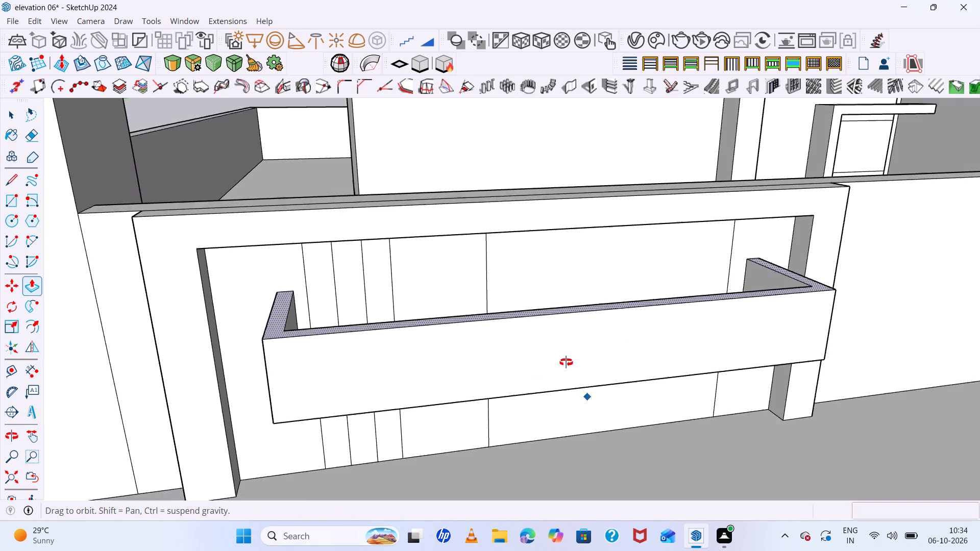
middle_click_drag(566, 362, 434, 267)
scroll(477, 233, "up", 5)
scroll(350, 248, "down", 9)
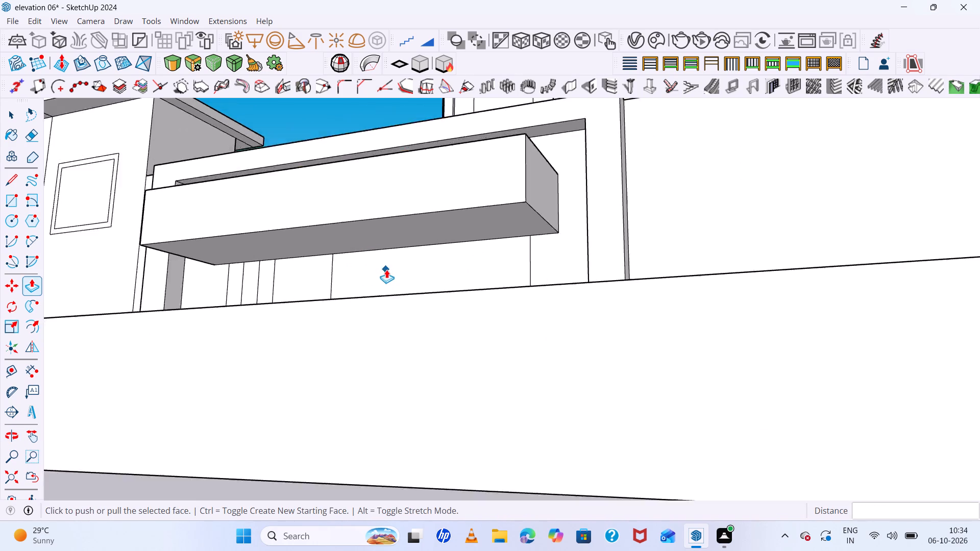
scroll(386, 269, "down", 10)
middle_click_drag(337, 279, 471, 366)
left_click(68, 251)
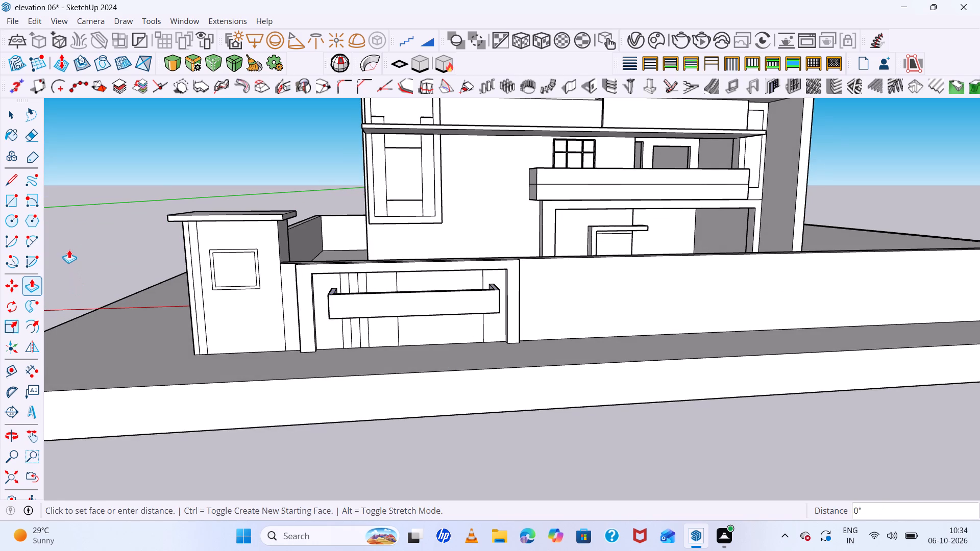
left_click(96, 249)
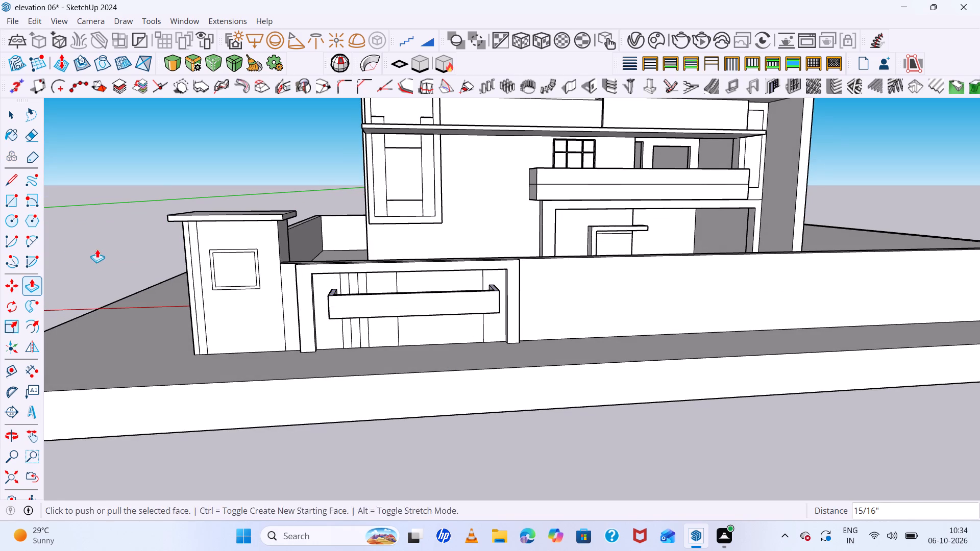
key("space")
left_click(100, 237)
scroll(167, 286, "down", 6)
middle_click_drag(404, 324, 380, 323)
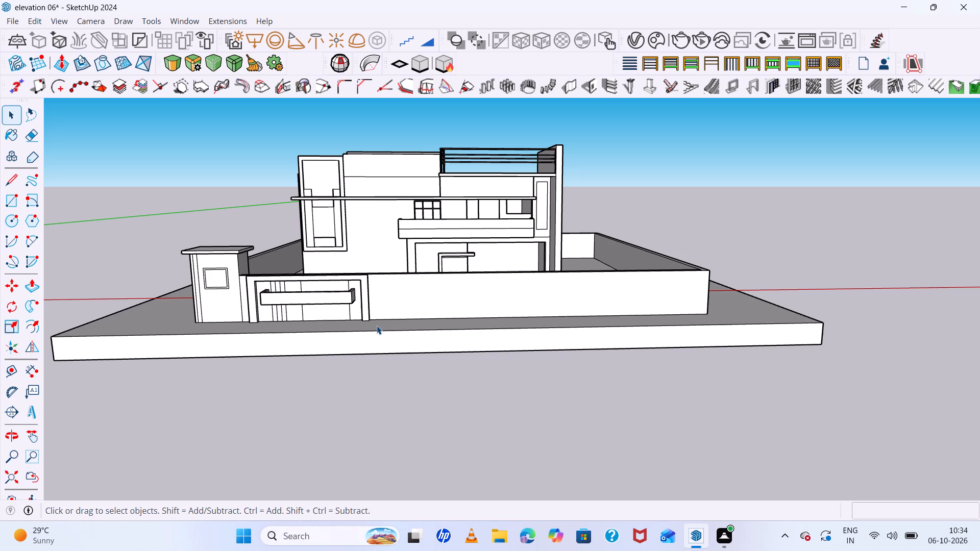
scroll(371, 282, "down", 5)
middle_click_drag(477, 300, 496, 291)
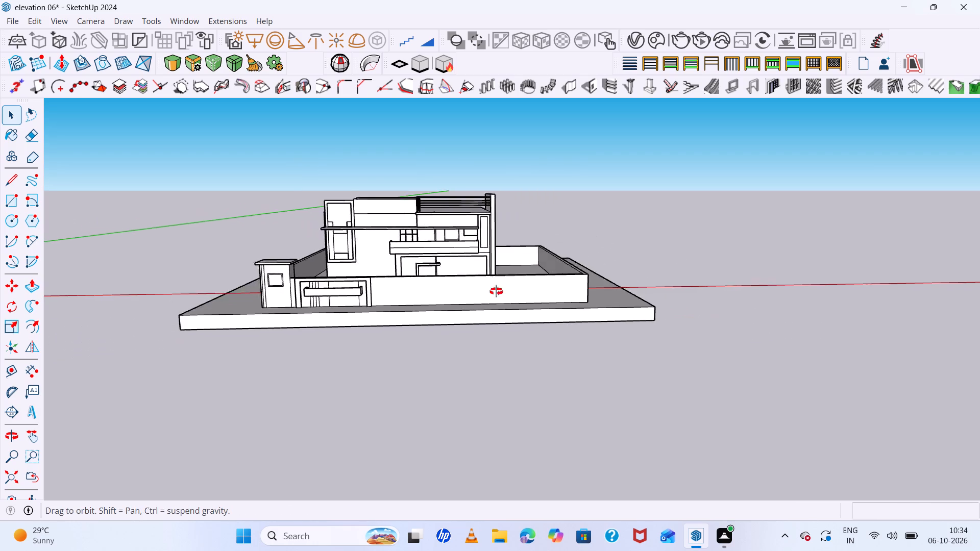
middle_click_drag(496, 291, 395, 276)
scroll(438, 293, "up", 7)
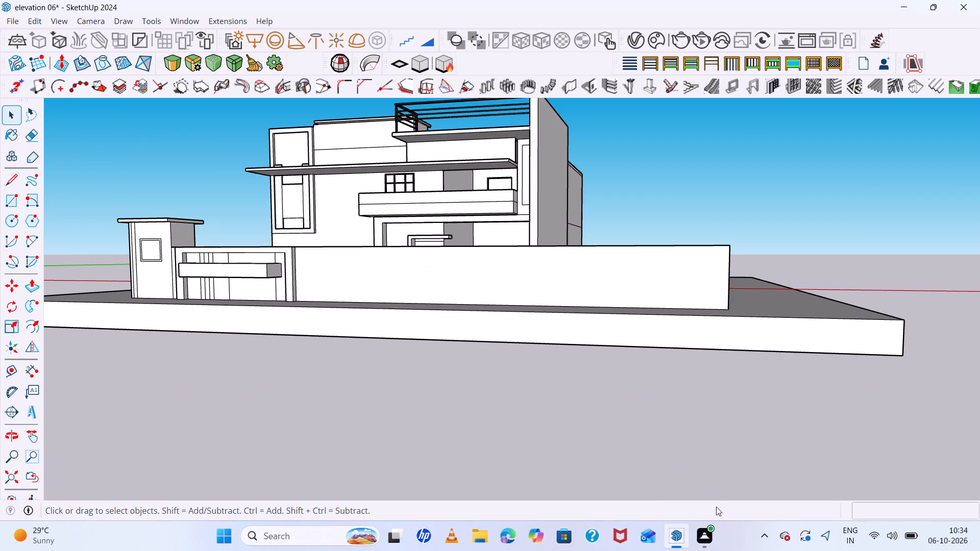
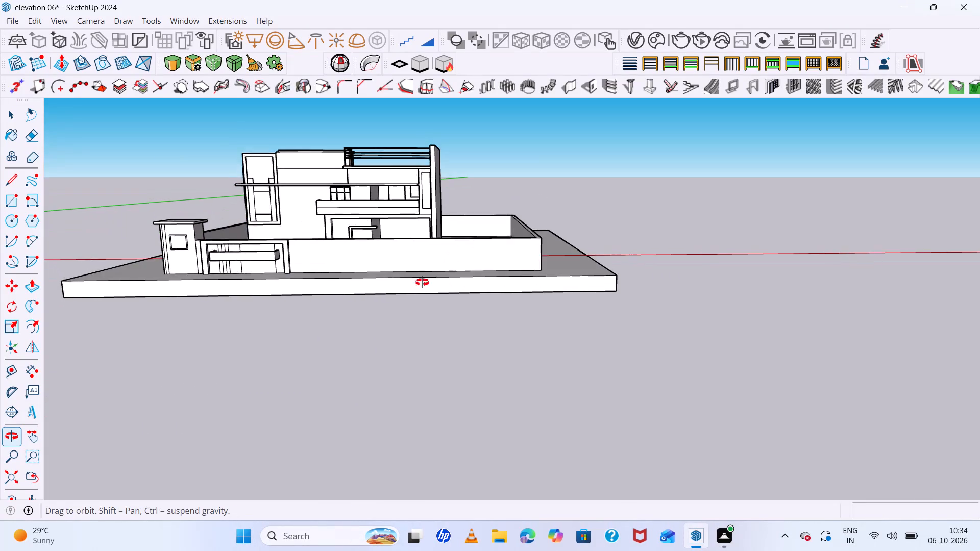
Erase the edge on top of the boundary wall that separates the projecting frame's top from the wall's top face.
scroll(417, 266, "up", 3)
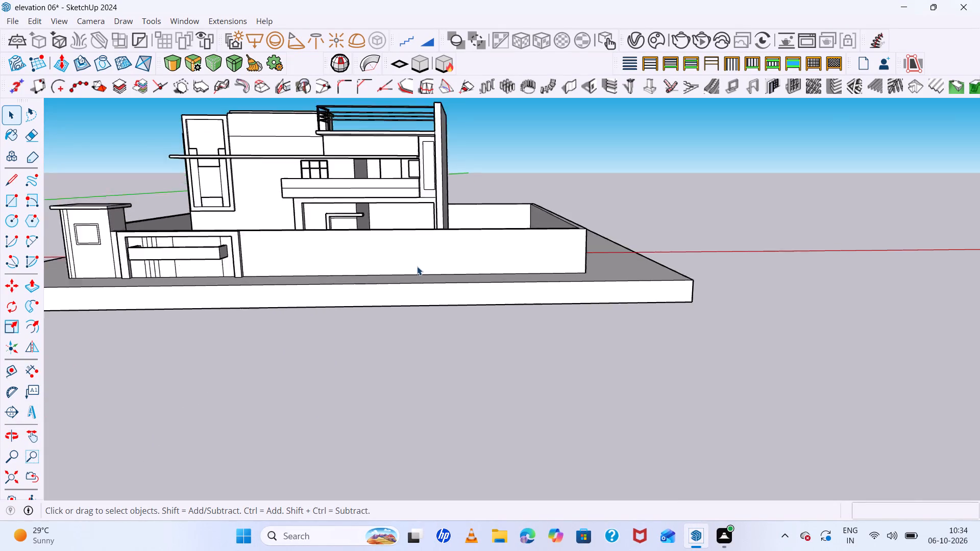
scroll(417, 266, "up", 3)
scroll(417, 265, "down", 6)
scroll(417, 265, "up", 6)
middle_click_drag(426, 267, 512, 274)
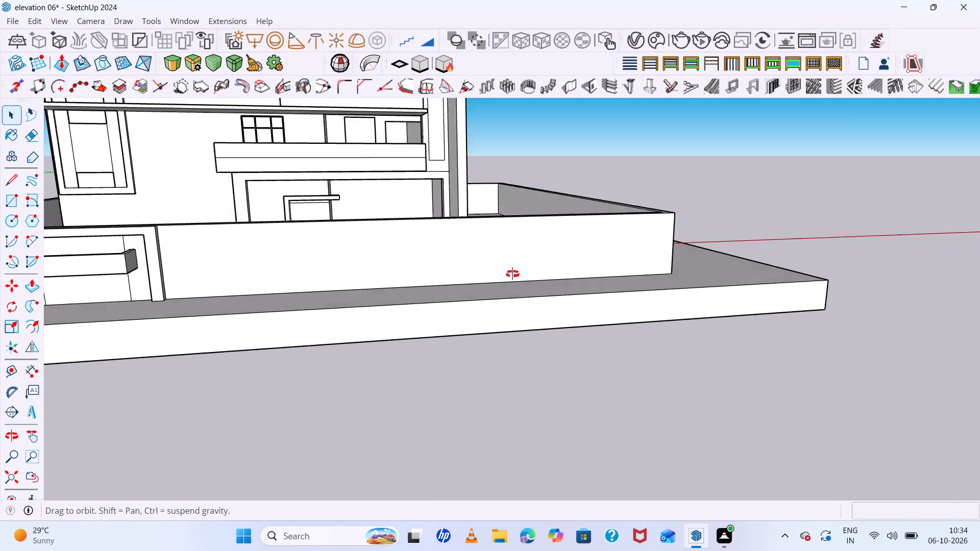
middle_click_drag(512, 274, 567, 274)
scroll(567, 274, "down", 2)
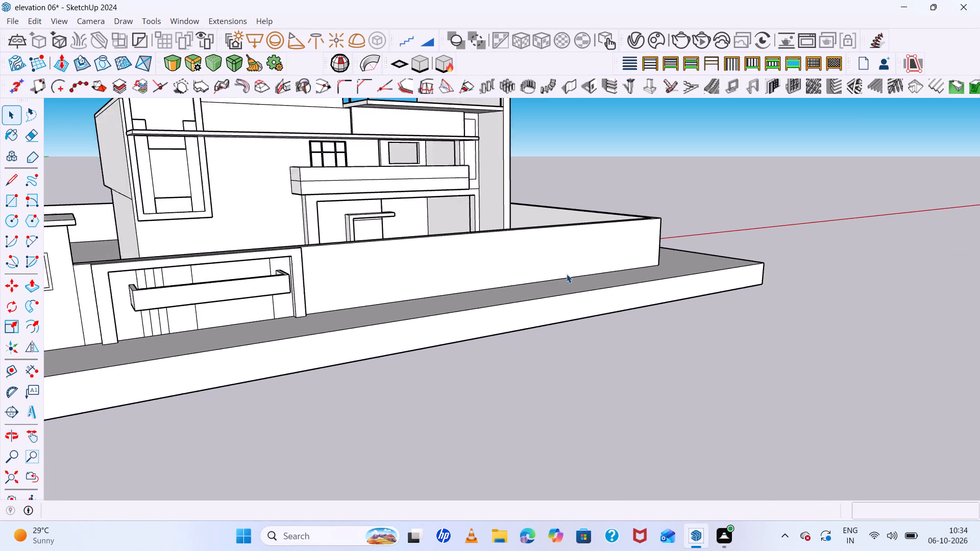
scroll(567, 274, "down", 2)
middle_click_drag(395, 253, 334, 369)
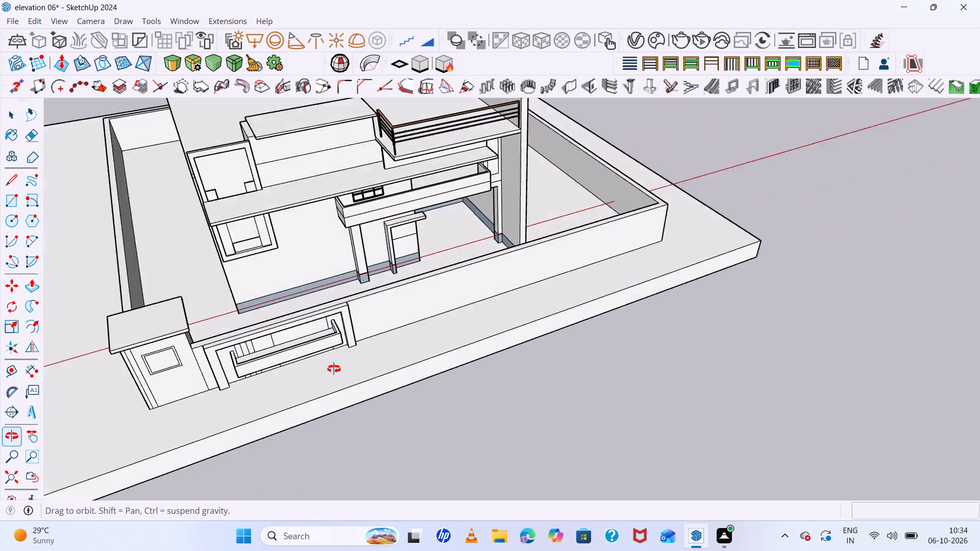
middle_click_drag(334, 369, 281, 375)
scroll(300, 290, "down", 1)
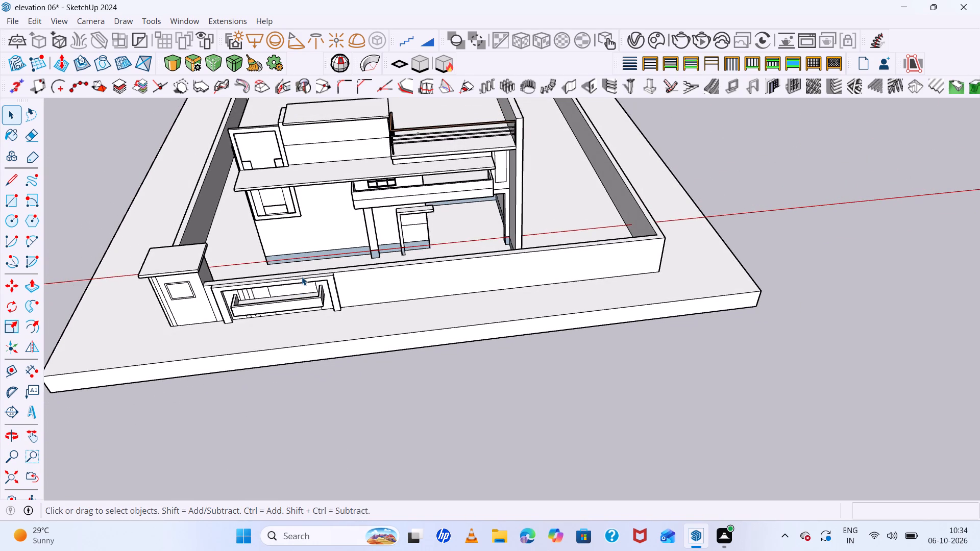
scroll(302, 277, "up", 5)
middle_click_drag(304, 279, 319, 328)
scroll(301, 309, "up", 6)
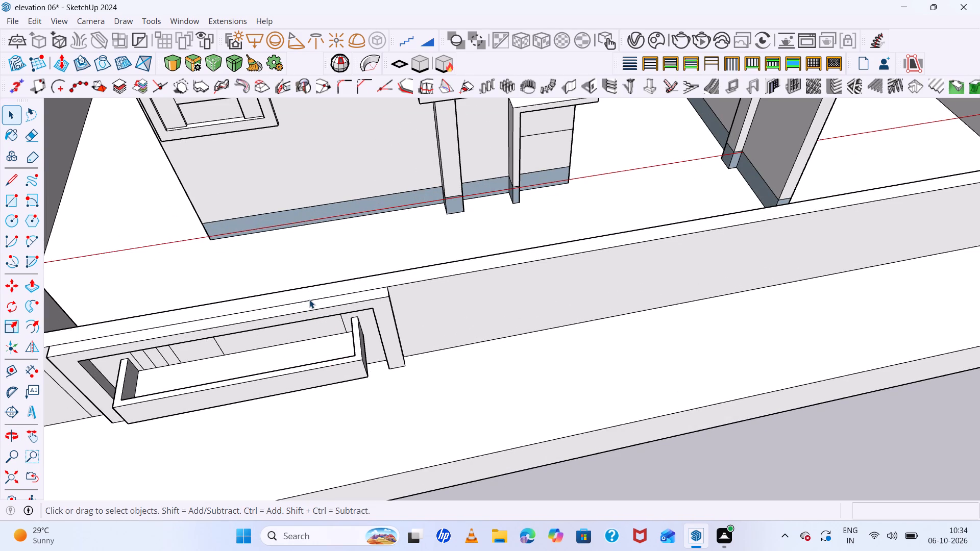
double_click(309, 299)
left_click(310, 301)
key("Delete")
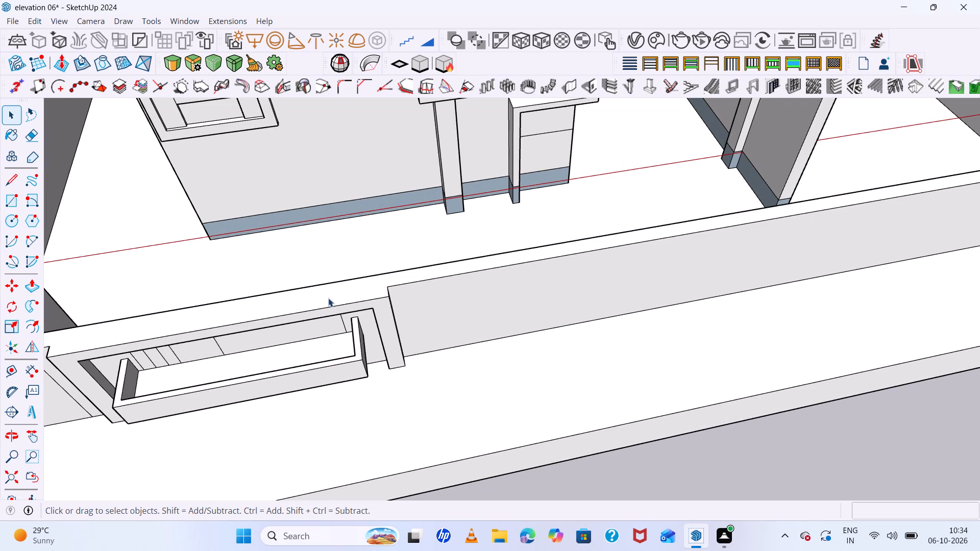
Examine the plain stretch of boundary wall beside the projecting frame from above and from the front.
scroll(329, 297, "down", 7)
scroll(414, 326, "up", 1)
middle_click_drag(414, 326, 179, 309)
scroll(537, 283, "up", 5)
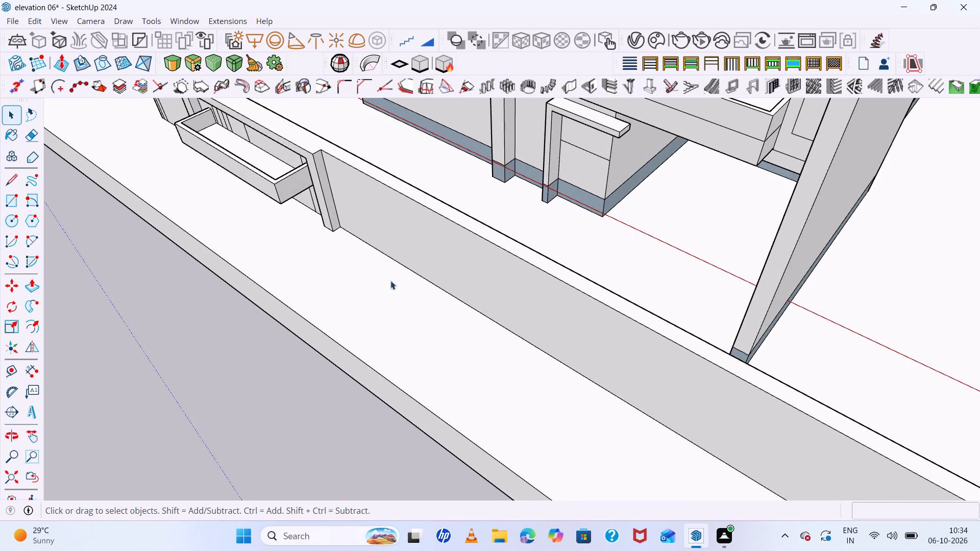
middle_click(347, 287)
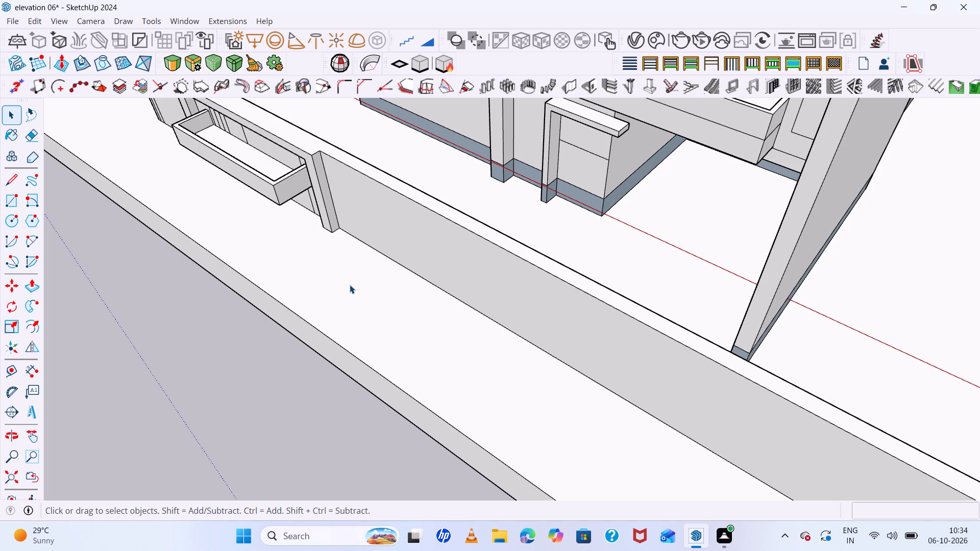
middle_click_drag(423, 273, 494, 194)
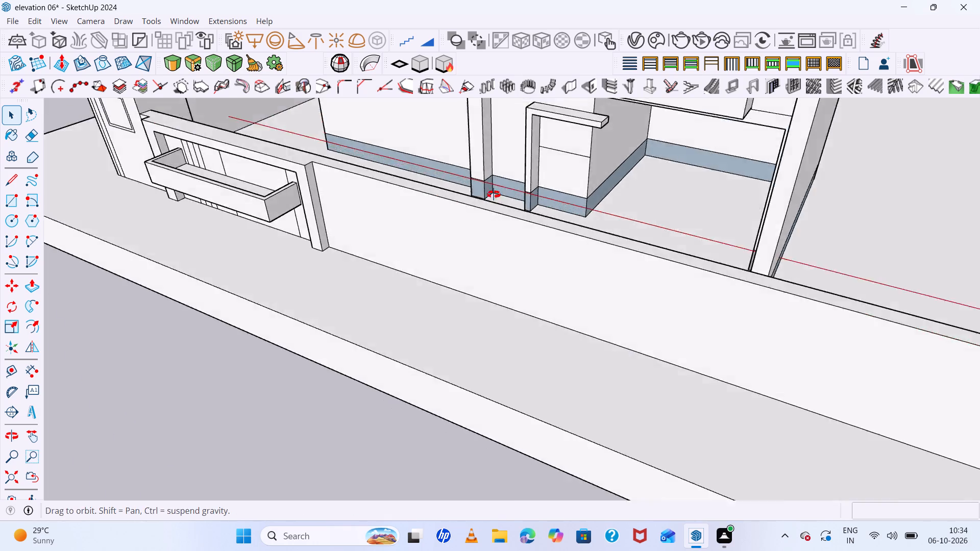
middle_click_drag(494, 194, 521, 142)
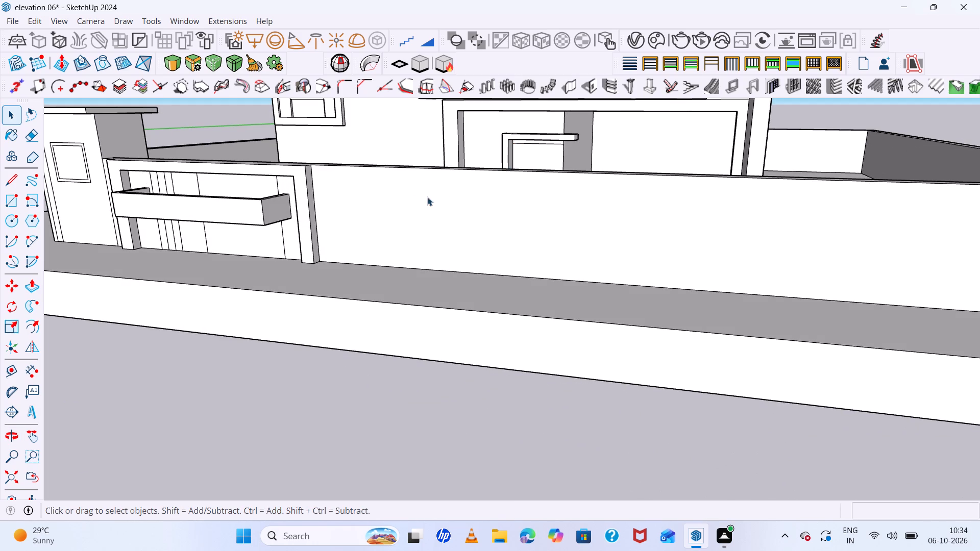
middle_click_drag(545, 235, 621, 181)
scroll(388, 171, "up", 6)
scroll(356, 161, "down", 2)
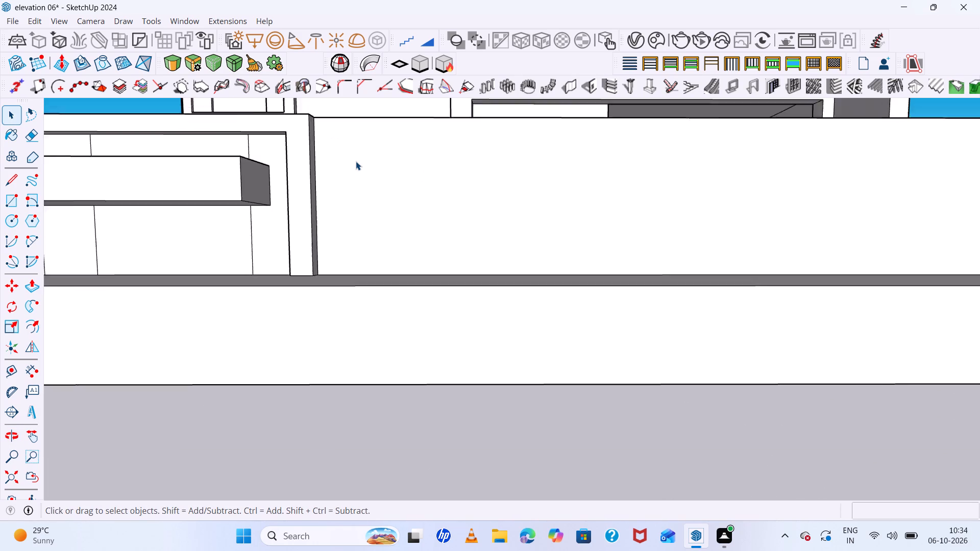
scroll(356, 161, "down", 9)
middle_click_drag(540, 219, 665, 296)
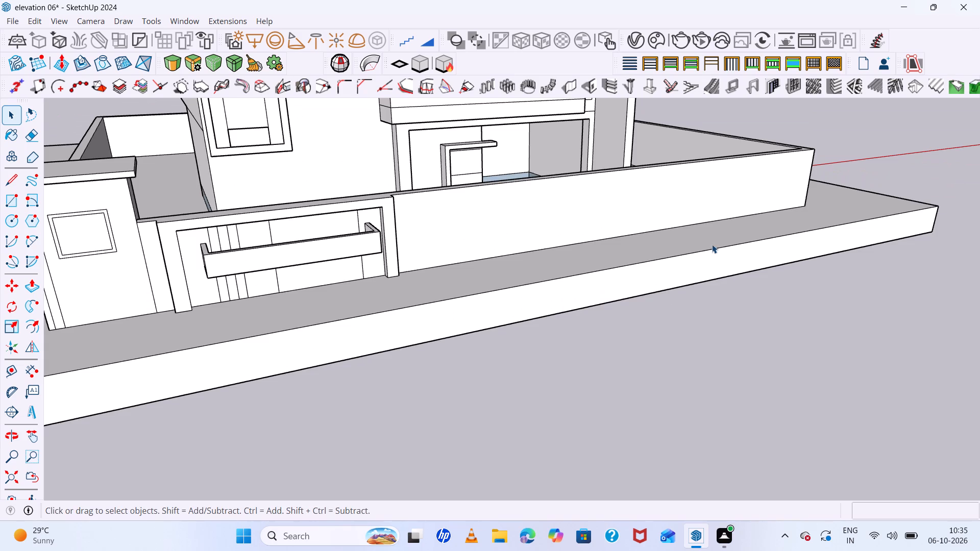
middle_click_drag(712, 243, 638, 314)
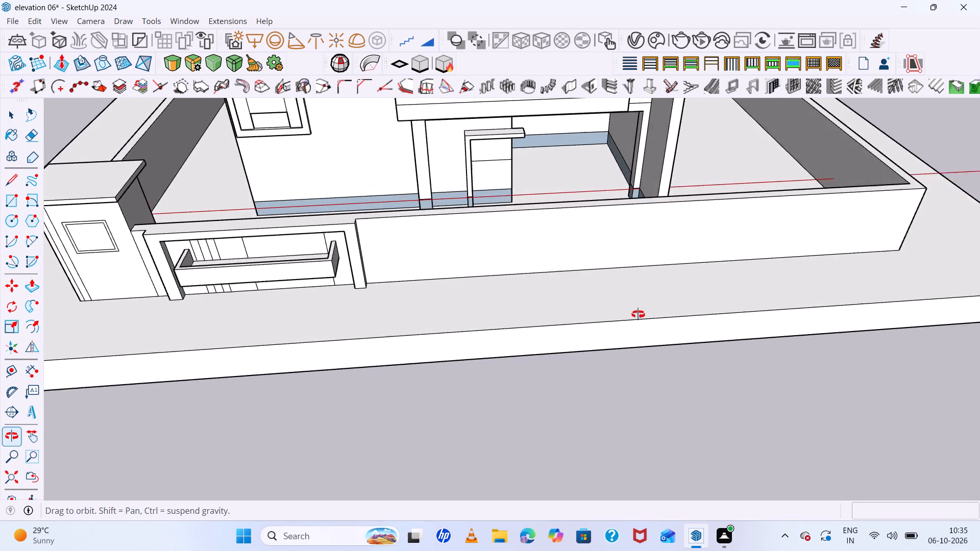
middle_click_drag(638, 314, 517, 219)
middle_click(517, 219)
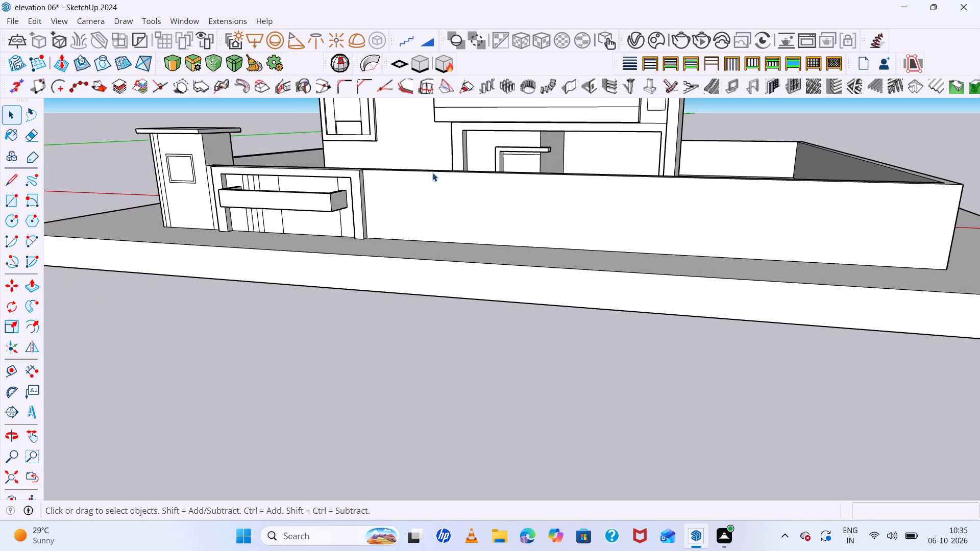
middle_click_drag(346, 206, 509, 220)
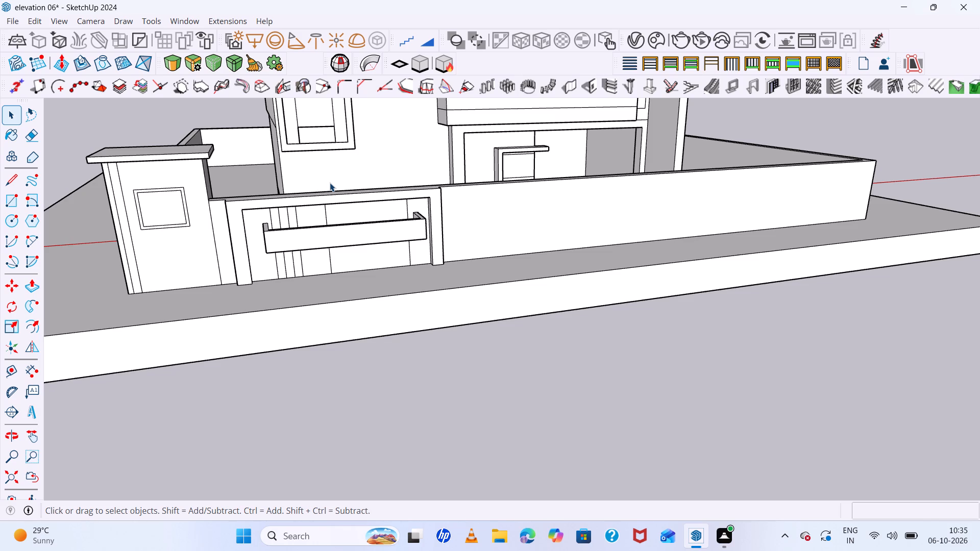
scroll(329, 182, "down", 1)
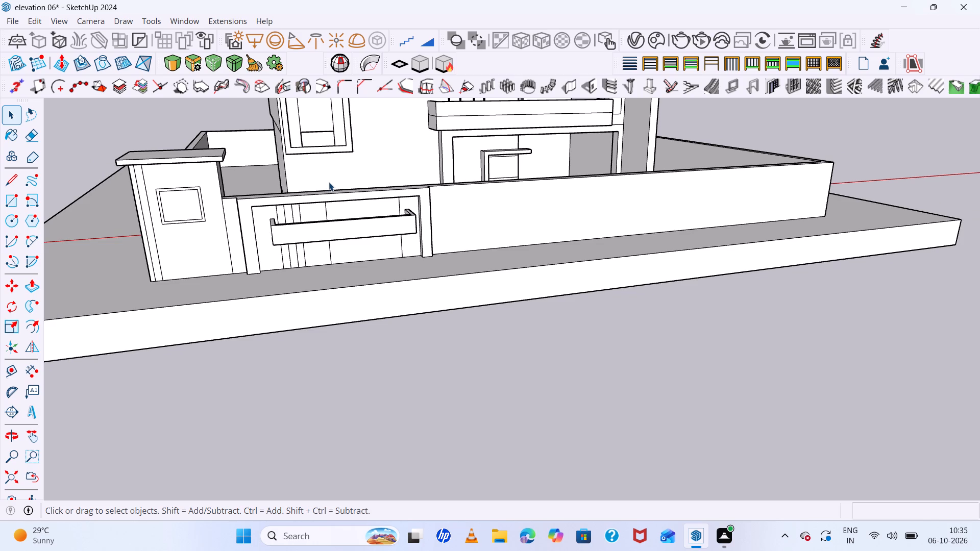
scroll(555, 192, "up", 4)
middle_click_drag(546, 206, 445, 163)
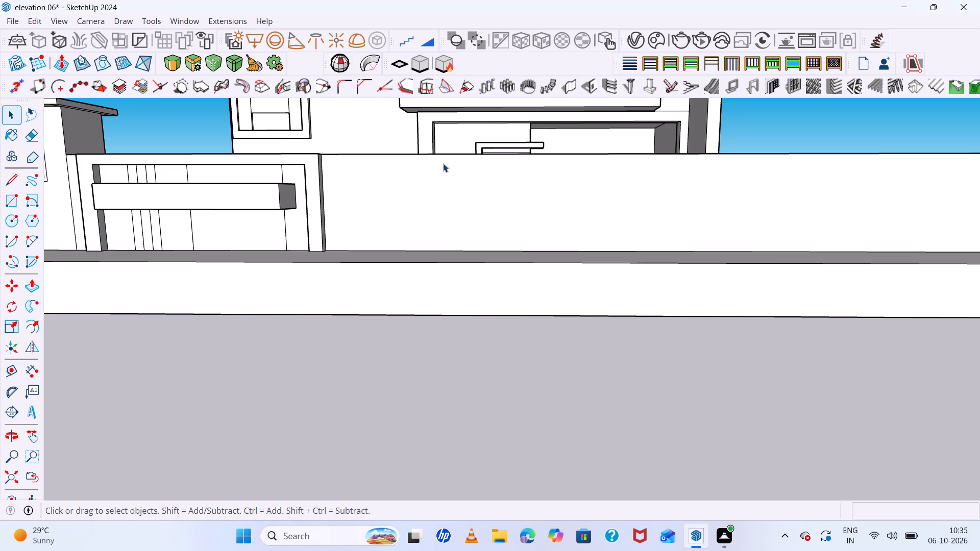
scroll(411, 153, "down", 4)
middle_click_drag(497, 187, 529, 192)
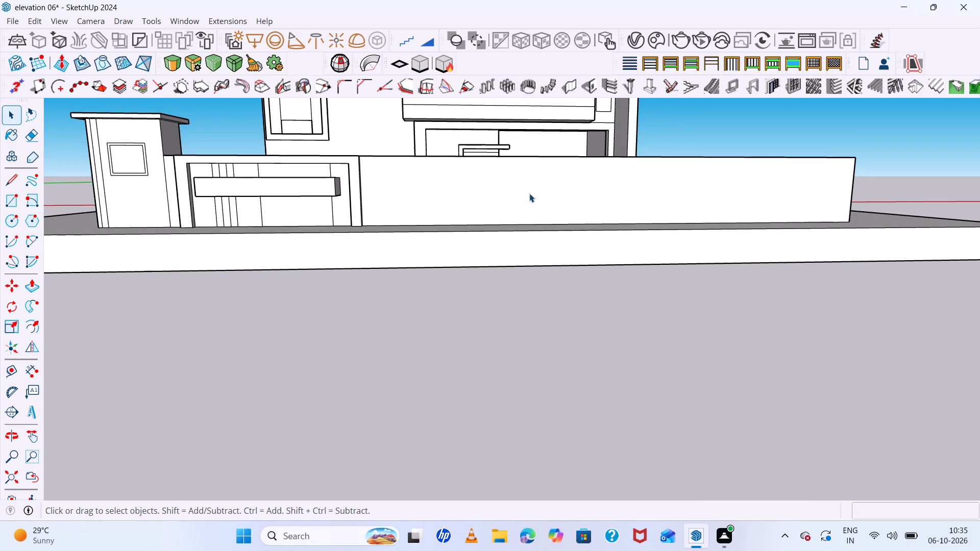
Draw a full-height rectangle, about 5' 6" by 7' 10 5/8", on the plain front wall face beyond the projecting frame.
key("r")
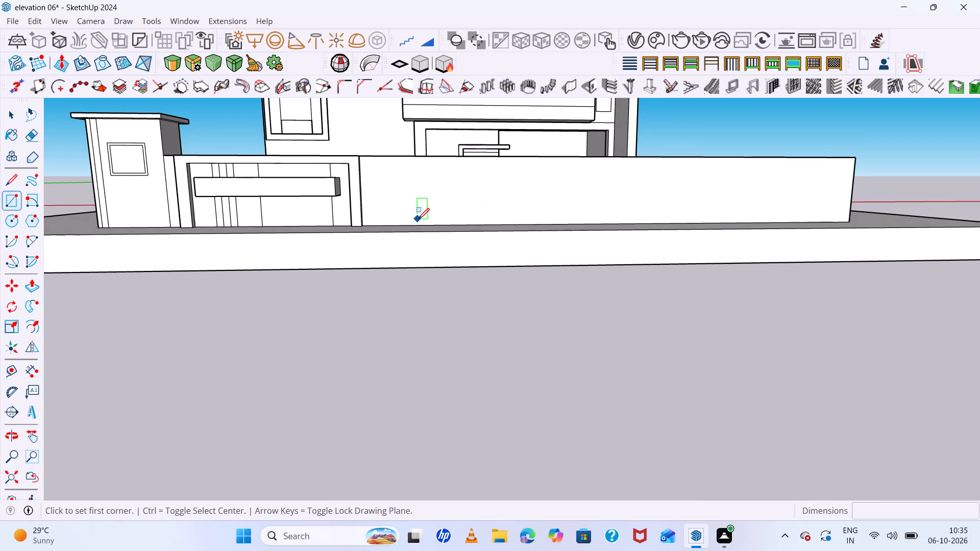
middle_click_drag(419, 226, 393, 268)
scroll(430, 247, "up", 4)
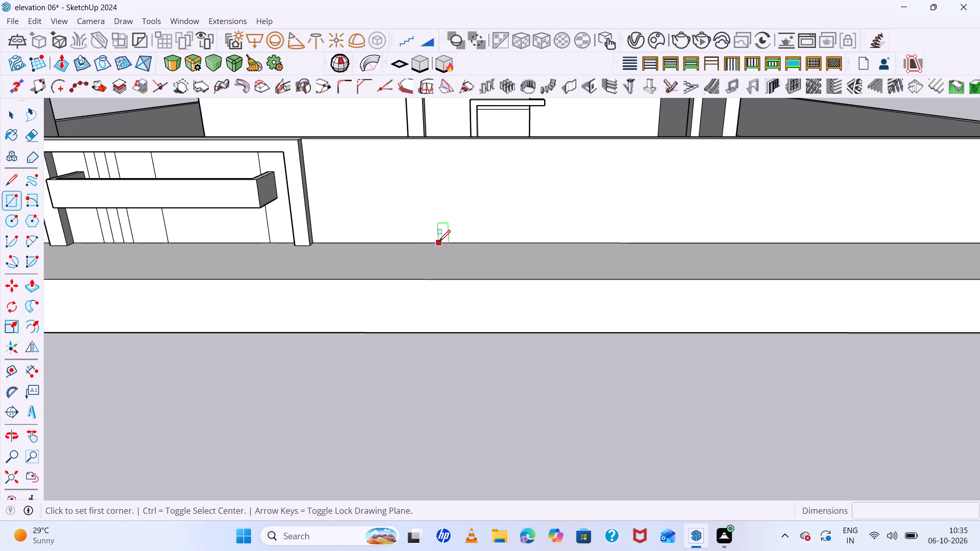
left_click(439, 241)
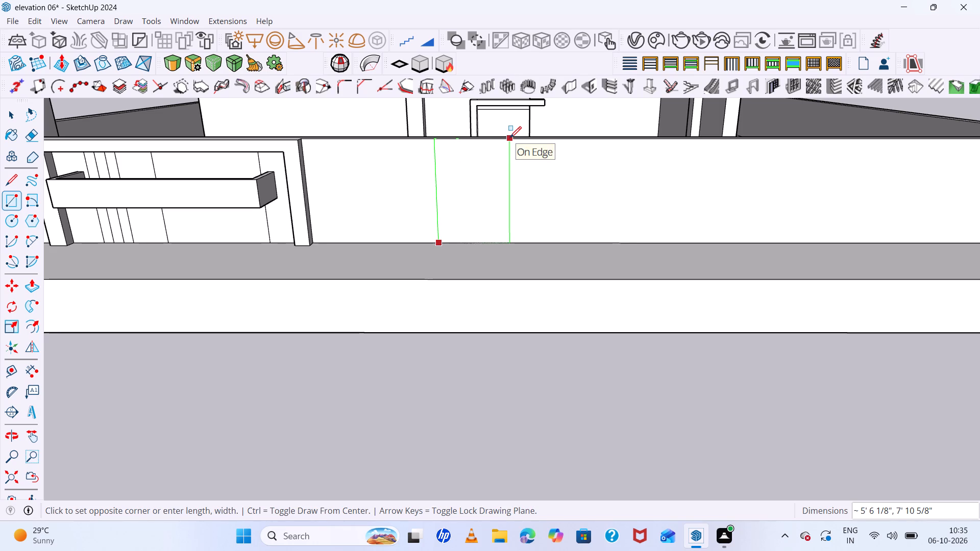
left_click(510, 138)
Pull the new rectangle out from the wall front by about 1' 8 5/16" to form a block.
middle_click_drag(475, 167, 506, 276)
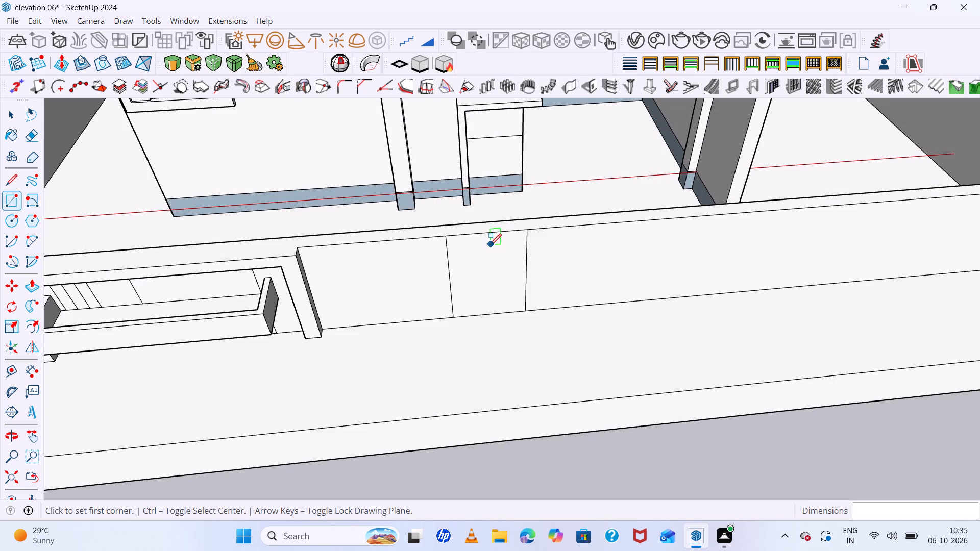
key("p")
double_click(490, 244)
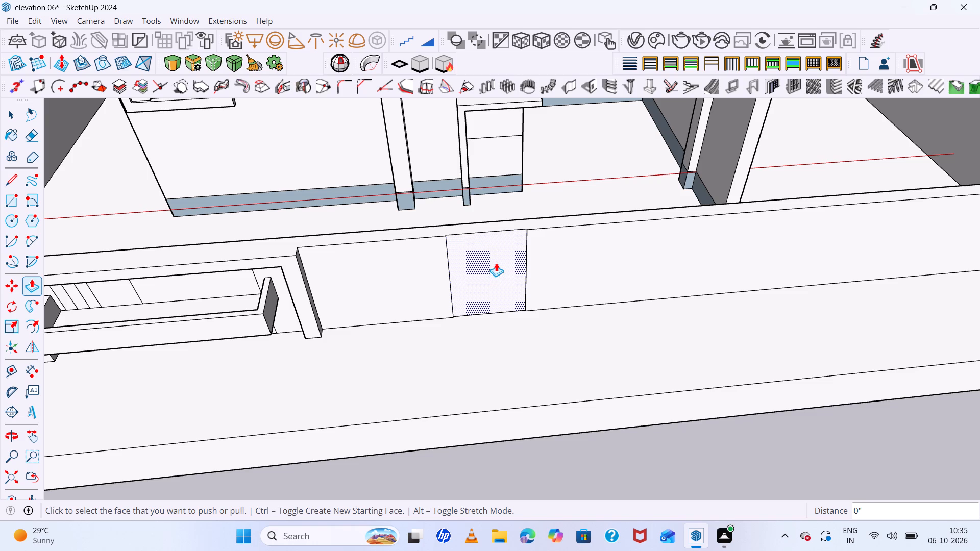
key("ctrl+z")
left_click(496, 262)
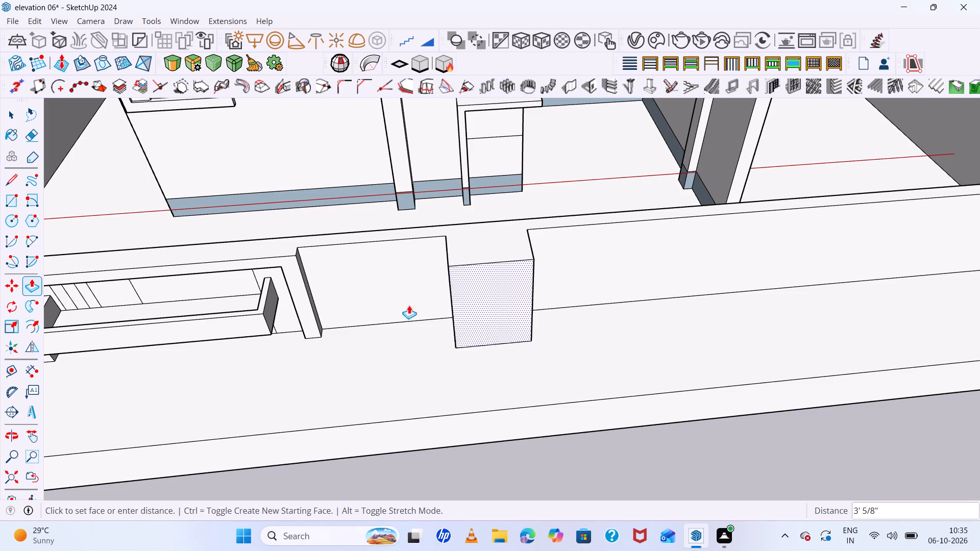
scroll(333, 327, "down", 7)
scroll(180, 342, "up", 5)
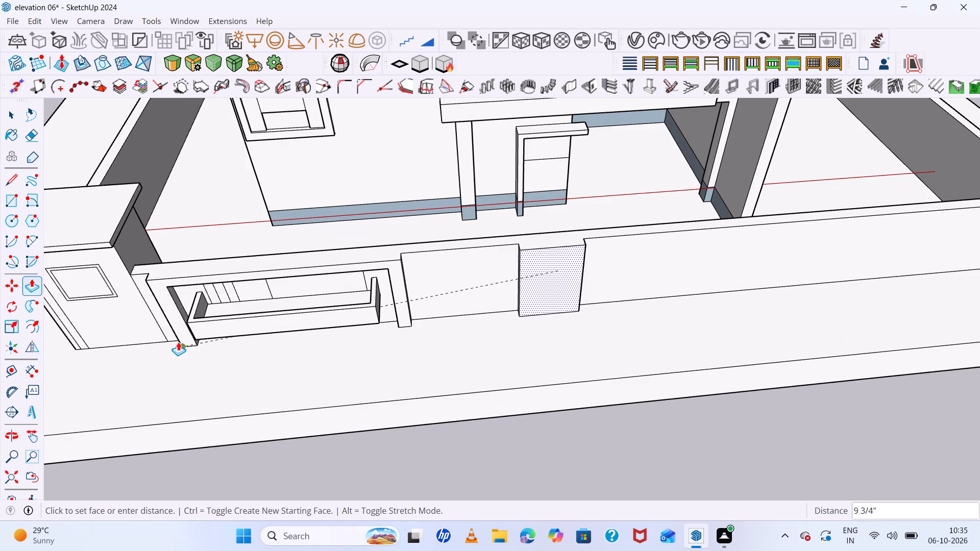
double_click(503, 287)
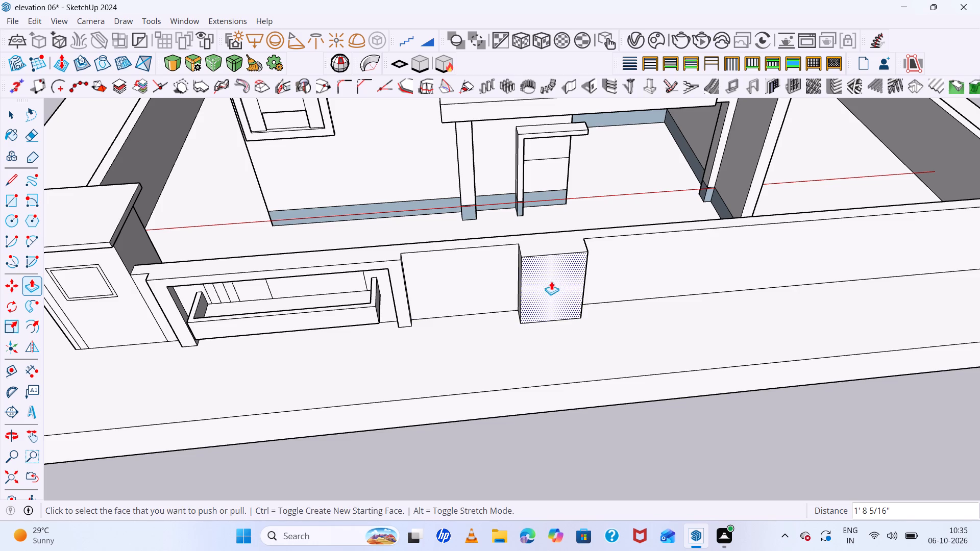
middle_click(587, 387)
Draw a line along the wall's front edge between the block's two rear top corners, separating its top from the wall's.
middle_click_drag(550, 263, 554, 304)
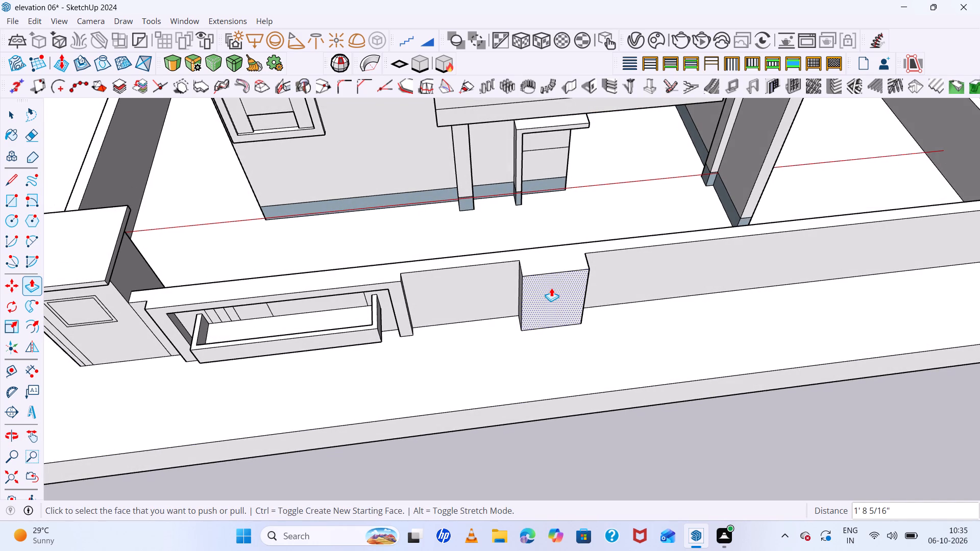
scroll(553, 251, "up", 3)
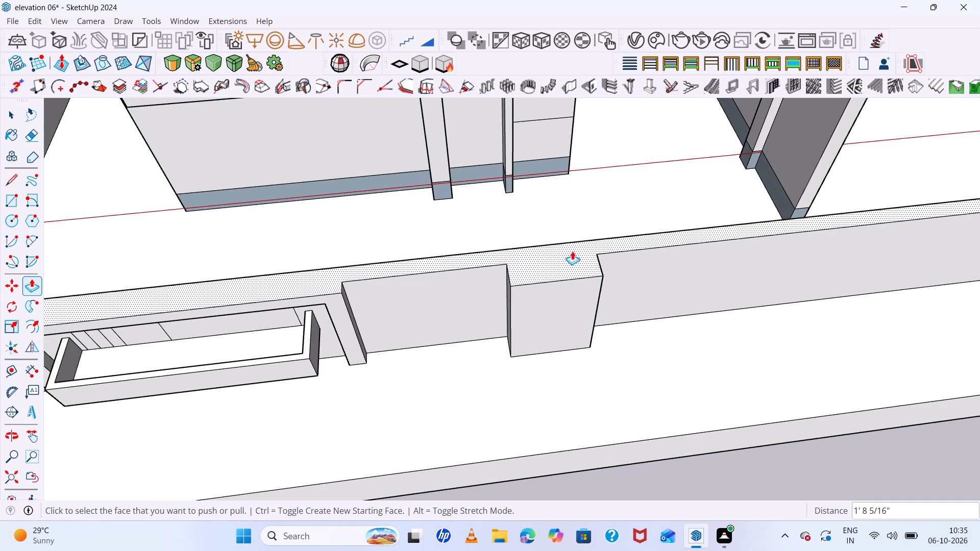
key("l")
scroll(597, 253, "up", 3)
triple_click(595, 253)
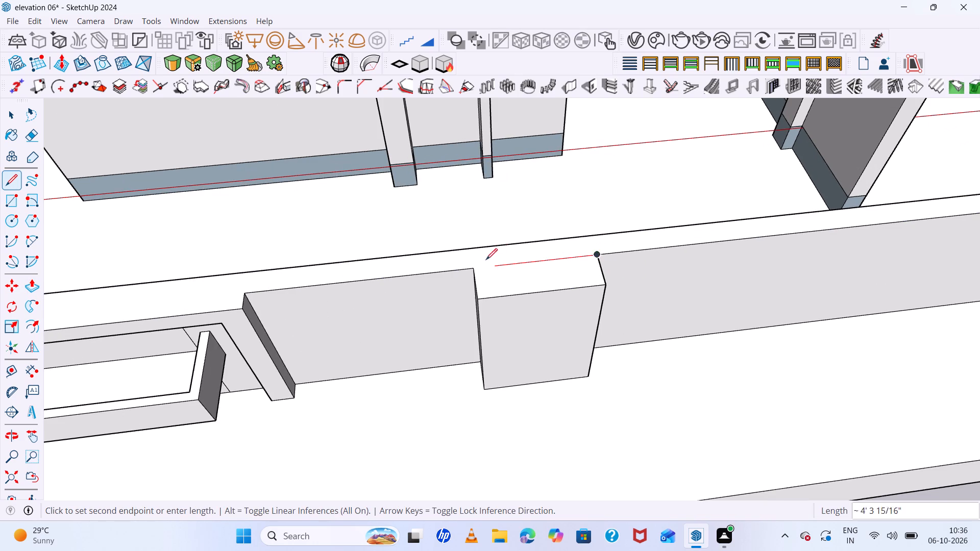
double_click(475, 267)
key("space")
Pull the block's top face up above the wall by the previous pull distance, plus about 2' 1 1/4" more.
left_click(530, 282)
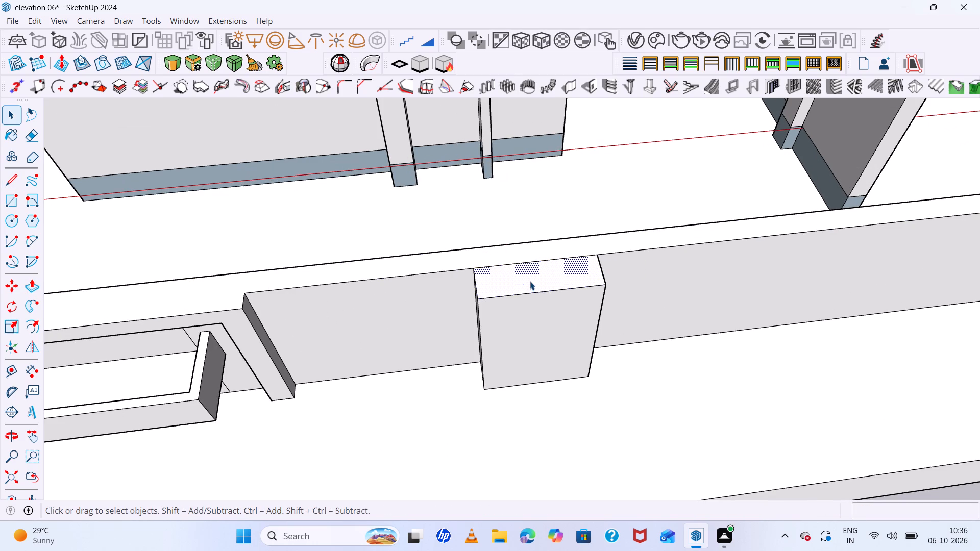
key("p")
double_click(530, 281)
middle_click_drag(521, 260, 655, 281)
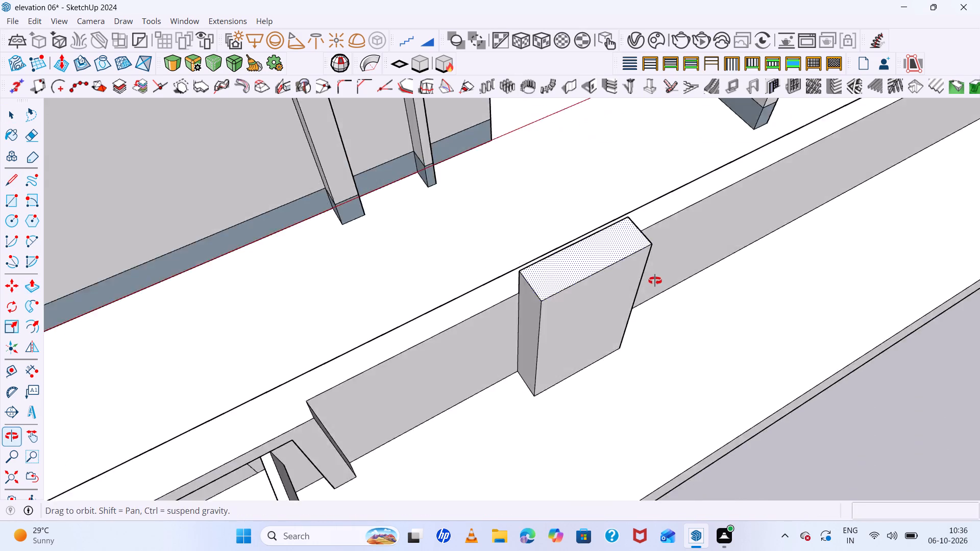
middle_click_drag(655, 281, 705, 240)
left_click(589, 222)
left_click(586, 181)
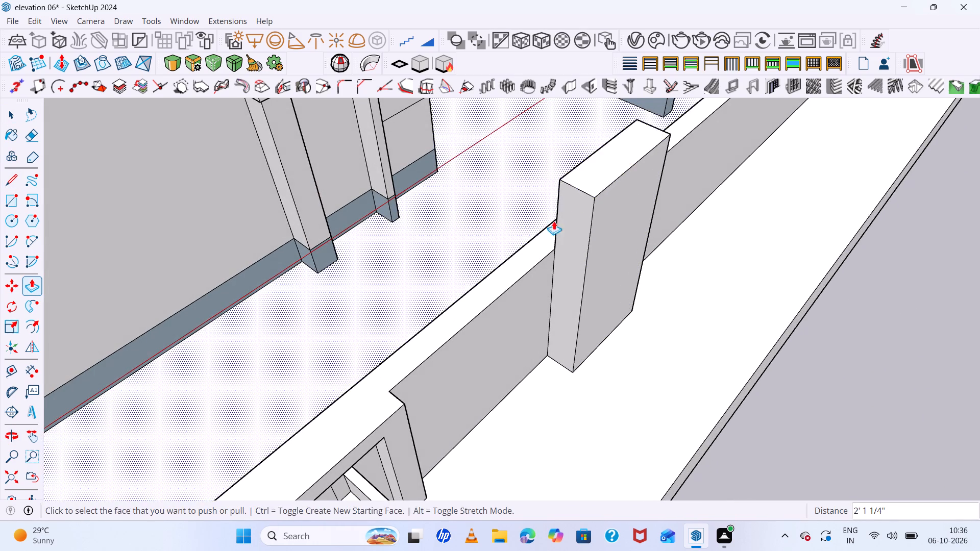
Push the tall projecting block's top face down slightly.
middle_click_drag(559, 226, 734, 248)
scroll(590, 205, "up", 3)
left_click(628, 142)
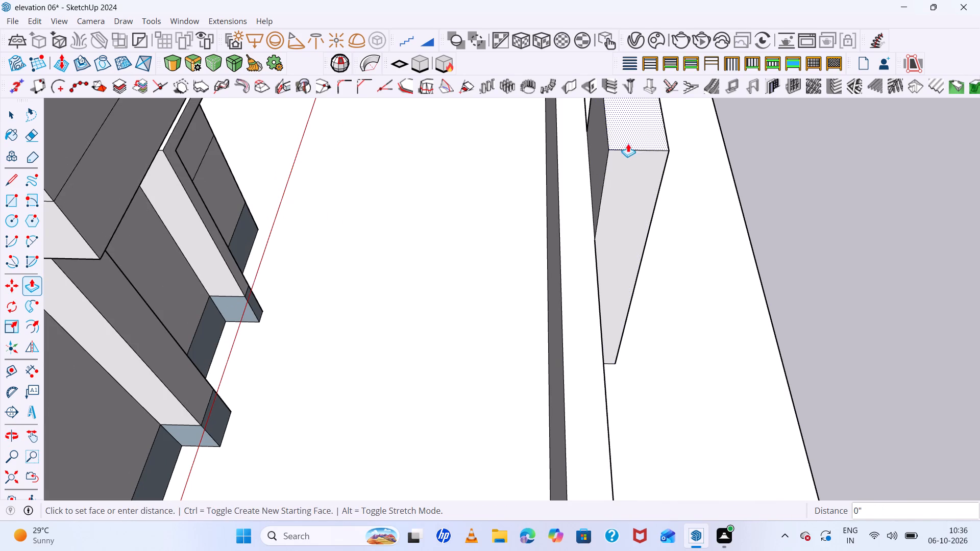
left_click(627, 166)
Pull the block's rear upper face back over the top of the wall by 1' 1 11/16".
scroll(584, 186, "up", 3)
left_click(603, 174)
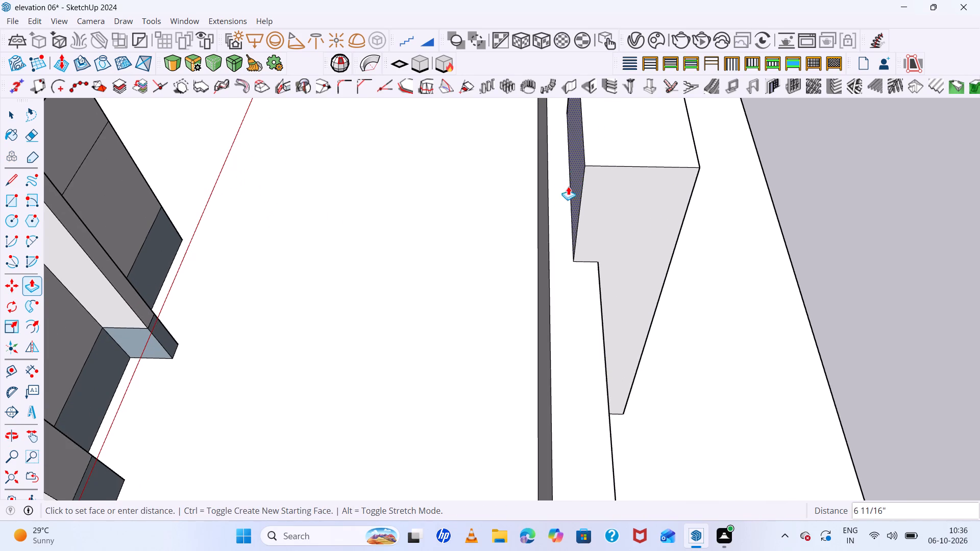
left_click(551, 248)
Adjust the projecting block's height so its top face aligns with the pillar's cap slab, undoing the accidental extension of the cap.
scroll(513, 245, "down", 11)
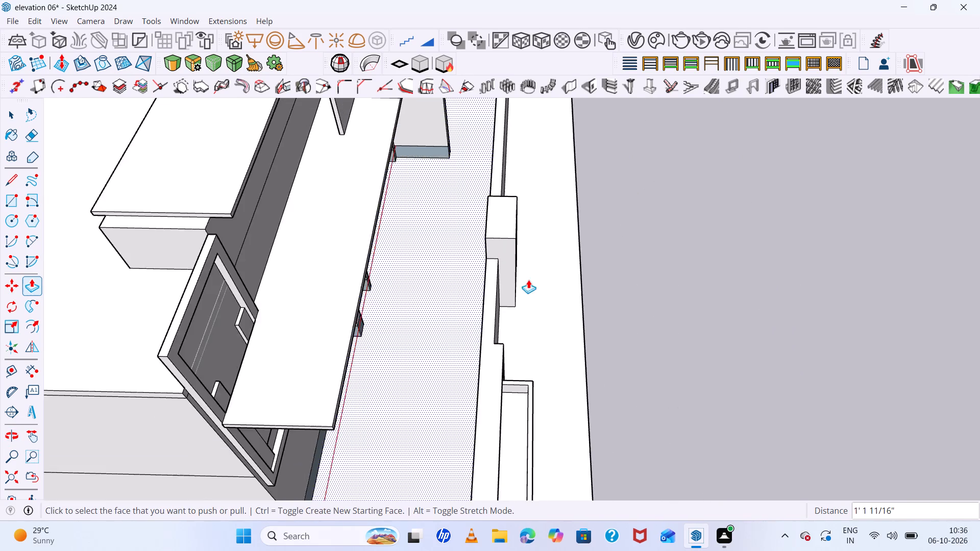
middle_click_drag(533, 278, 236, 141)
scroll(609, 282, "down", 5)
middle_click_drag(630, 289, 391, 211)
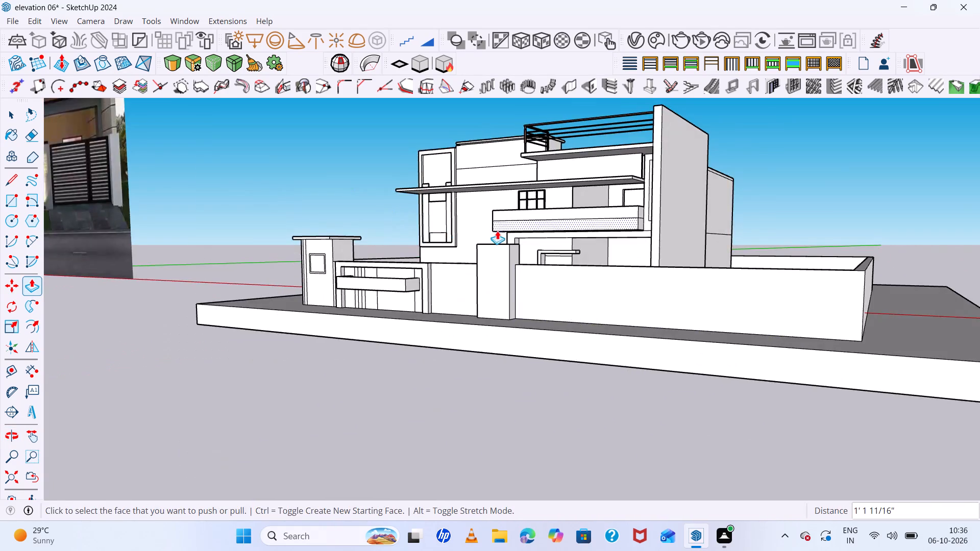
scroll(497, 231, "down", 4)
middle_click_drag(523, 266, 663, 238)
scroll(512, 207, "up", 5)
middle_click_drag(602, 277, 617, 331)
scroll(558, 289, "up", 5)
middle_click_drag(580, 292, 590, 319)
left_click(580, 299)
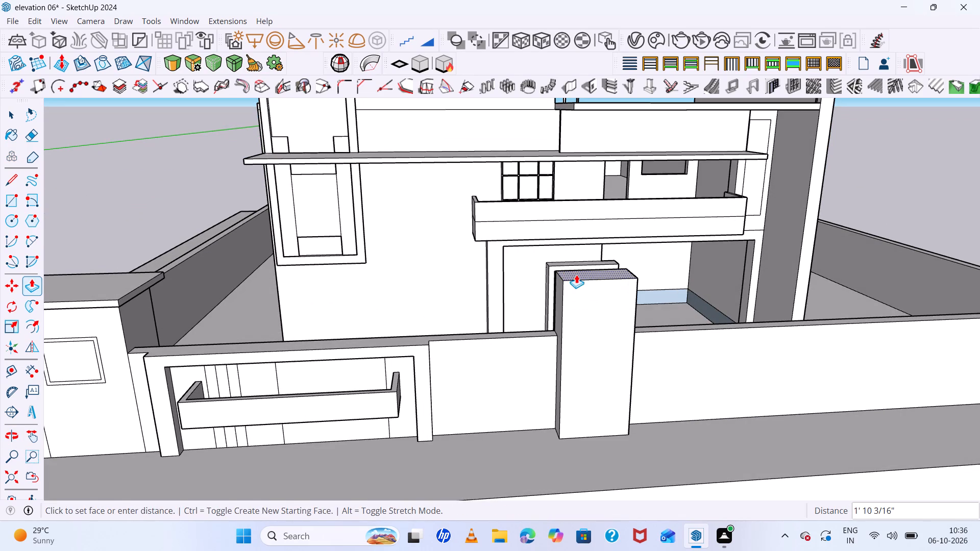
left_click(576, 274)
left_click(588, 274)
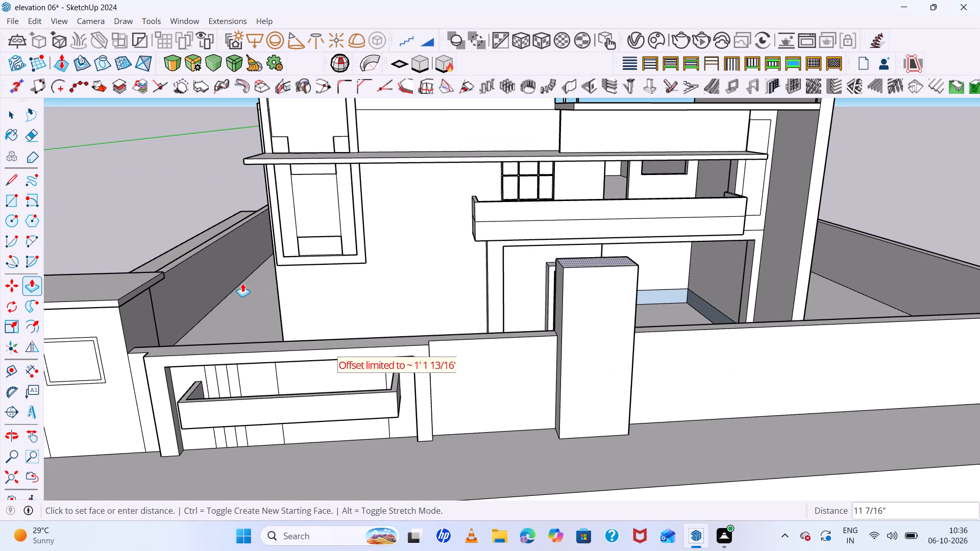
double_click(140, 286)
scroll(379, 325, "down", 4)
middle_click_drag(538, 363, 541, 338)
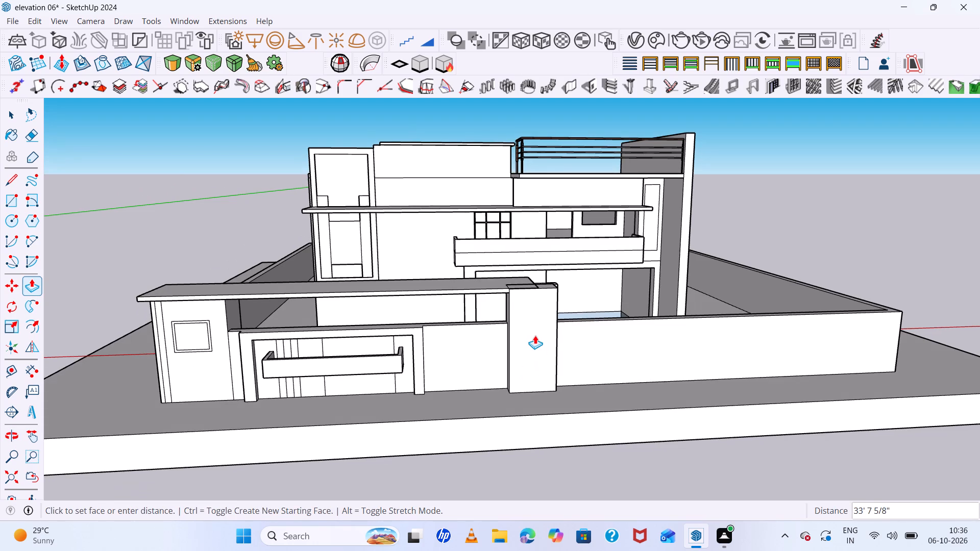
key("ctrl+z")
Examine the tall block against the house front and boundary wall from several angles.
middle_click_drag(612, 306, 577, 262)
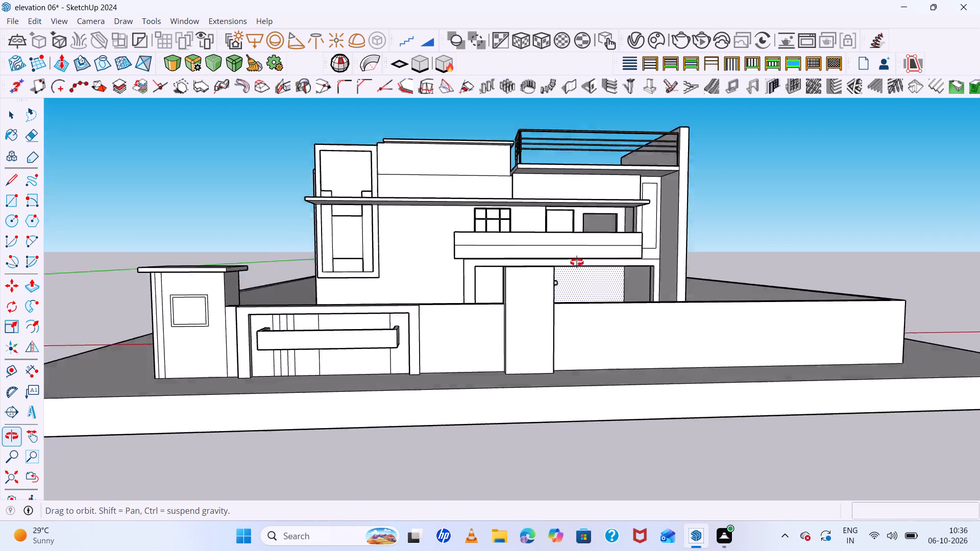
middle_click_drag(577, 262, 510, 256)
key("space")
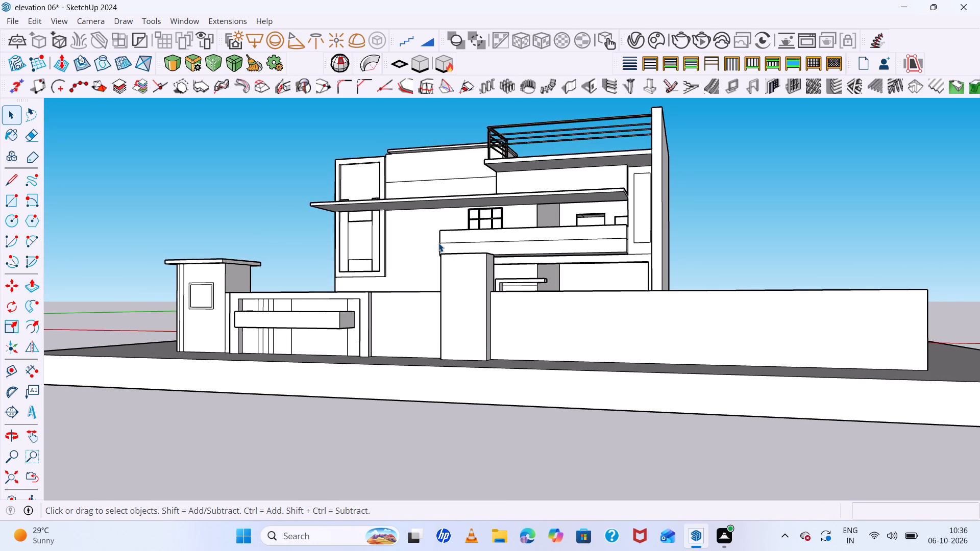
scroll(460, 241, "down", 5)
middle_click_drag(533, 282, 651, 330)
scroll(581, 251, "up", 6)
middle_click_drag(646, 295, 766, 320)
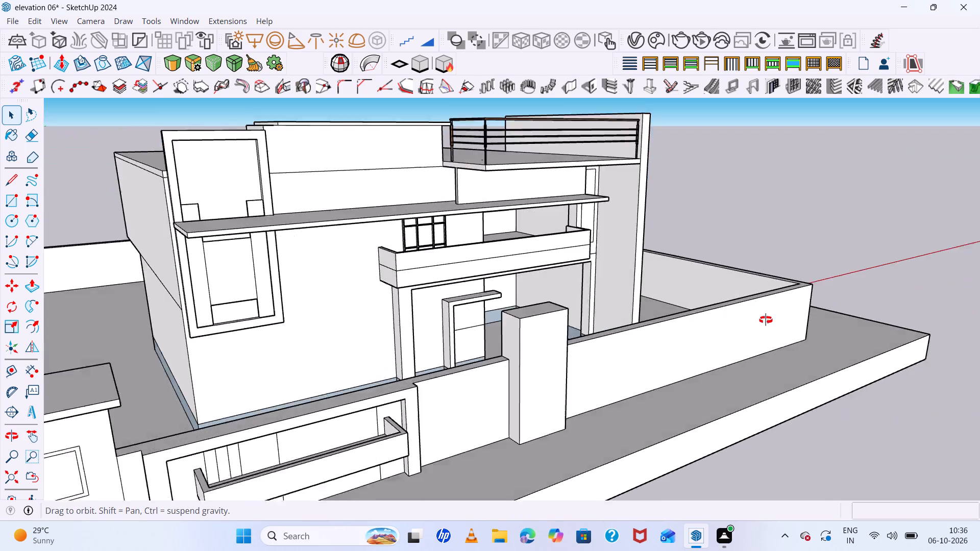
middle_click_drag(766, 320, 538, 301)
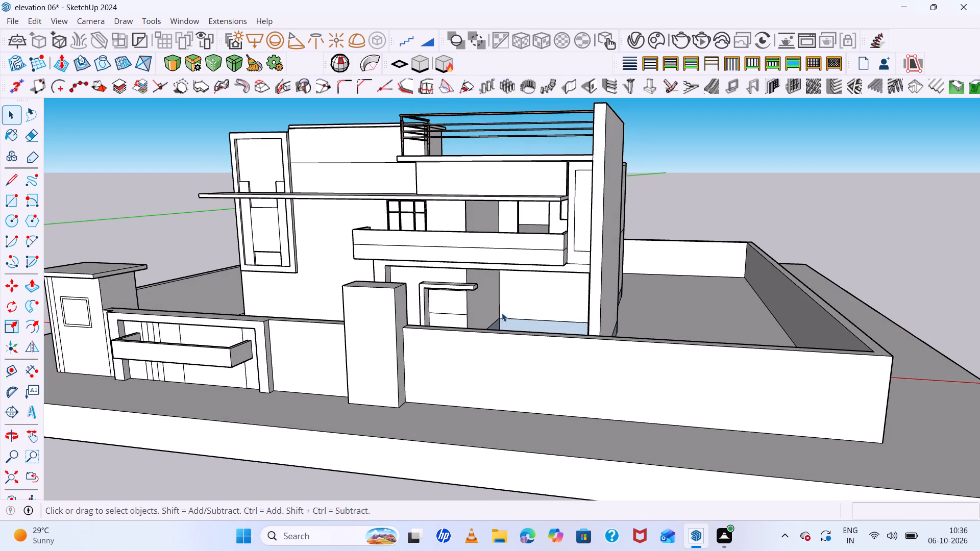
middle_click_drag(412, 323, 452, 277)
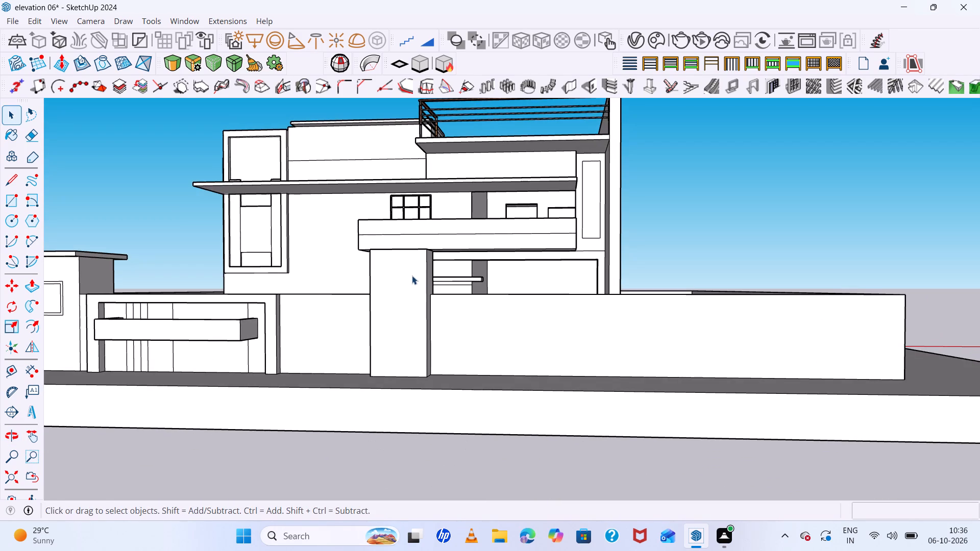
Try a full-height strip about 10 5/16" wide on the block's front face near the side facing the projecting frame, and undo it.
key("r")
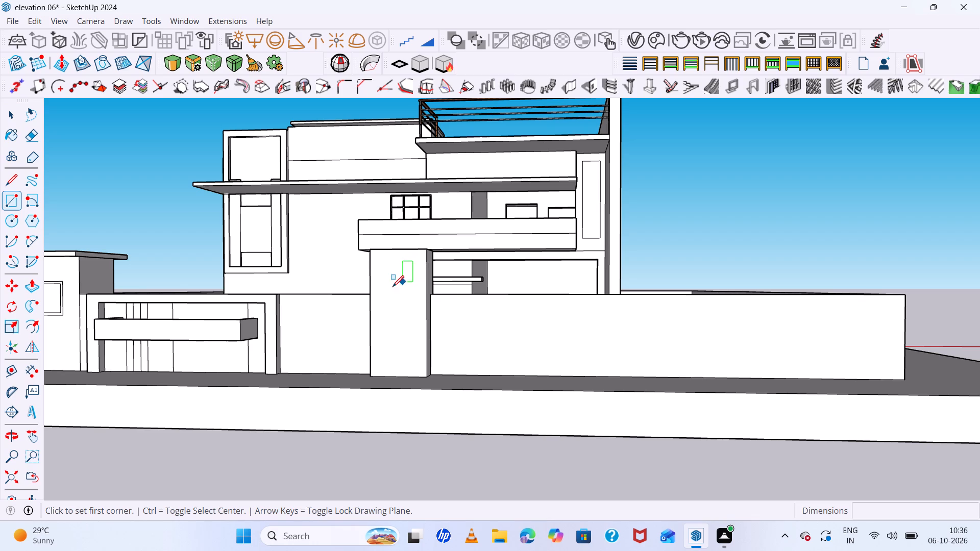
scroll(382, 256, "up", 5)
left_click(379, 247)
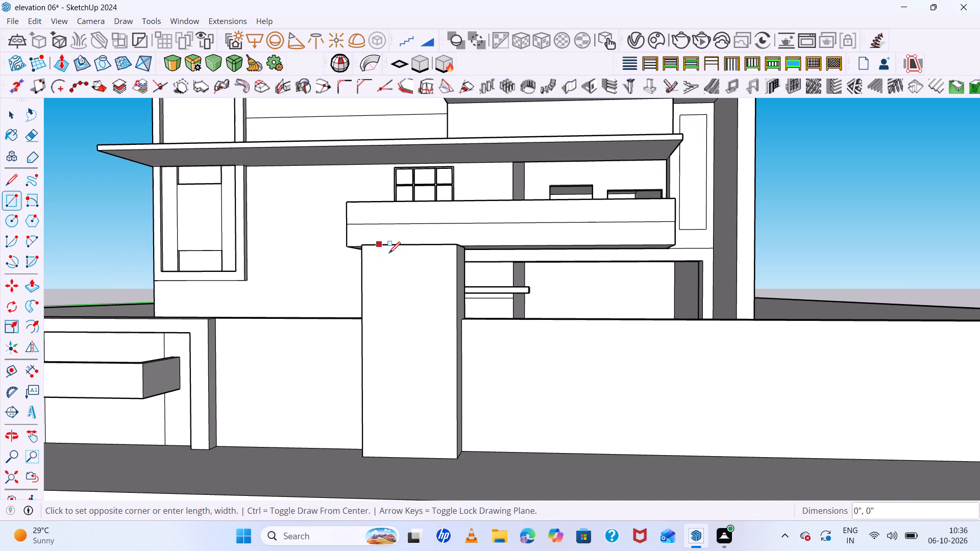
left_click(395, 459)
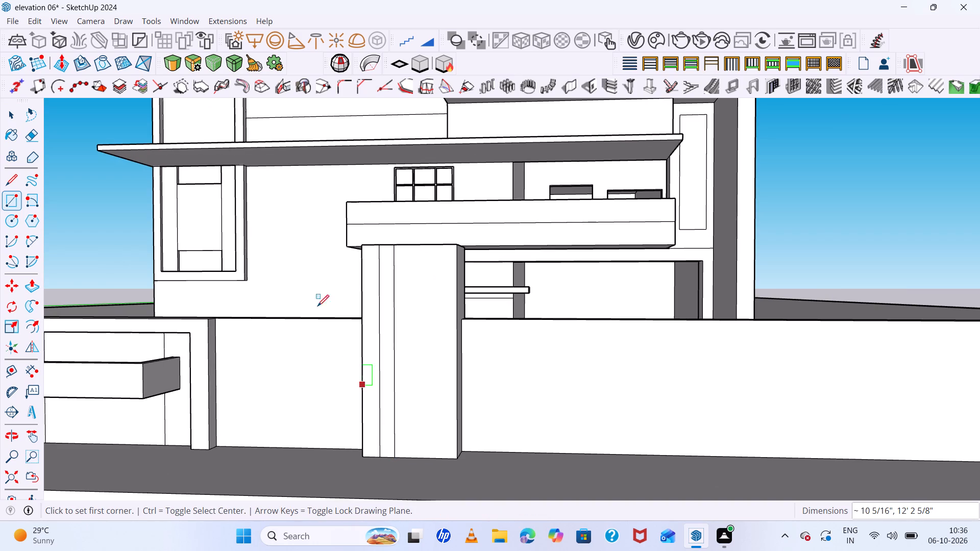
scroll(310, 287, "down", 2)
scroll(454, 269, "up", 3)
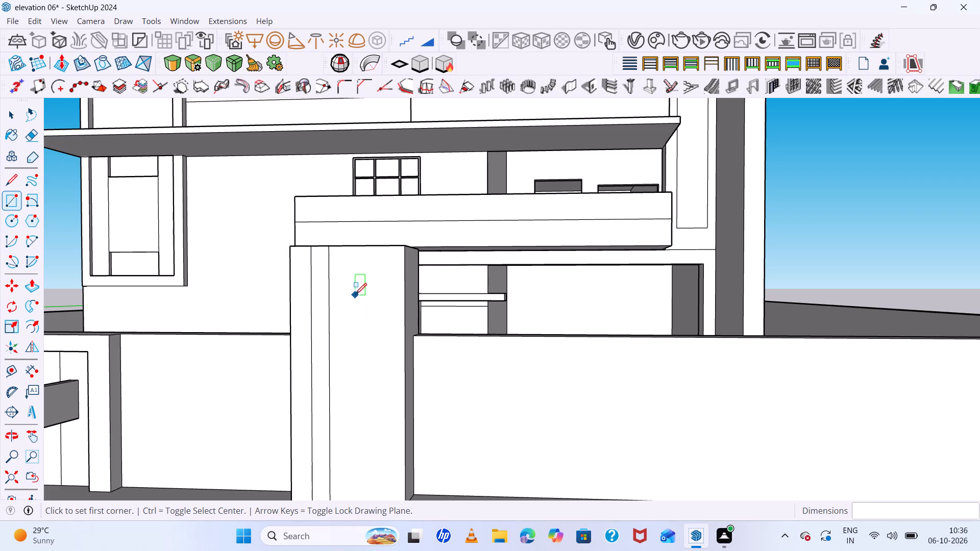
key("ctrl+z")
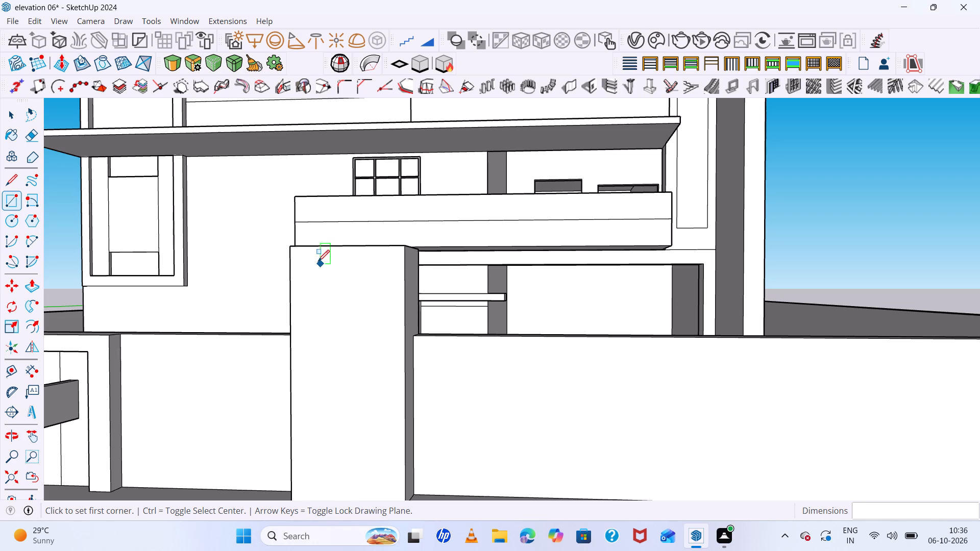
Draw a full-height rectangle, about 9 5/8" by 12' 2 5/8", on the block's front face, close to the edge facing the projecting frame.
left_click(300, 249)
scroll(320, 321, "down", 4)
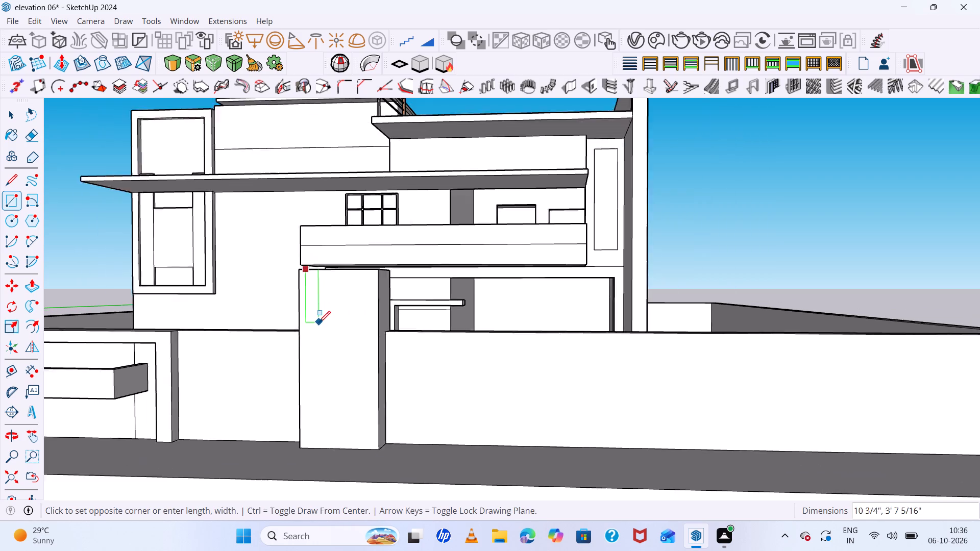
scroll(319, 322, "down", 2)
scroll(322, 430, "up", 4)
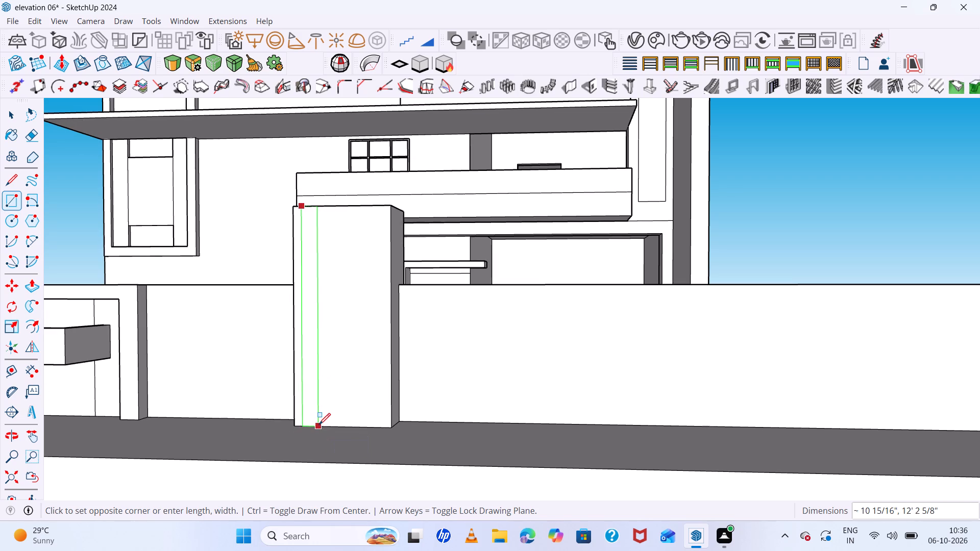
scroll(315, 425, "up", 5)
left_click(317, 424)
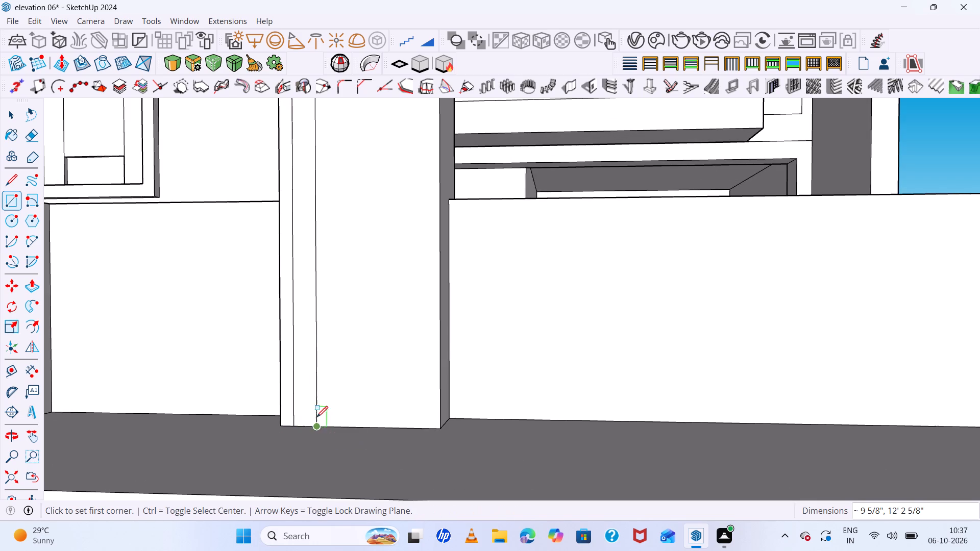
Draw a rectangle about 3' 7/8" by 3' 3 3/4" on the upper part of the block's front face, beside the vertical strip.
scroll(319, 332, "down", 6)
middle_click_drag(327, 335, 330, 362)
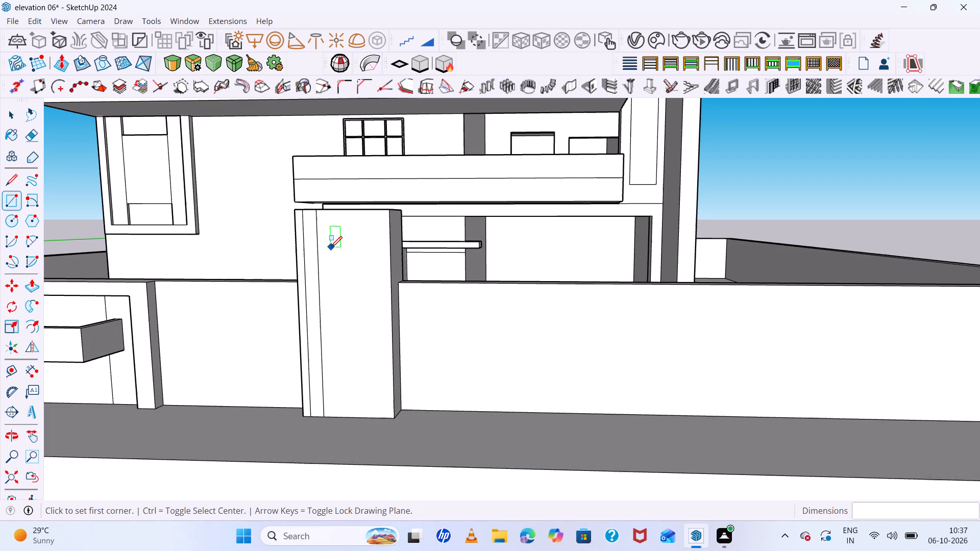
left_click(328, 244)
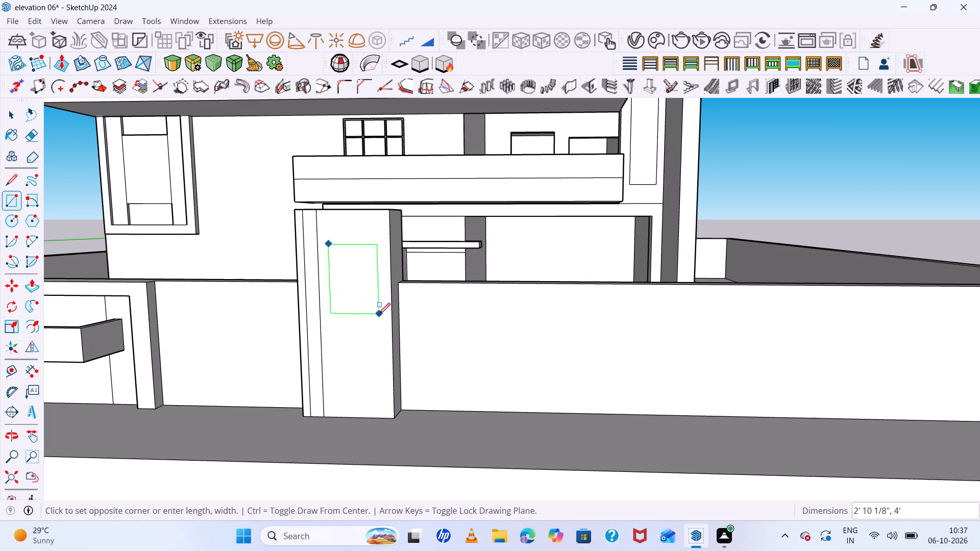
left_click(383, 302)
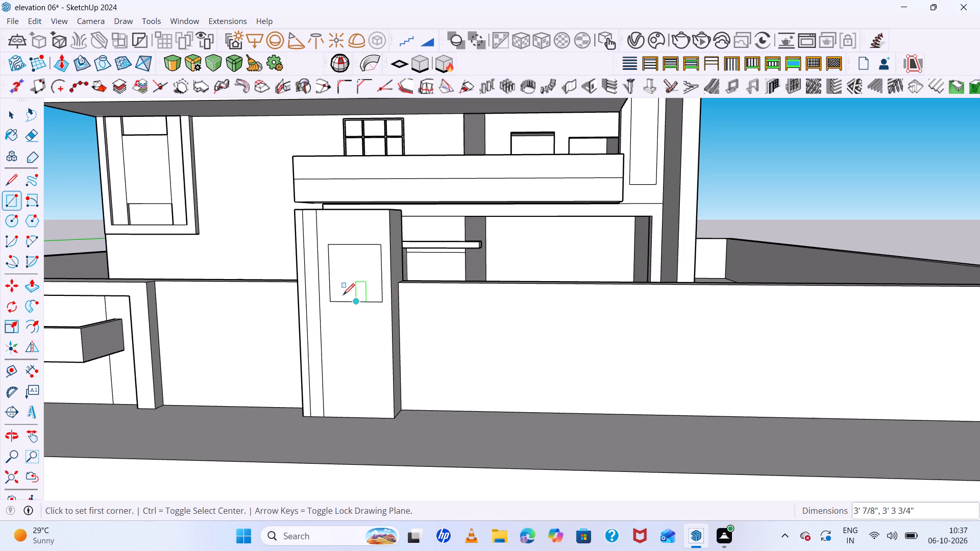
Draw a circle of 3" radius on the capped pillar's side face, just above the wall top near the pillar's front edge.
scroll(343, 295, "down", 5)
middle_click_drag(466, 321, 412, 333)
scroll(408, 292, "down", 7)
scroll(279, 267, "up", 11)
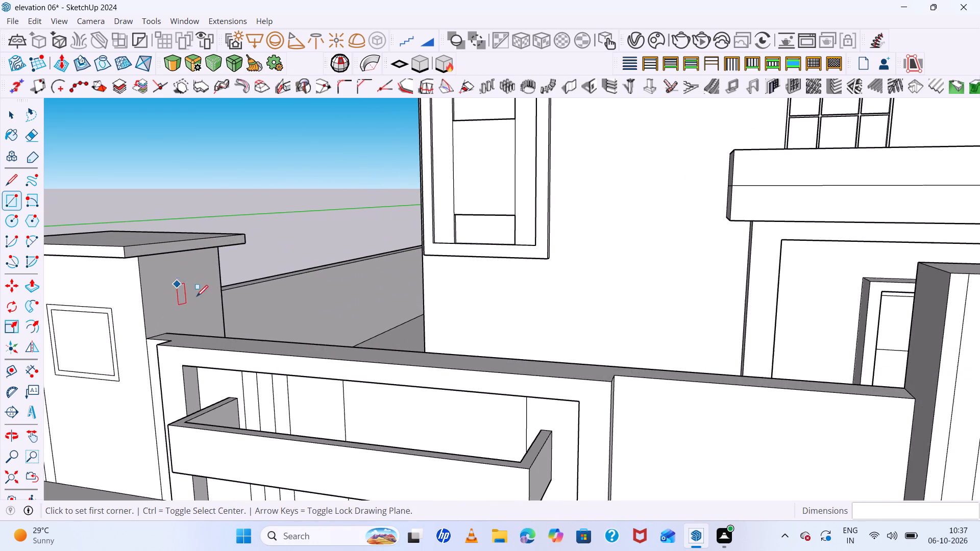
middle_click_drag(216, 308, 159, 324)
scroll(202, 308, "up", 6)
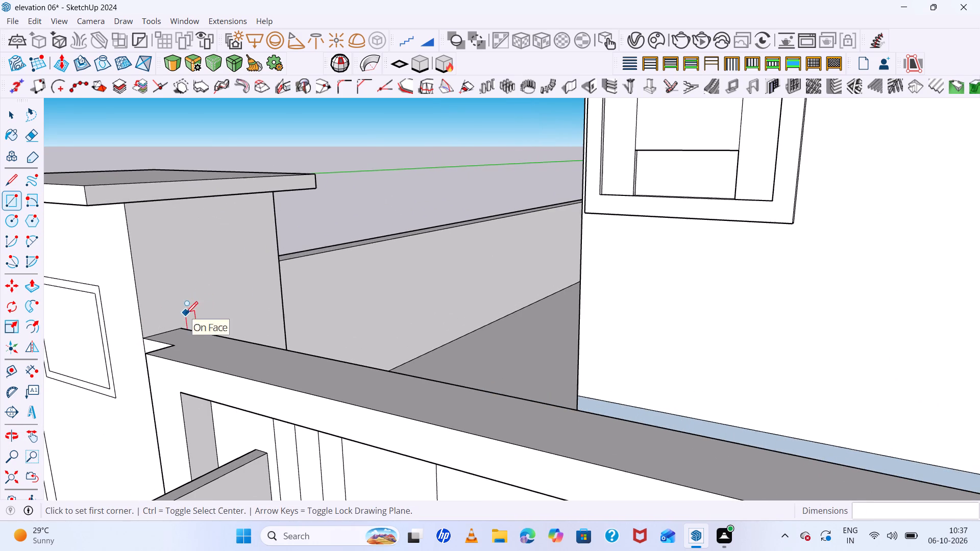
key("c")
scroll(164, 319, "up", 9)
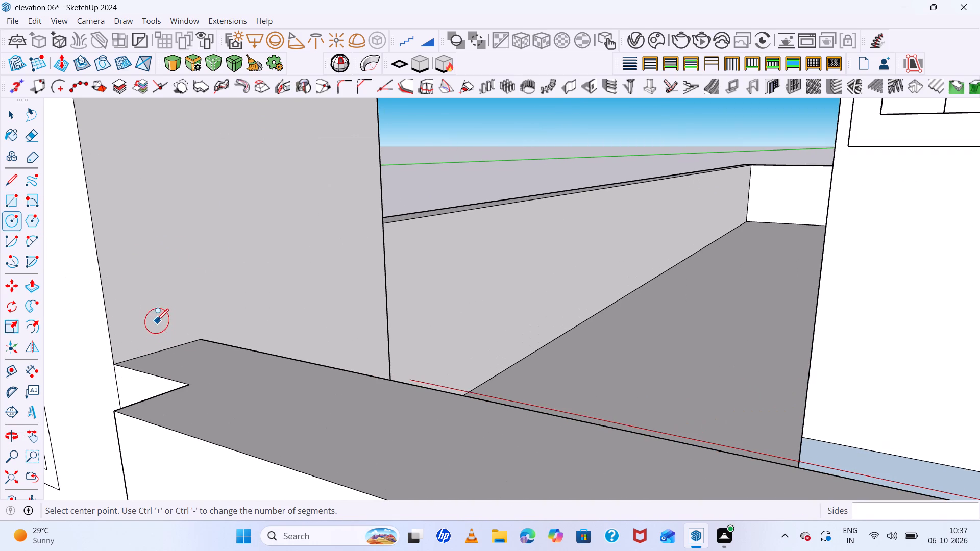
left_click(155, 320)
left_click(172, 311)
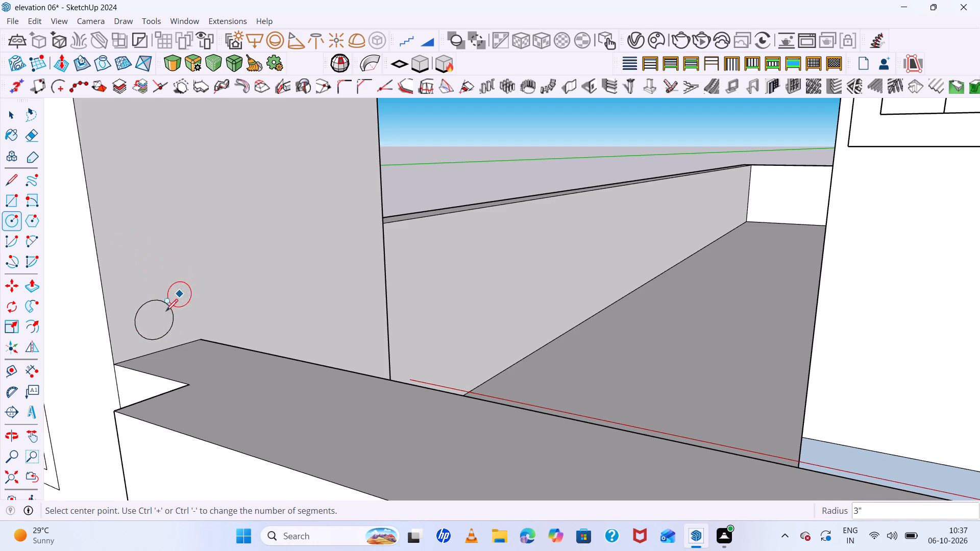
Copy the circle twice up the pillar's side face, the first copy 1' 2 3/16" above the original and the second about 1' higher.
key("space")
left_click(159, 317)
key("m")
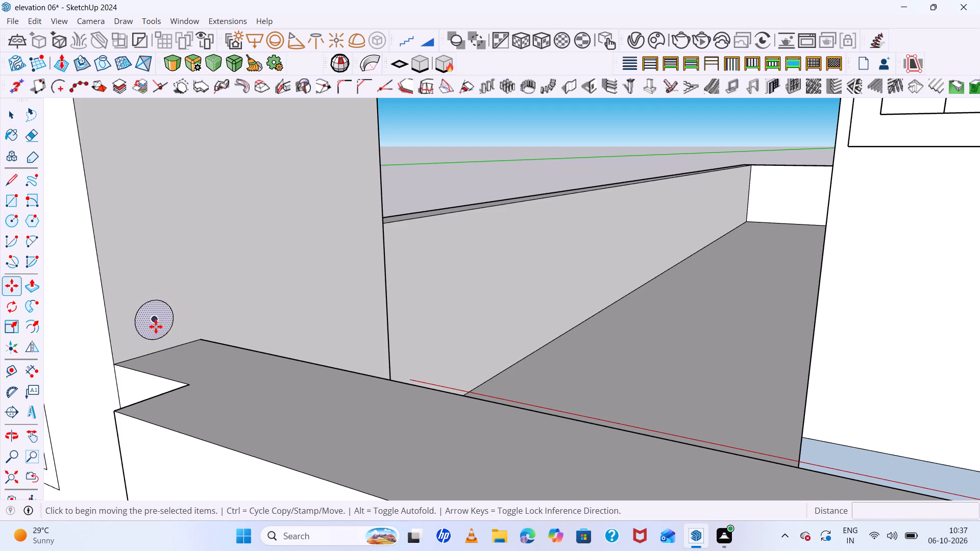
double_click(156, 319, "ctrl")
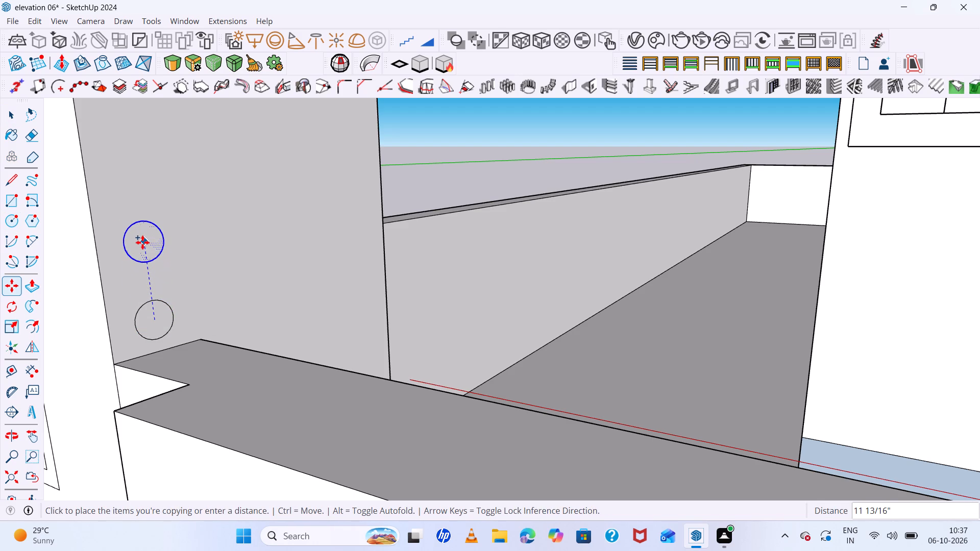
key("Up")
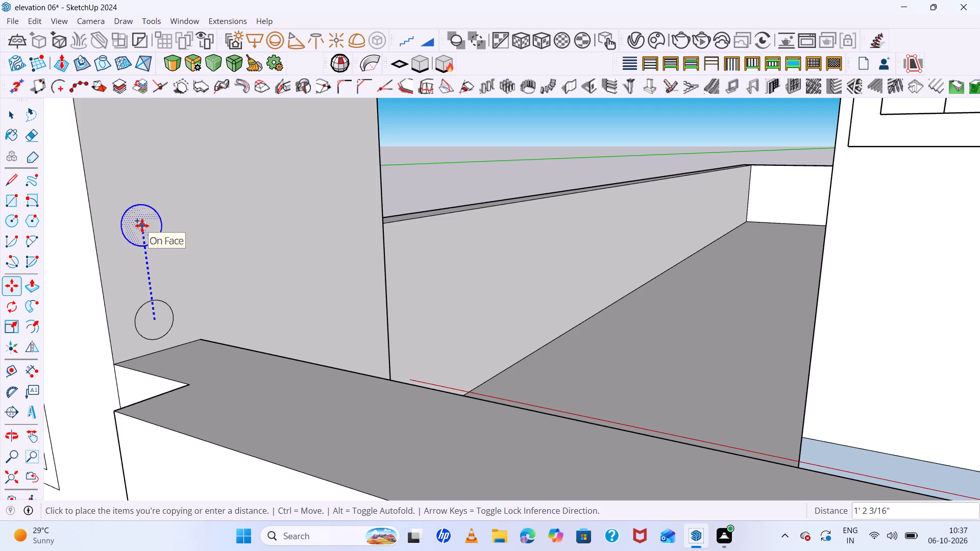
left_click(141, 225)
left_click(145, 223)
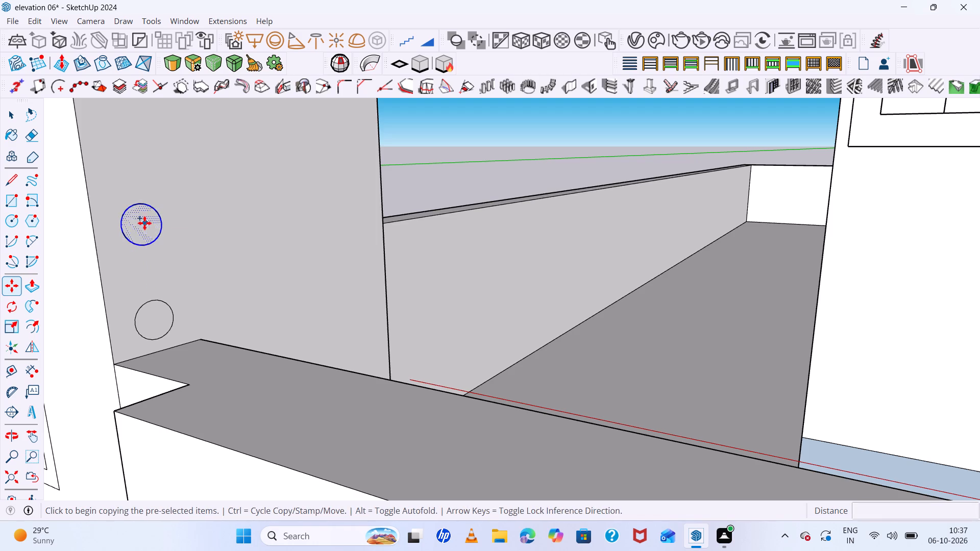
scroll(145, 190, "down", 5)
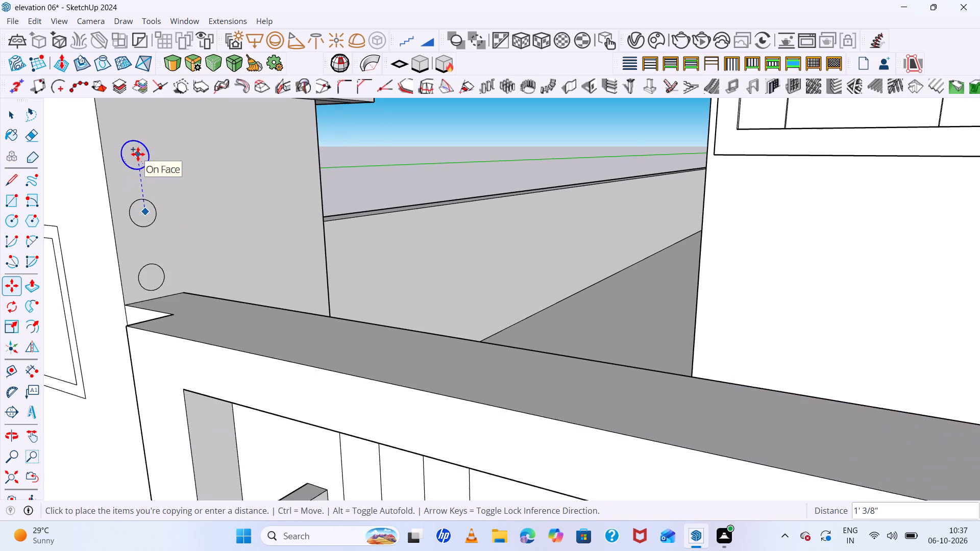
double_click(135, 152)
scroll(155, 181, "down", 5)
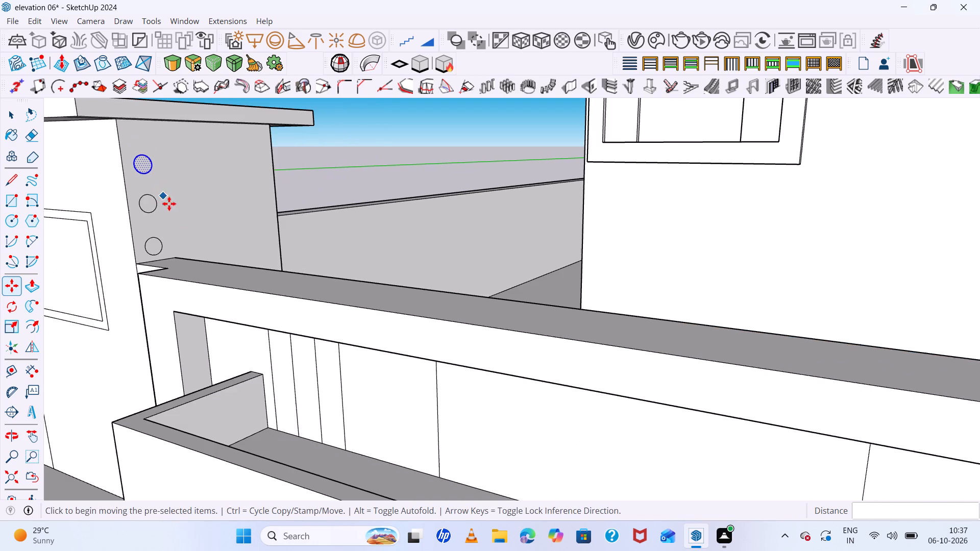
scroll(141, 160, "up", 4)
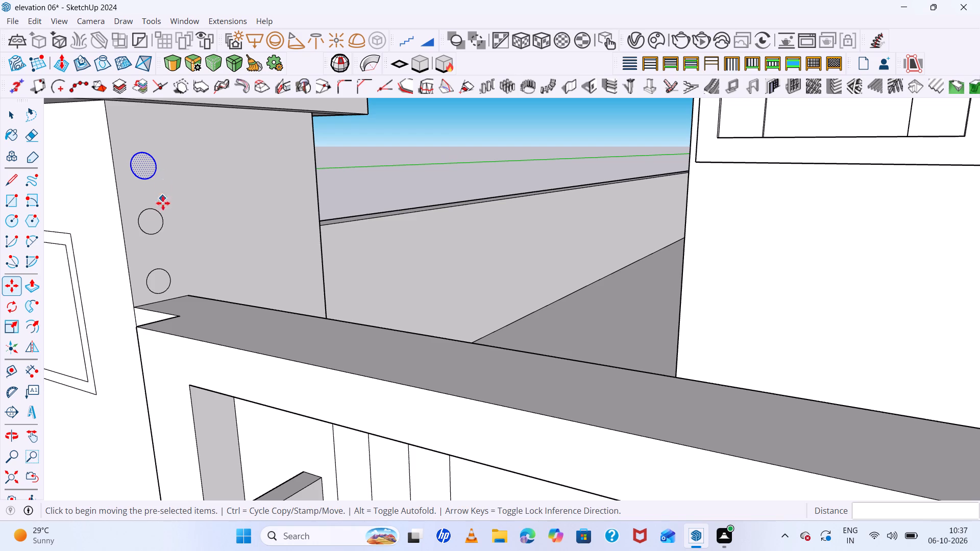
Extrude the lowest circle on the capped pillar's side face along the wall top to meet the tall block.
key("space")
left_click(160, 284)
key("p")
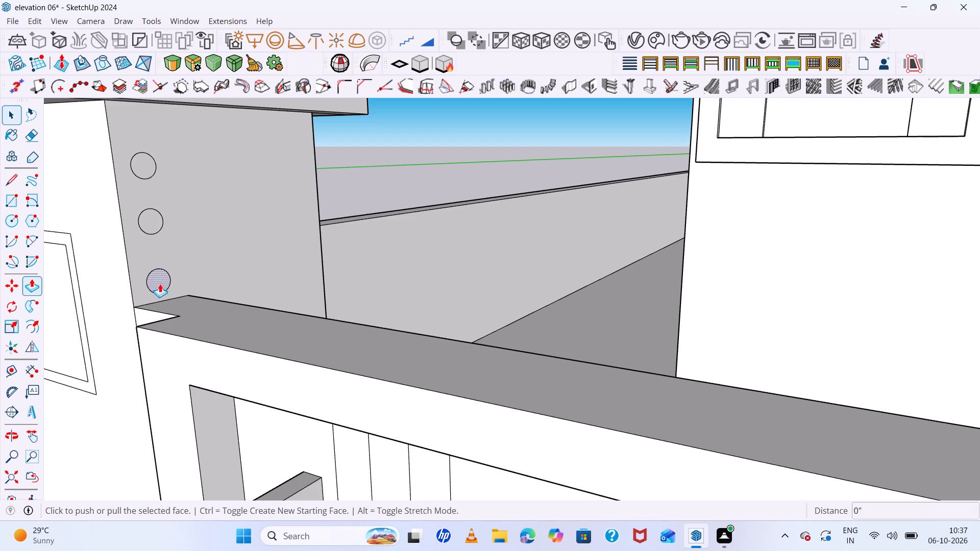
left_click_drag(160, 284, 167, 286)
left_click(164, 282)
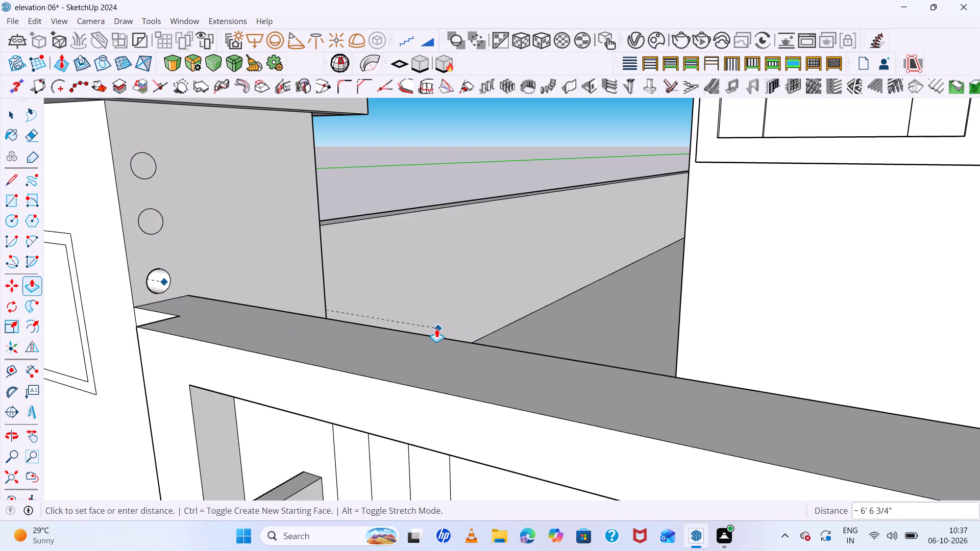
scroll(522, 330, "down", 20)
scroll(522, 330, "down", 1)
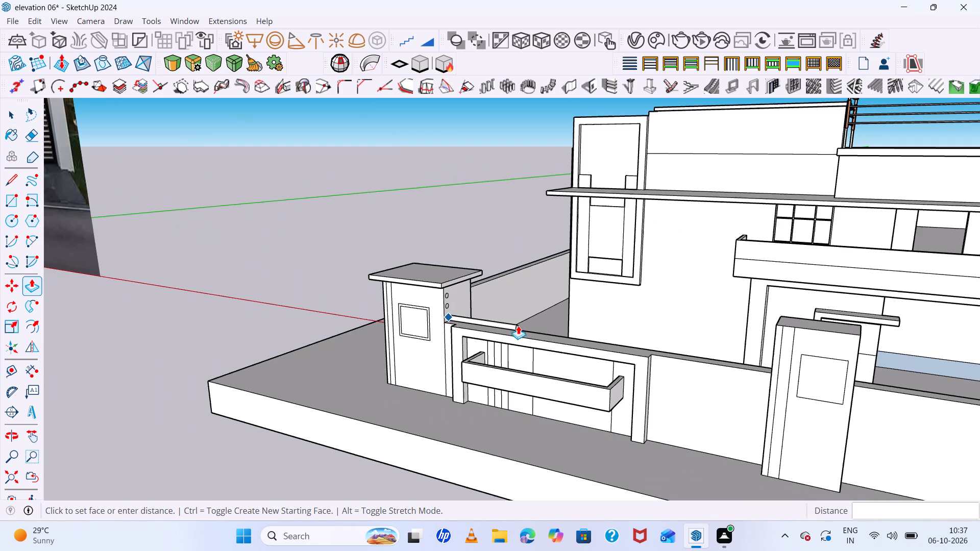
scroll(748, 353, "up", 6)
middle_click_drag(776, 366, 814, 367)
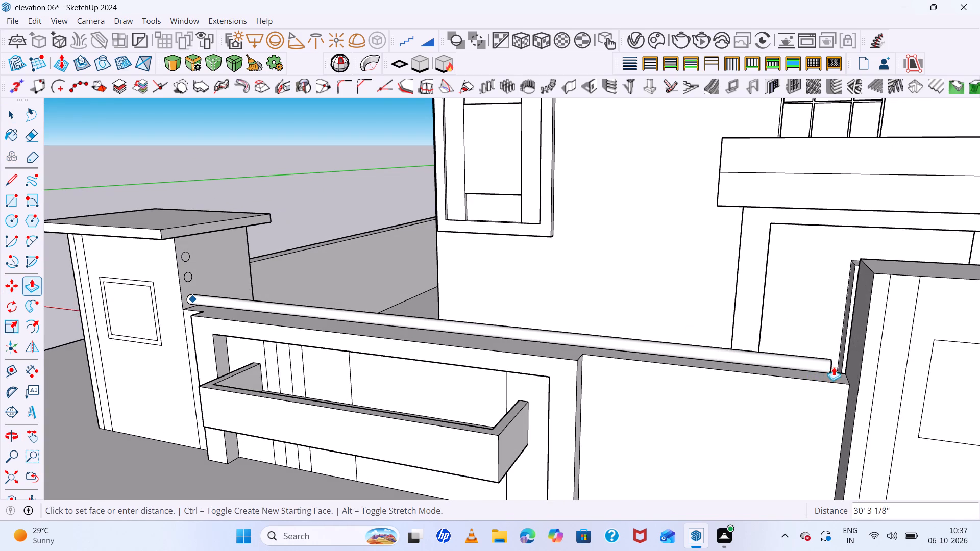
left_click(859, 365)
Extrude the middle circle about 31' 4 7/8" across to the tall block, forming the second rail.
scroll(201, 277, "up", 4)
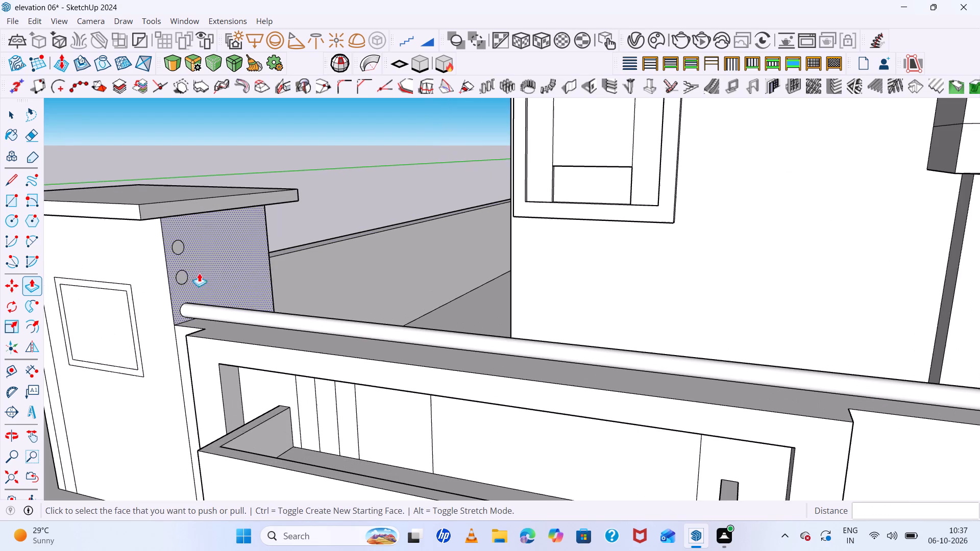
left_click(182, 273)
scroll(554, 309, "down", 11)
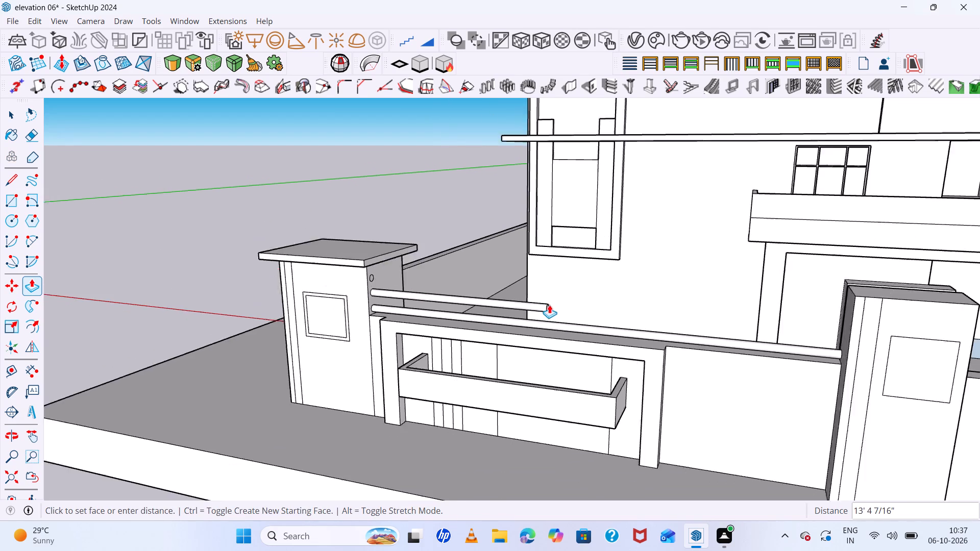
scroll(788, 316, "up", 5)
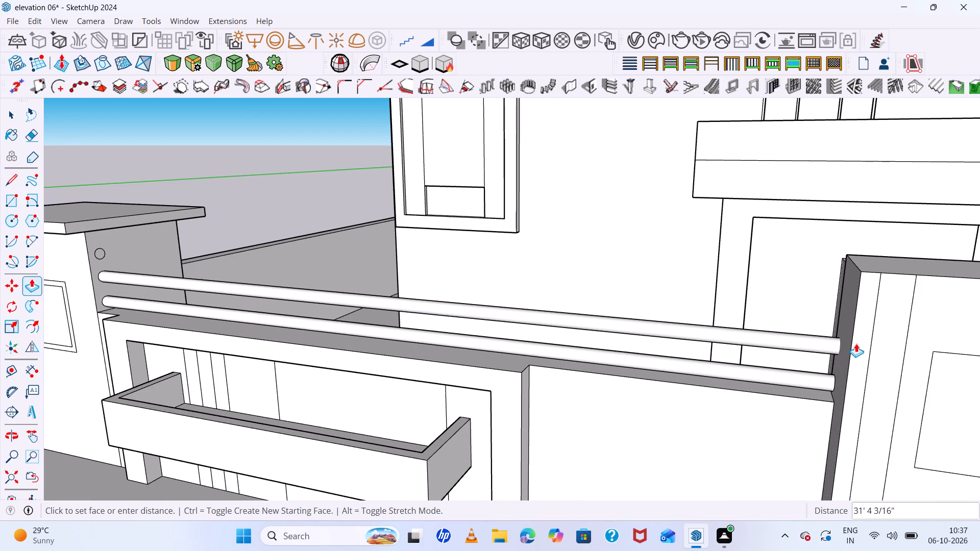
double_click(856, 343)
Extrude the top circle by the same 31' 4 7/8" to form the third rail above the wall.
scroll(103, 240, "up", 4)
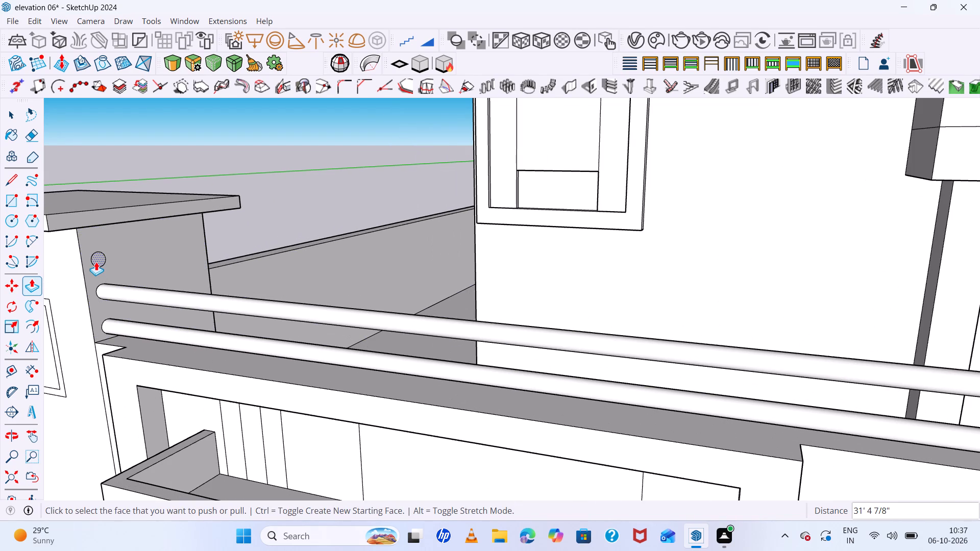
double_click(96, 262)
scroll(305, 296, "down", 11)
middle_click_drag(305, 302, 456, 269)
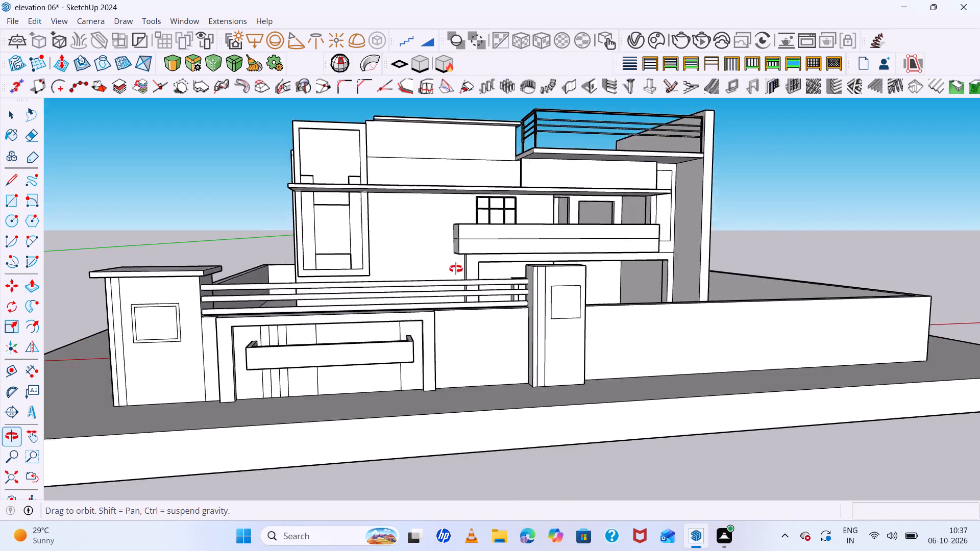
middle_click_drag(456, 269, 180, 293)
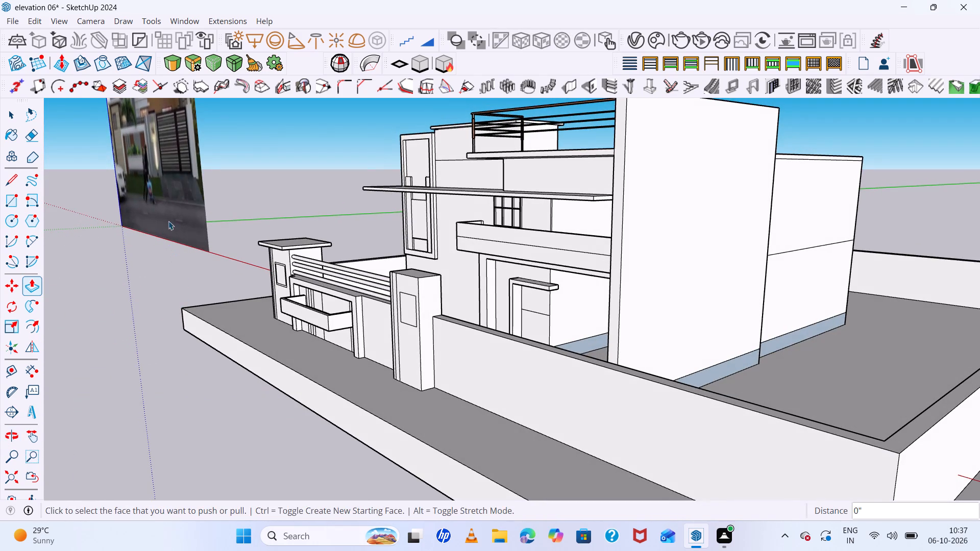
key("space")
left_click(168, 218)
Draw a full-height rectangle, about 25' 5 3/8" by 7' 10 5/8", on the plain front wall beyond the tall block, for the gate.
middle_click_drag(135, 273, 264, 260)
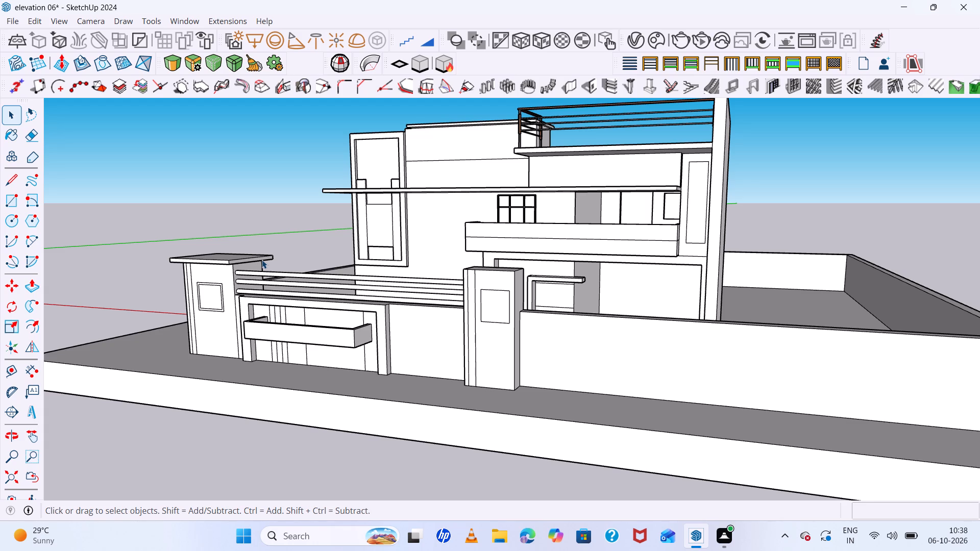
scroll(89, 261, "down", 5)
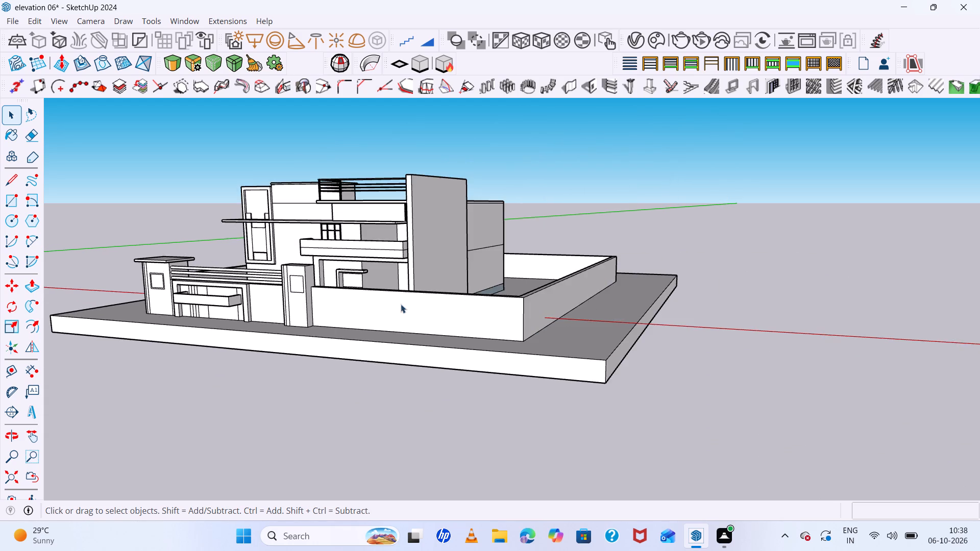
scroll(406, 305, "up", 5)
middle_click_drag(429, 317, 556, 288)
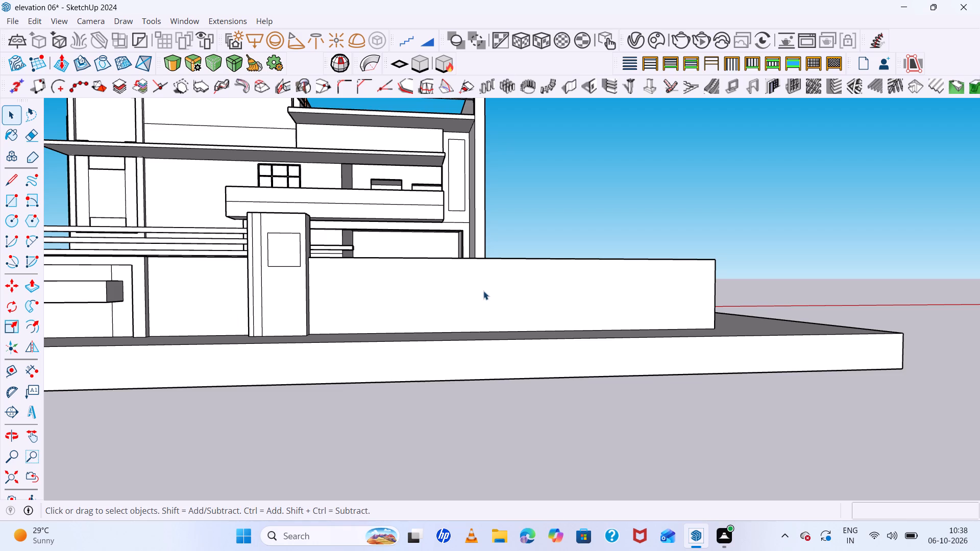
middle_click_drag(476, 292, 405, 305)
key("r")
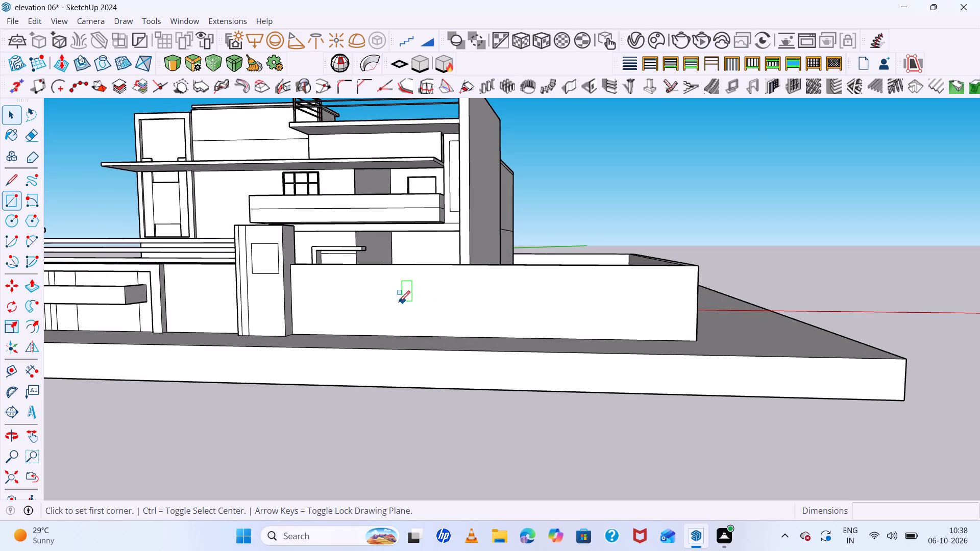
left_click(354, 334)
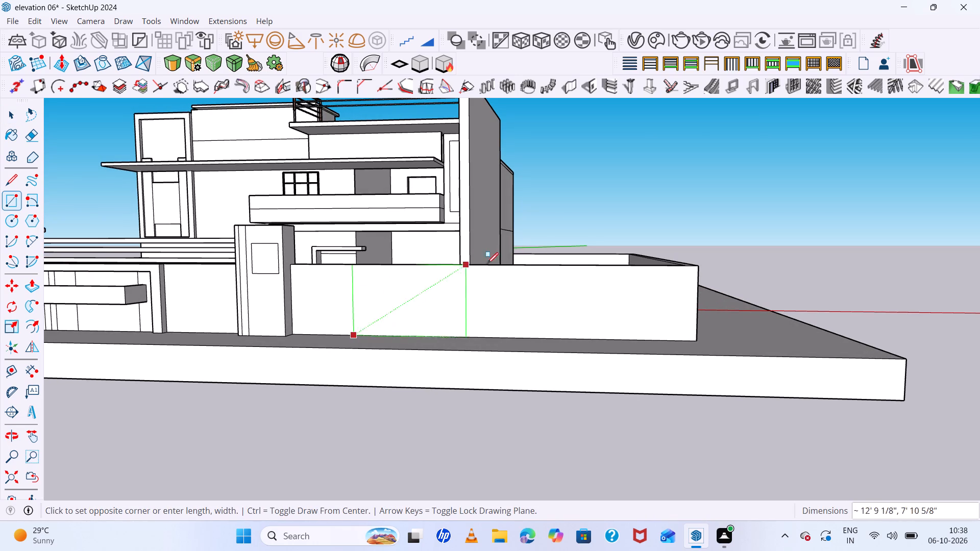
left_click(583, 266)
key("space")
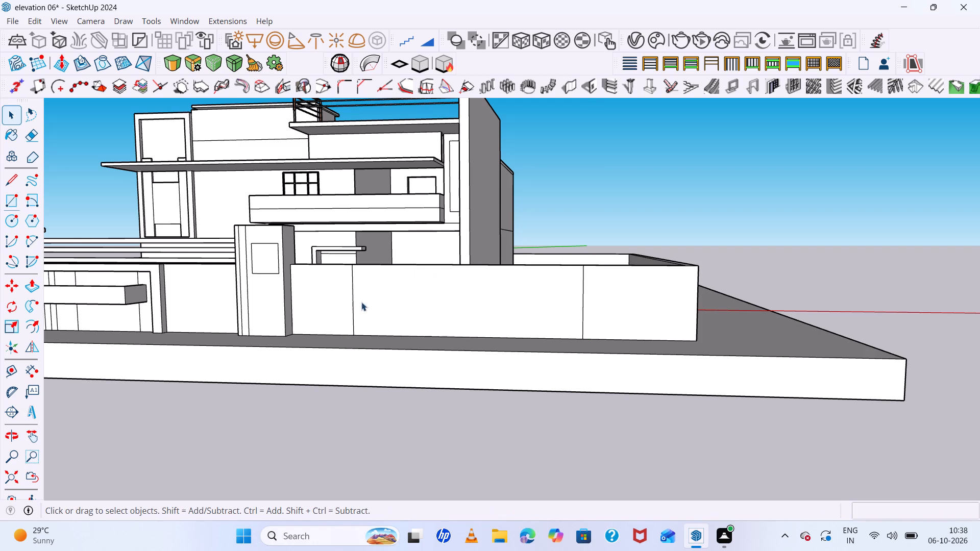
Offset the gate rectangle's outline inward by about 5 1/8" to form a frame.
double_click(378, 303)
key("f")
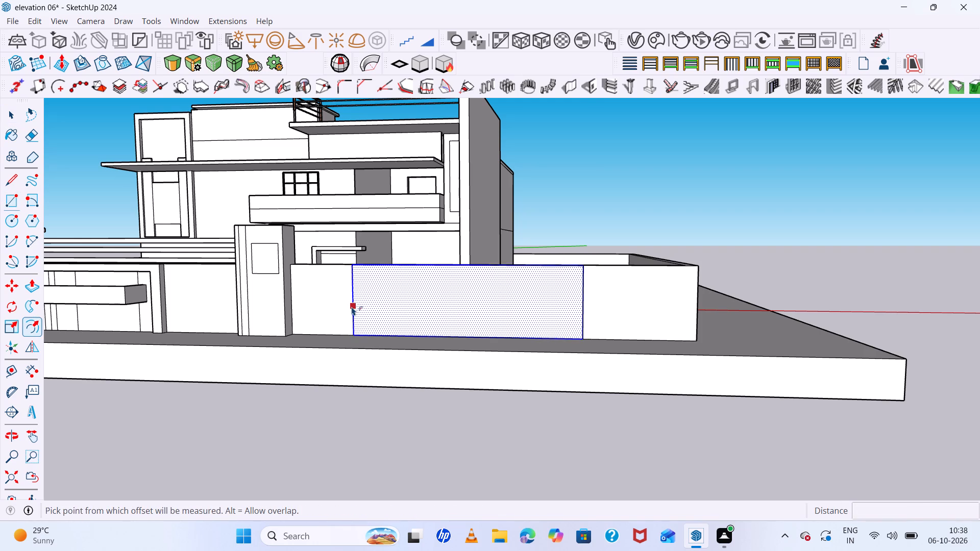
left_click(352, 307)
scroll(360, 306, "up", 6)
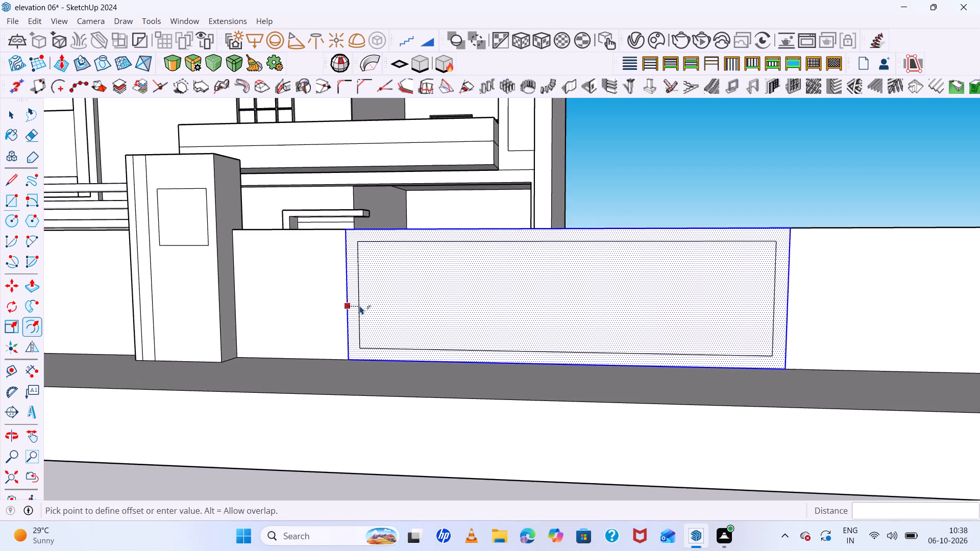
scroll(359, 306, "up", 5)
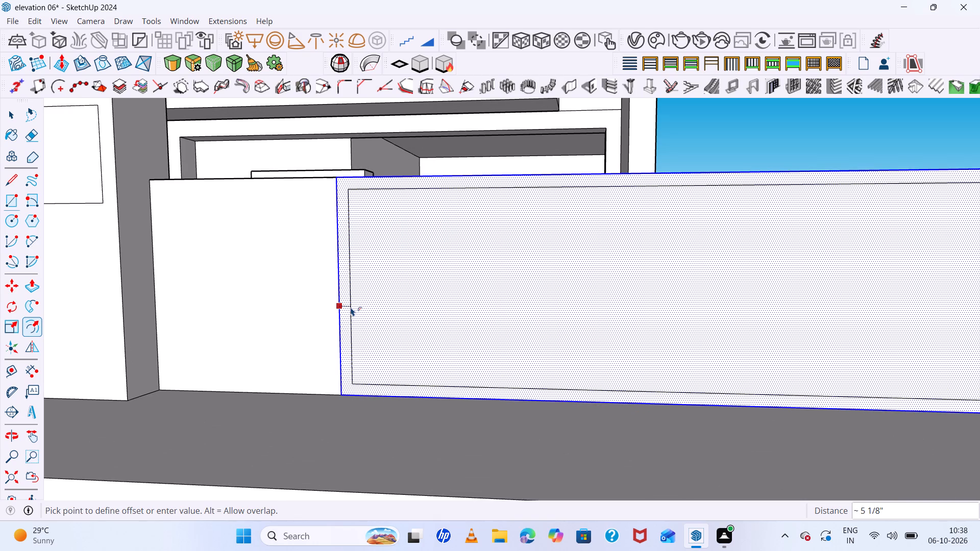
double_click(351, 307)
key("space")
Draw a vertical line about 7' 7/16" high across the inner gate panel, leaving the wider part on the tall block's side.
scroll(321, 283, "down", 6)
scroll(475, 296, "down", 3)
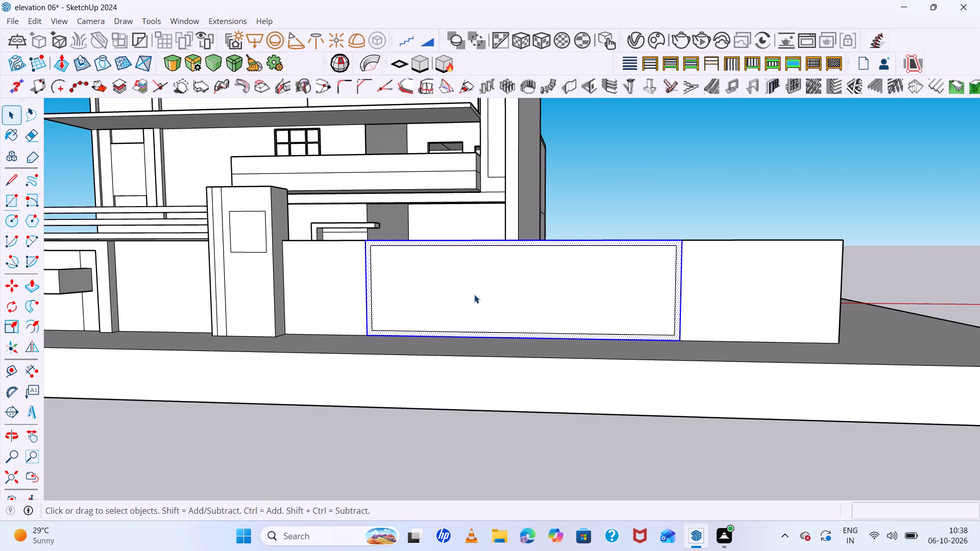
scroll(450, 269, "down", 1)
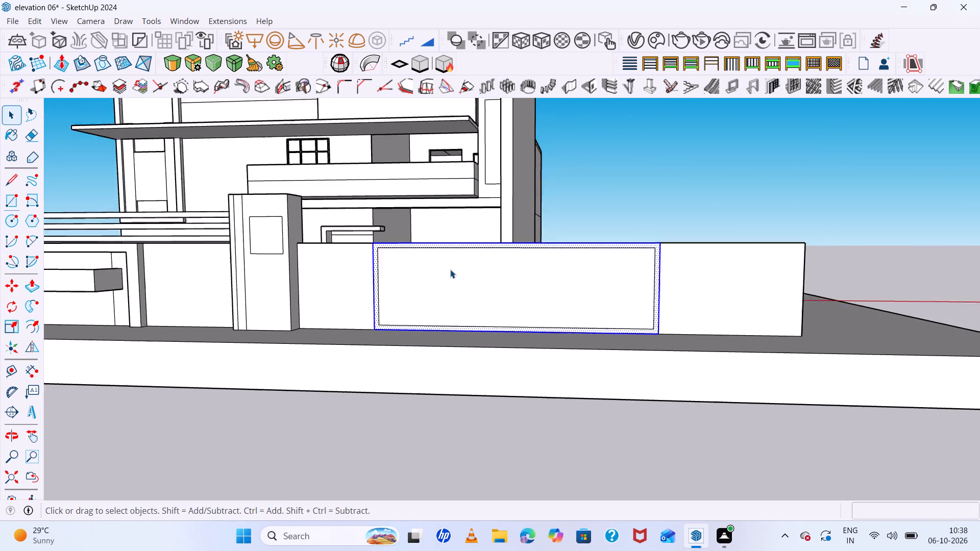
scroll(450, 269, "down", 2)
scroll(570, 290, "up", 5)
key("l")
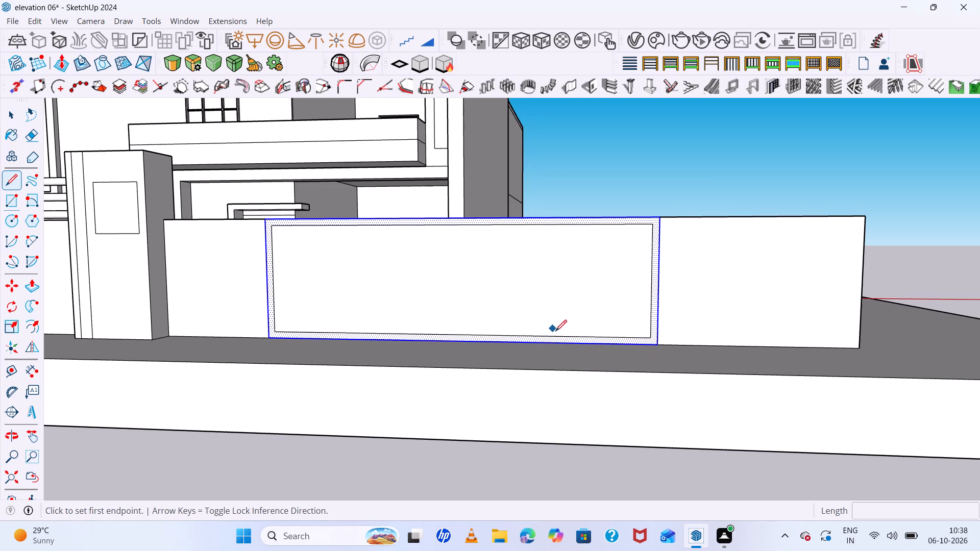
left_click(549, 336)
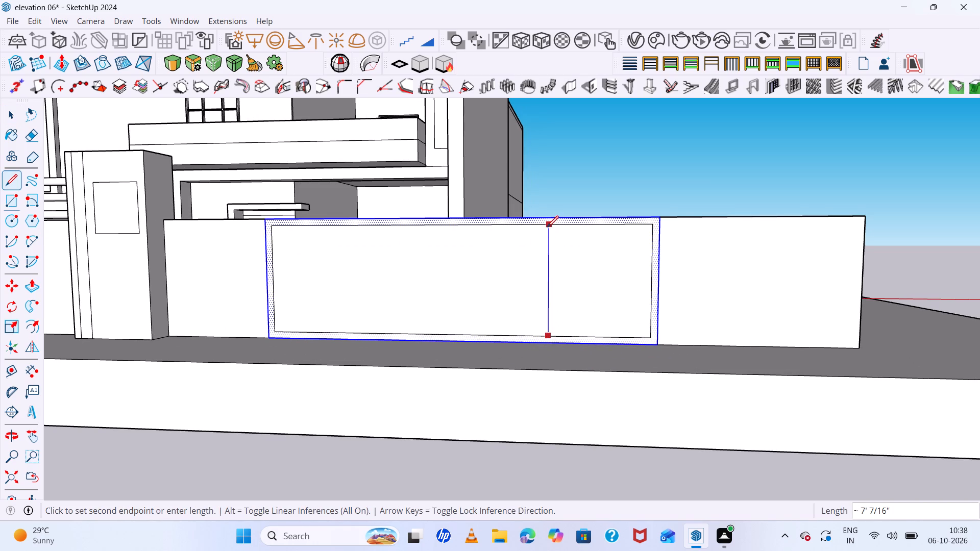
left_click(547, 227)
key("space")
left_click(473, 268)
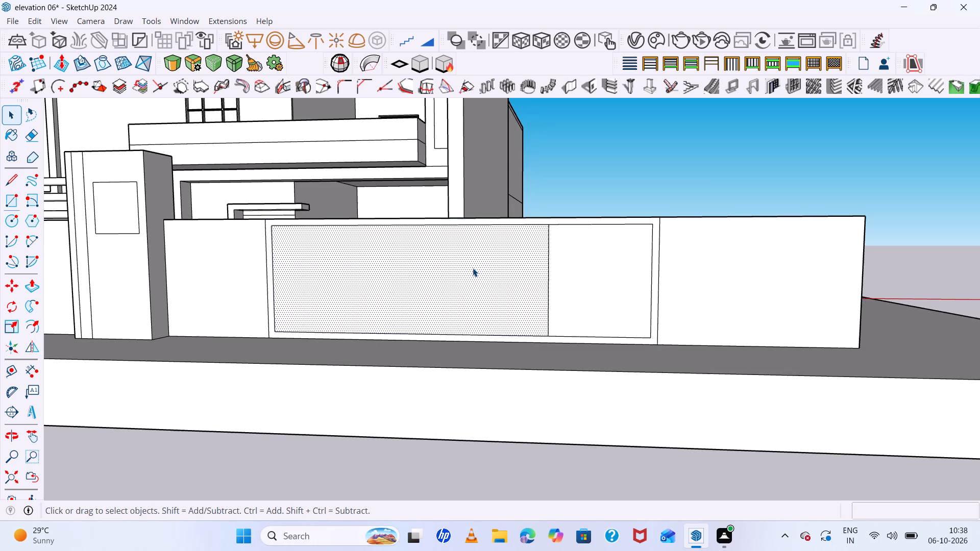
Draw two more closely spaced full-height vertical lines beside the gate's dividing line, on the wider panel's side.
scroll(566, 325, "up", 2)
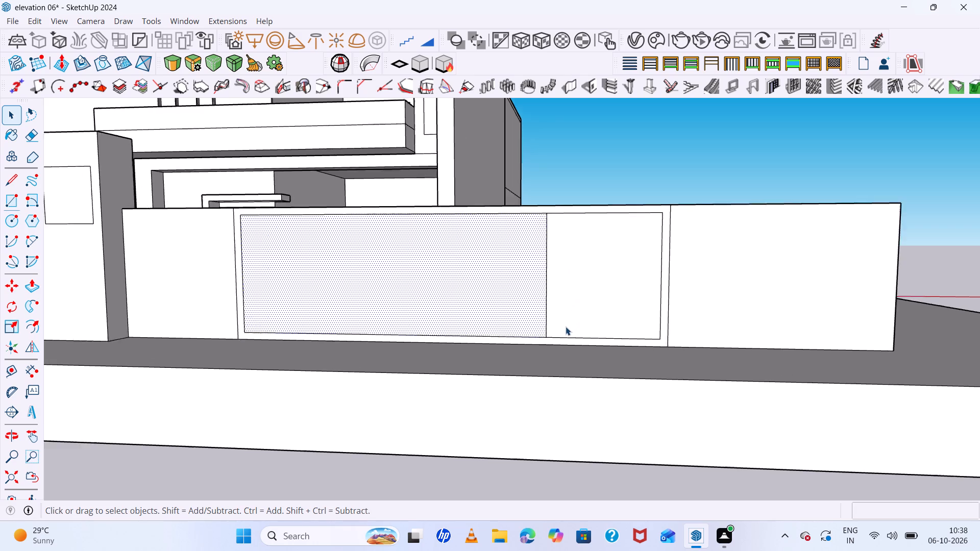
scroll(566, 327, "up", 2)
key("l")
scroll(534, 342, "up", 4)
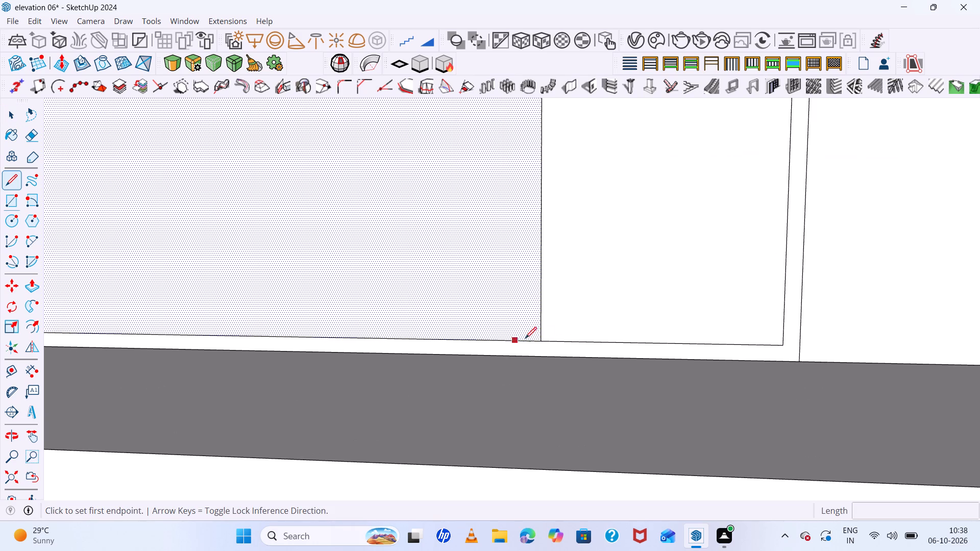
double_click(529, 341)
scroll(527, 266, "down", 6)
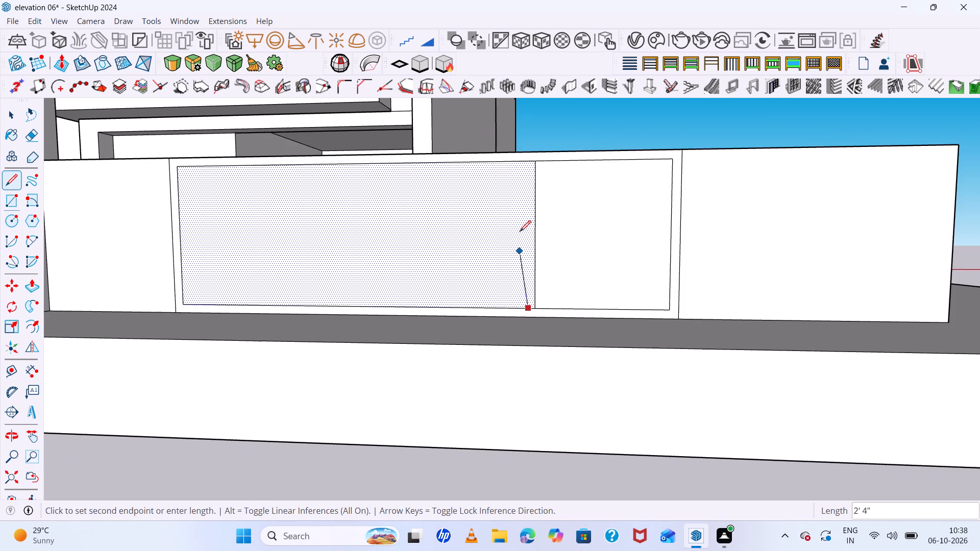
scroll(526, 167, "up", 4)
left_click(527, 161)
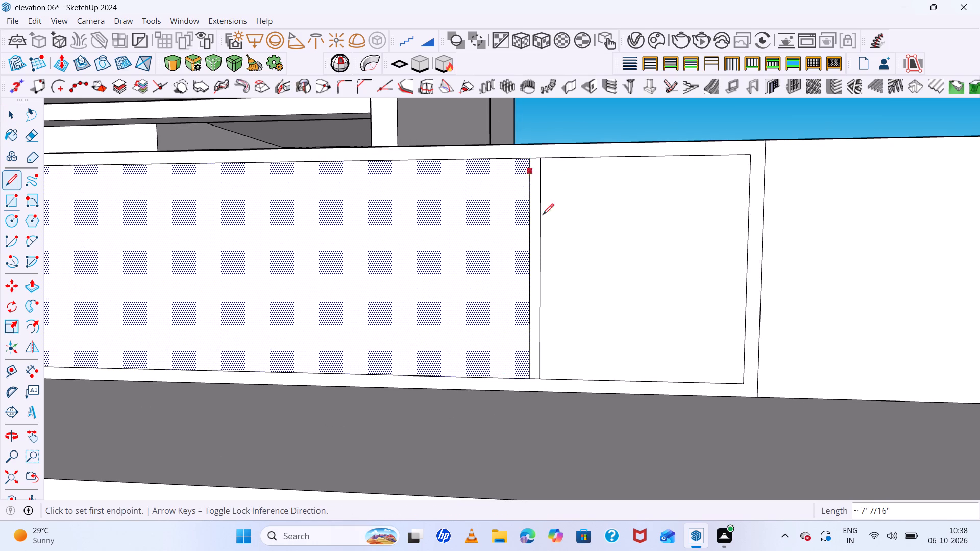
double_click(514, 379)
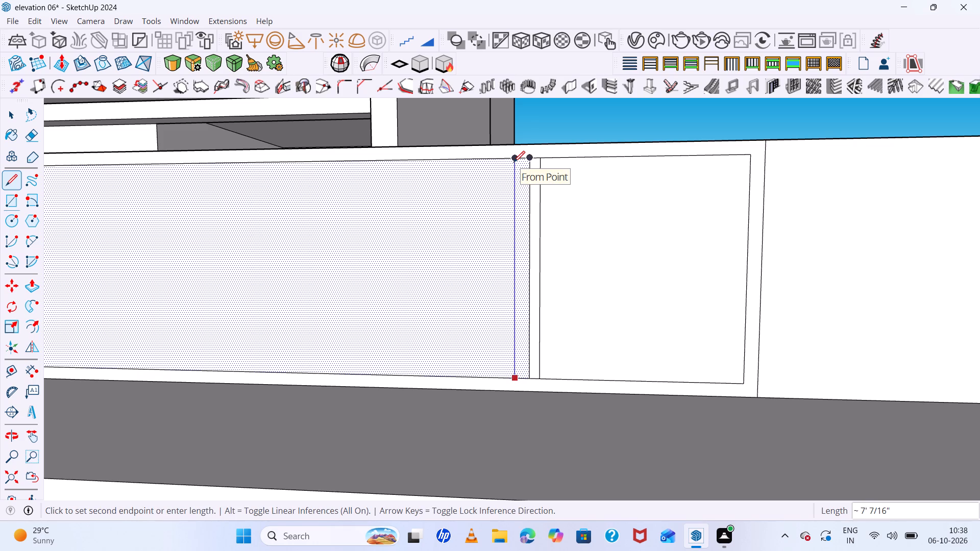
key("Escape")
scroll(519, 378, "up", 3)
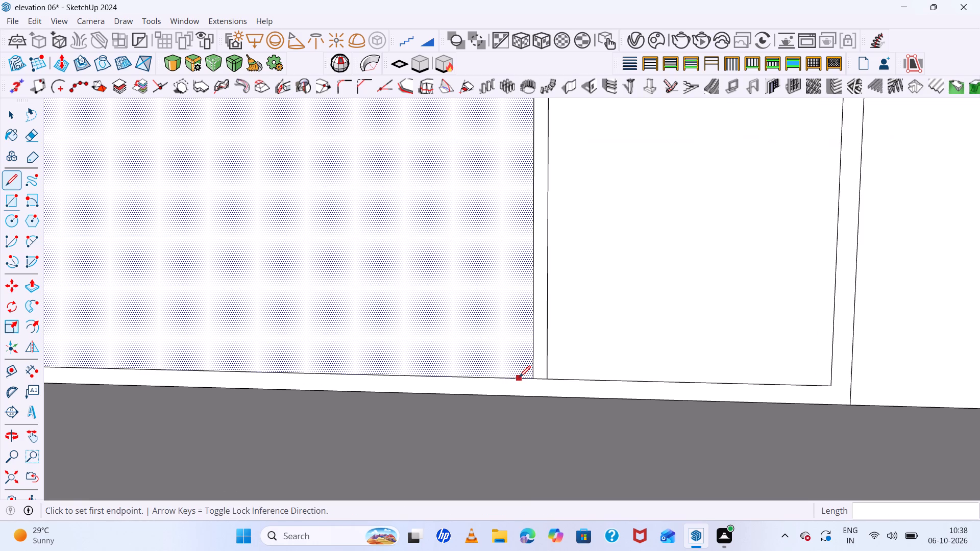
left_click(521, 378)
scroll(513, 288, "down", 5)
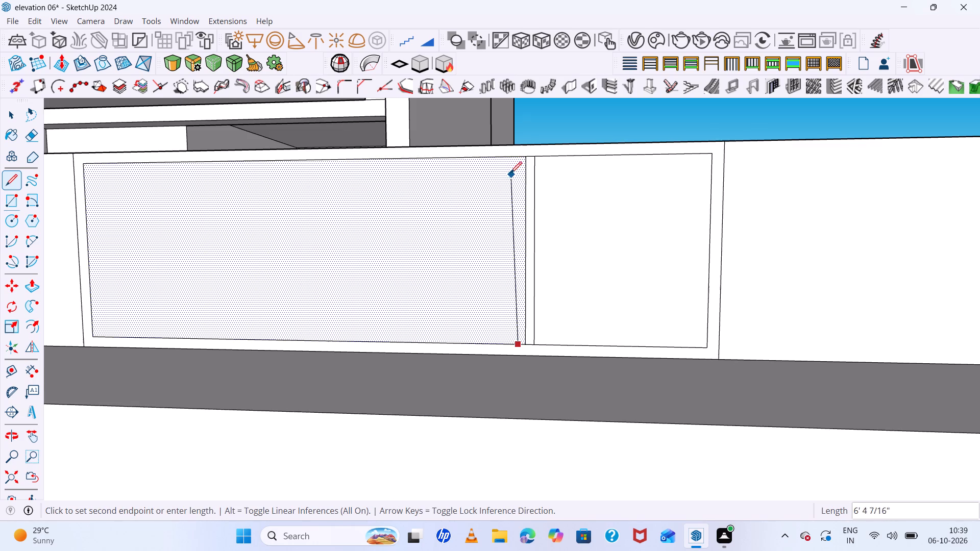
left_click(516, 158)
scroll(522, 290, "down", 4)
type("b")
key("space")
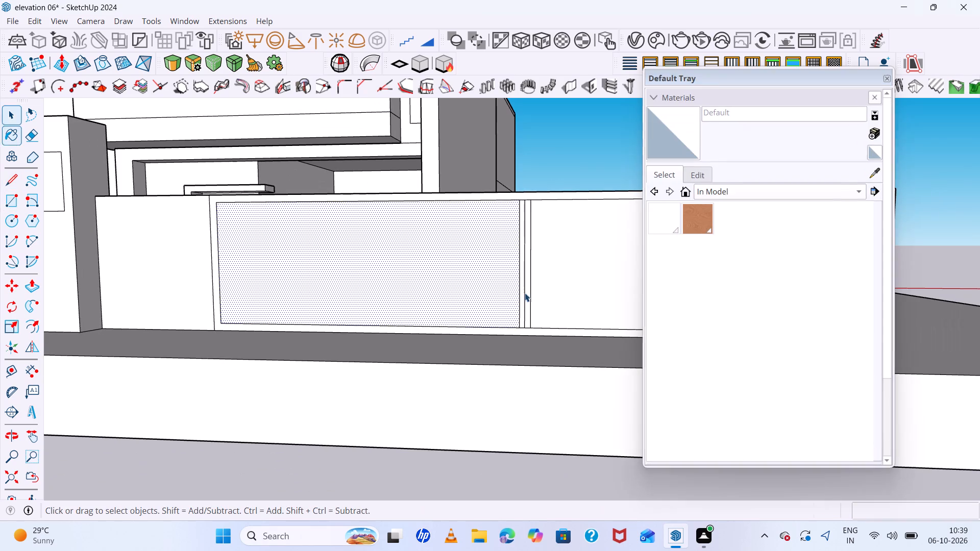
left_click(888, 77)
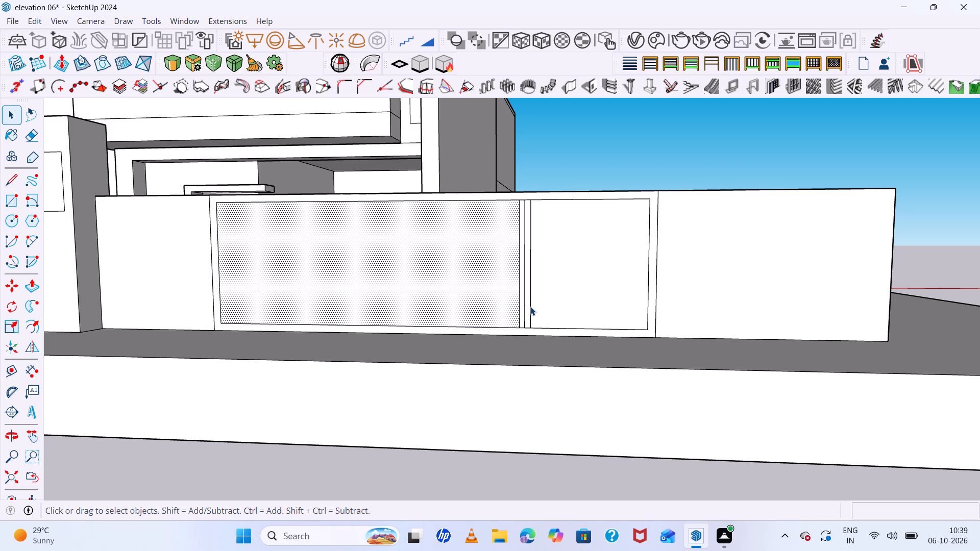
Push the wide and narrow inner gate panels back about 1' 1 13/16" through the wall to open both sides of the divider.
middle_click_drag(470, 334, 473, 339)
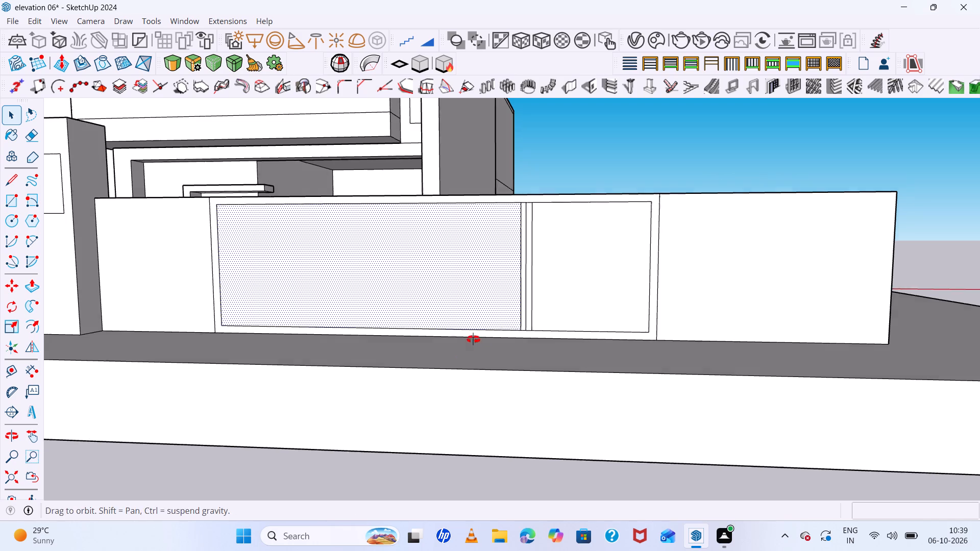
middle_click_drag(473, 339, 488, 363)
left_click(450, 298)
key("p")
left_click(450, 298)
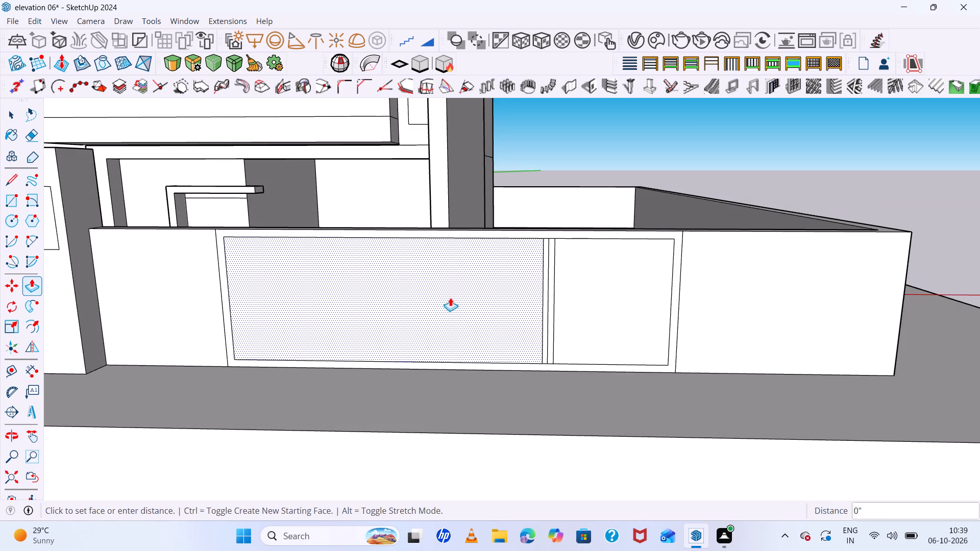
middle_click_drag(447, 238, 473, 371)
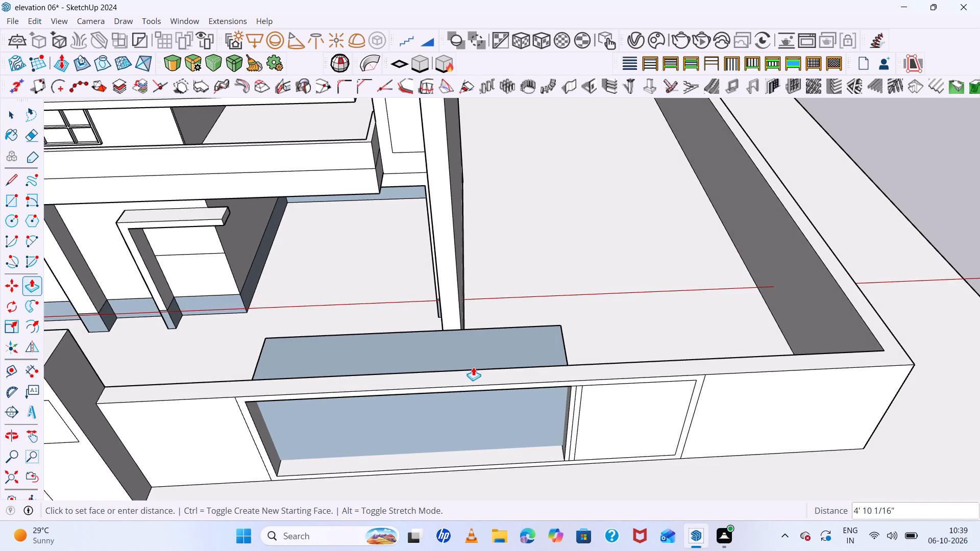
left_click(510, 369)
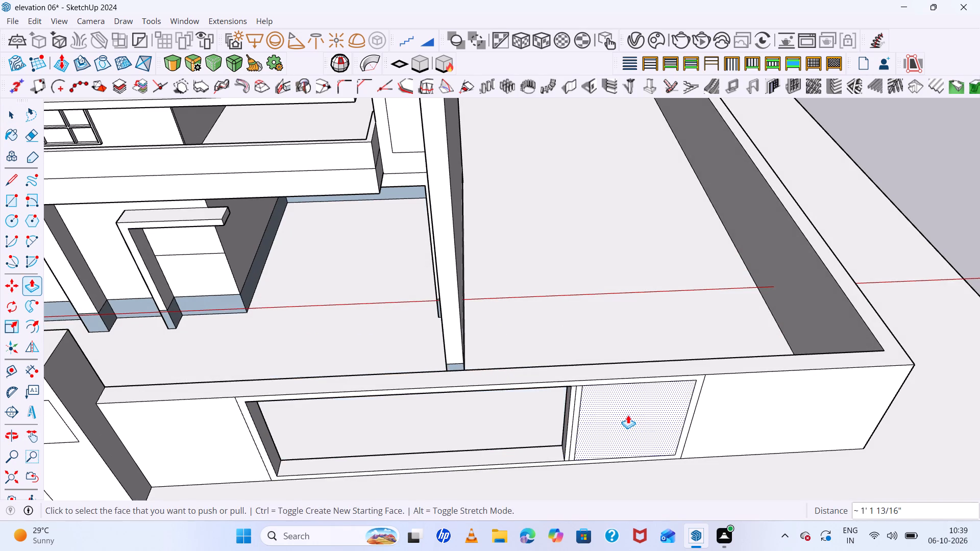
double_click(629, 415)
Examine the opened gate frame and its divider against the boundary wall and house from several angles.
scroll(512, 344, "down", 6)
middle_click_drag(583, 387, 438, 263)
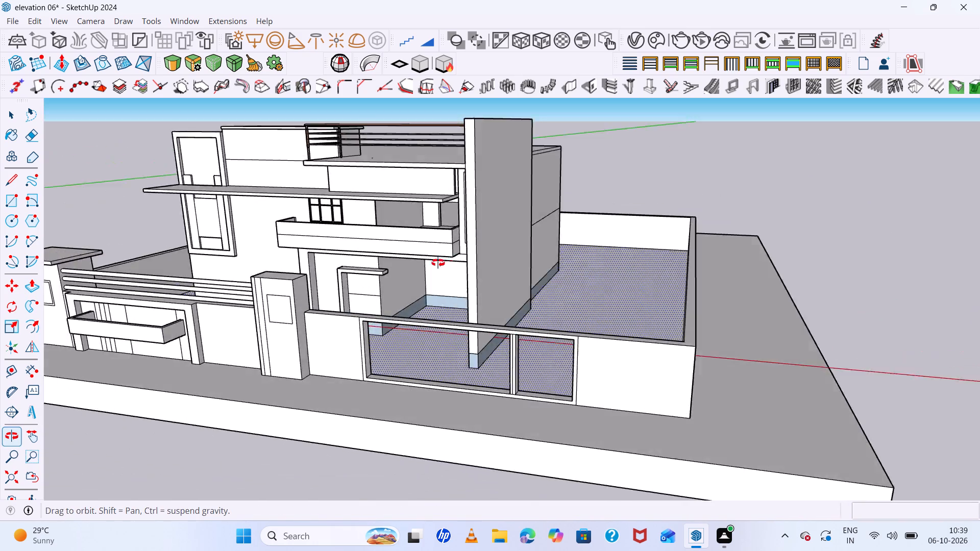
middle_click_drag(438, 263, 385, 253)
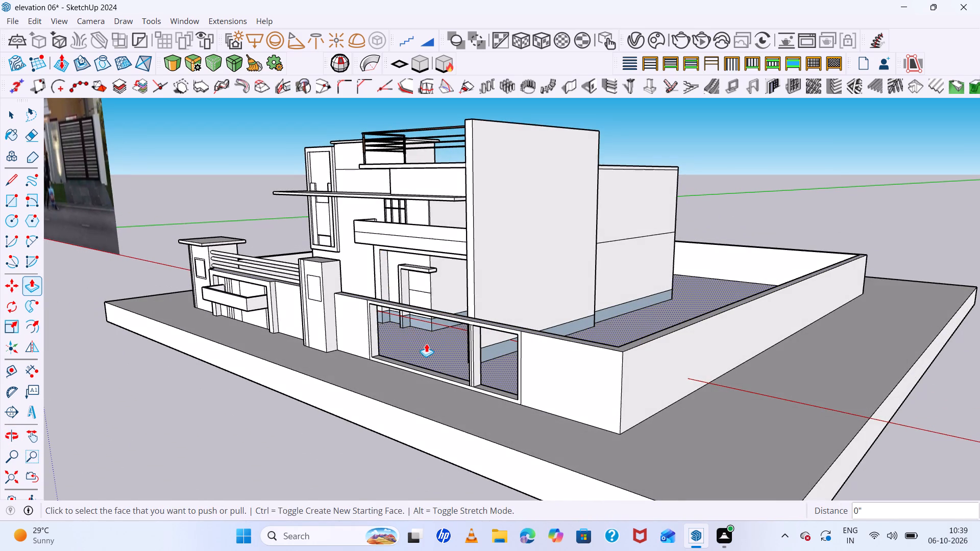
scroll(299, 333, "down", 4)
scroll(401, 352, "up", 5)
middle_click_drag(474, 371, 476, 371)
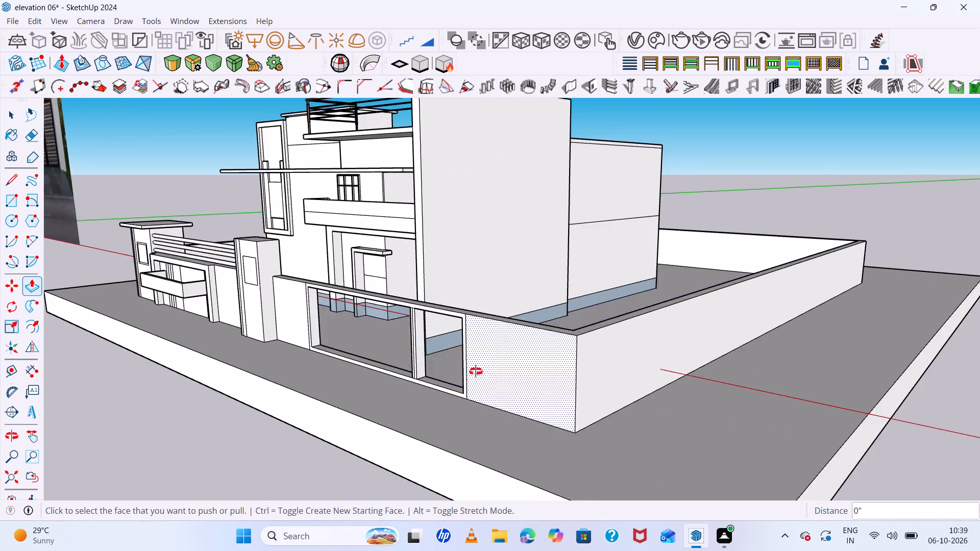
middle_click_drag(476, 371, 495, 346)
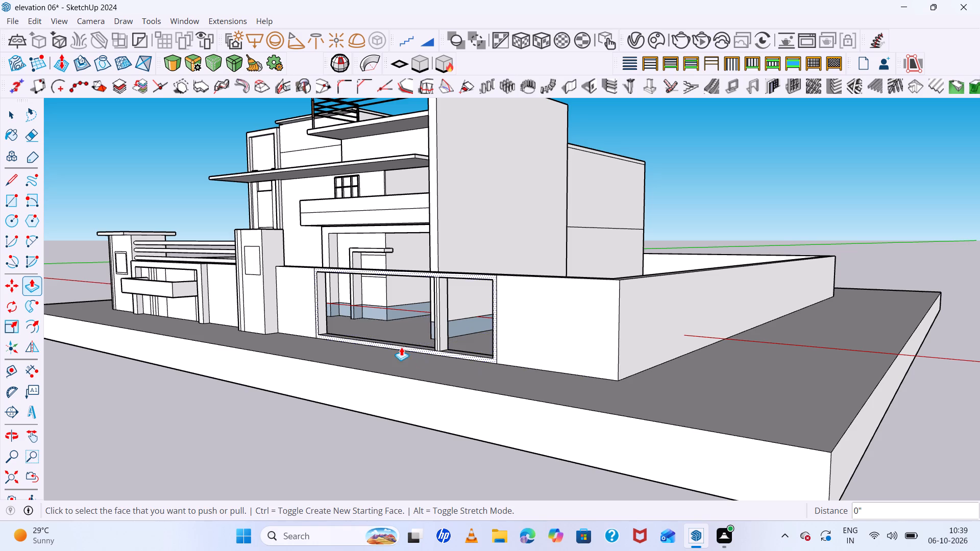
scroll(401, 347, "down", 6)
middle_click_drag(436, 328, 568, 307)
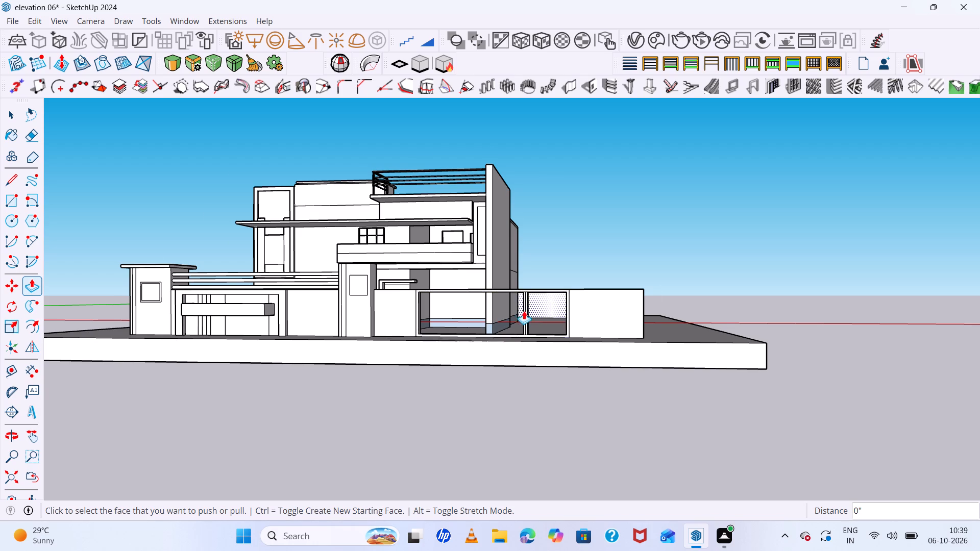
scroll(522, 311, "up", 1)
scroll(485, 302, "down", 4)
middle_click_drag(513, 318, 620, 360)
scroll(569, 306, "up", 6)
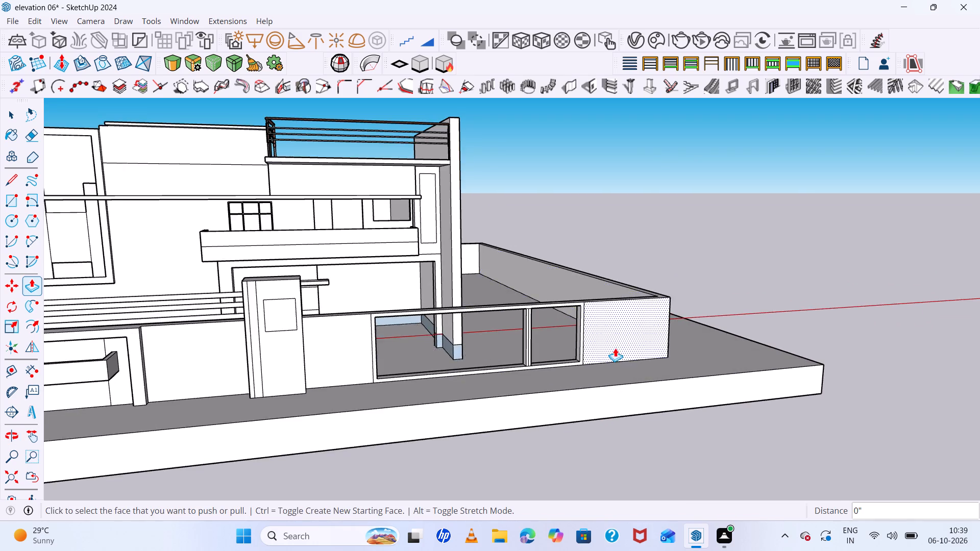
middle_click_drag(617, 348, 504, 354)
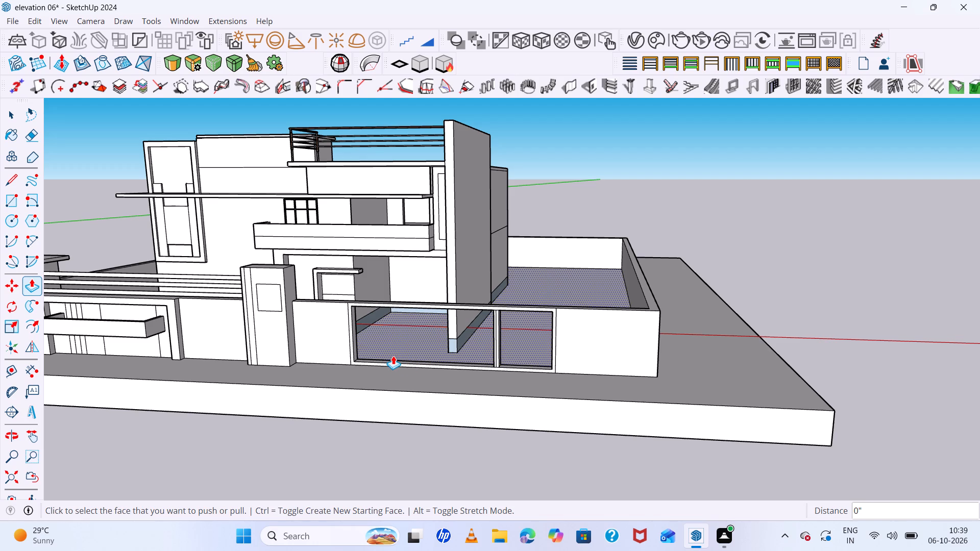
middle_click_drag(393, 356, 477, 388)
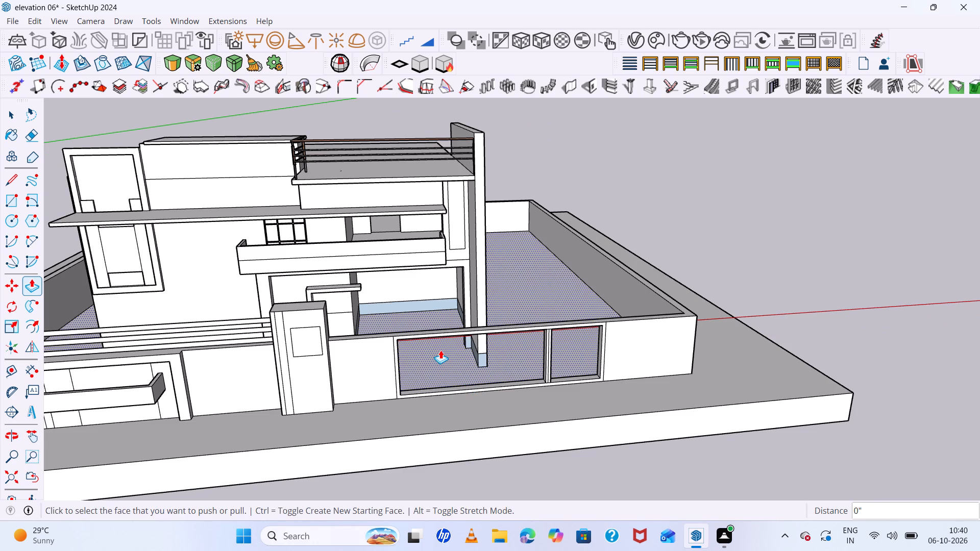
scroll(440, 350, "down", 5)
scroll(440, 350, "up", 5)
middle_click_drag(565, 364, 452, 316)
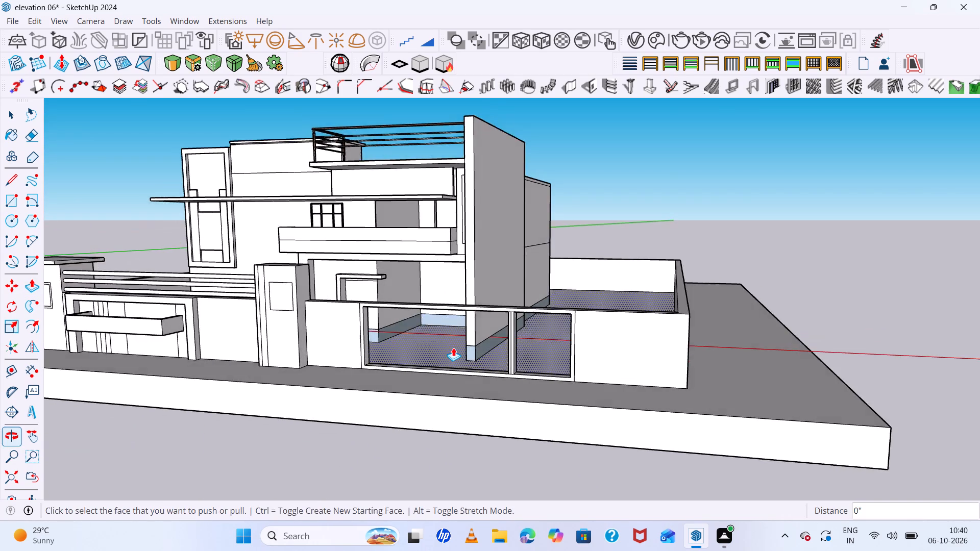
Draw a small circle near the bottom of the gate frame's inner side face, on the tall block's side.
scroll(453, 347, "up", 6)
middle_click_drag(469, 384, 483, 398)
scroll(488, 404, "up", 5)
middle_click_drag(270, 377, 225, 386)
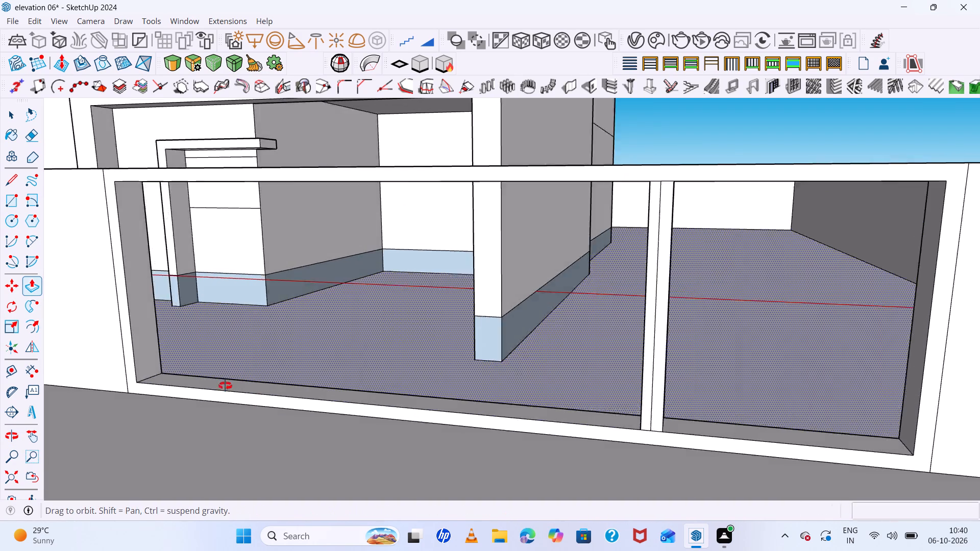
middle_click_drag(225, 386, 190, 388)
key("space")
left_click(148, 342)
scroll(148, 342, "up", 6)
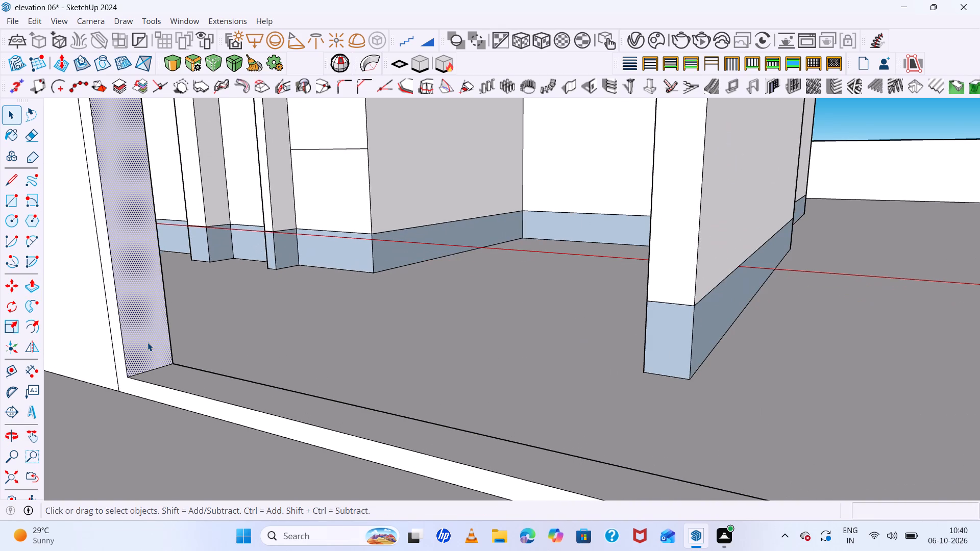
key("c")
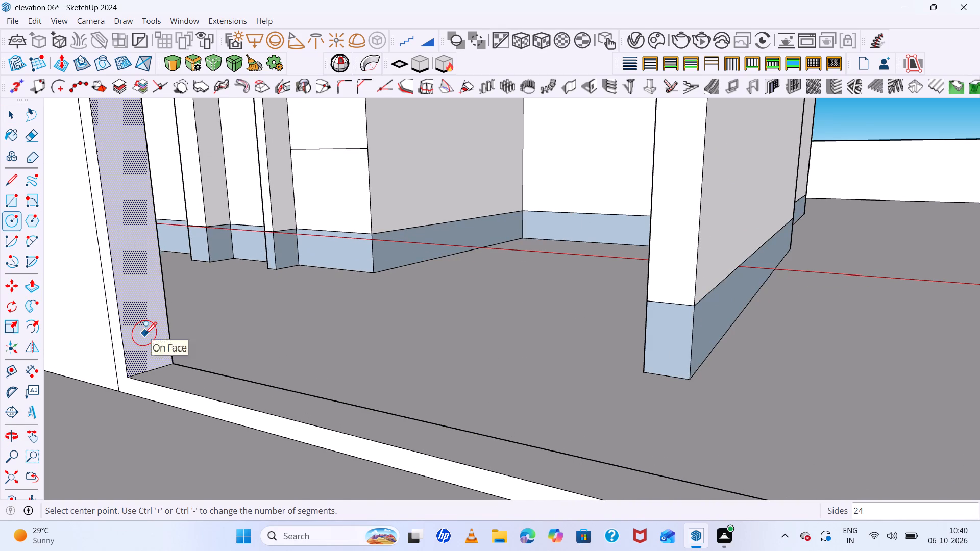
left_click(145, 333)
left_click(156, 334)
key("space")
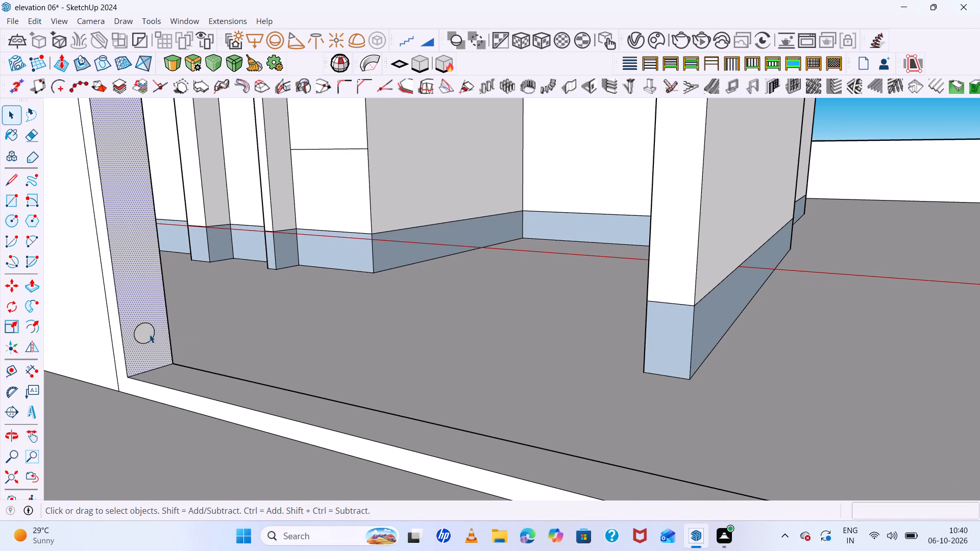
Copy the circle about 5' 4 1/4" straight up the frame's side face, trying 5 divisions, and settle on 4 equal intervals.
left_click(147, 334)
key("m")
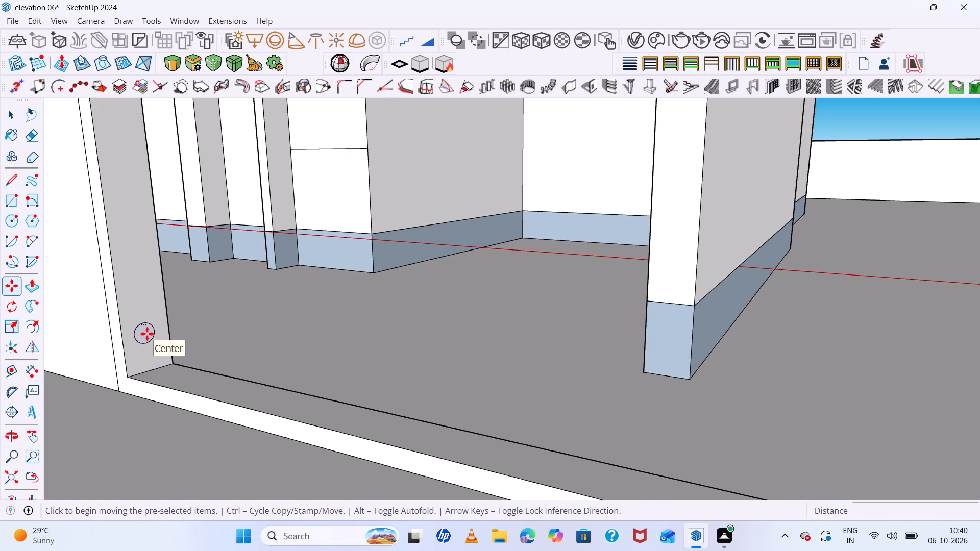
left_click(144, 333)
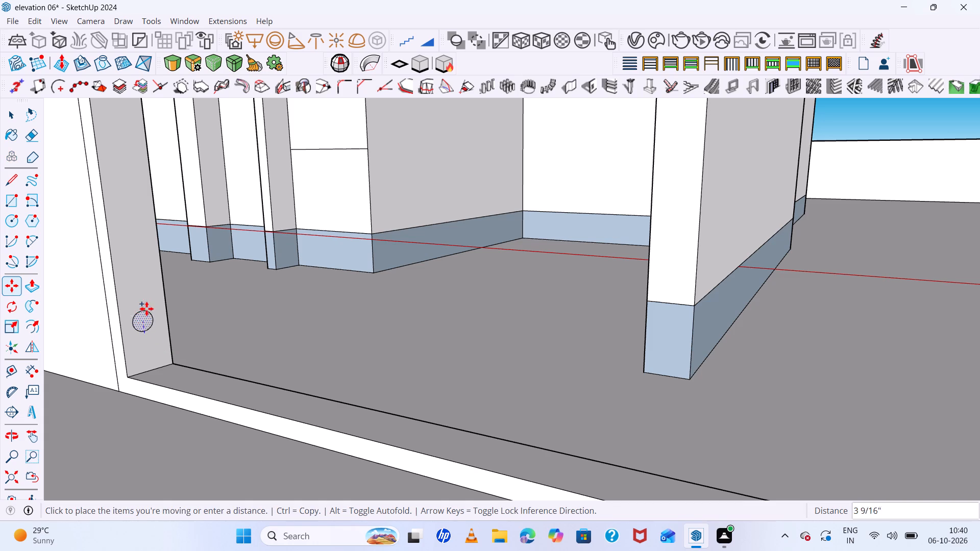
key("Up")
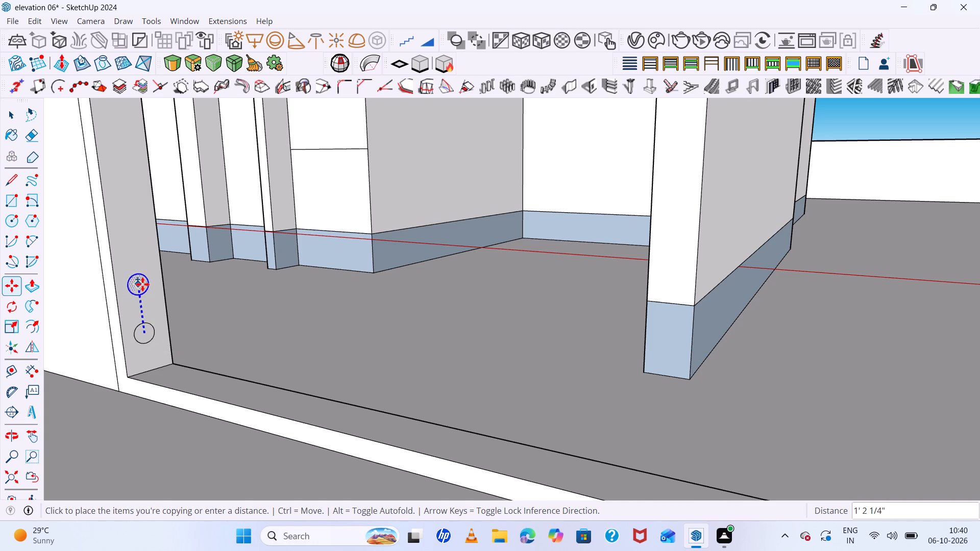
scroll(142, 283, "down", 4)
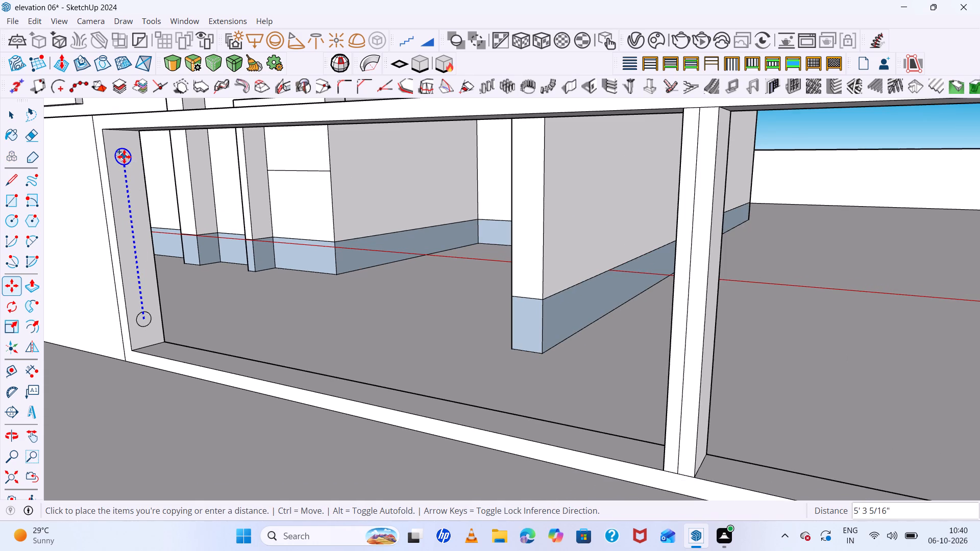
left_click(124, 154)
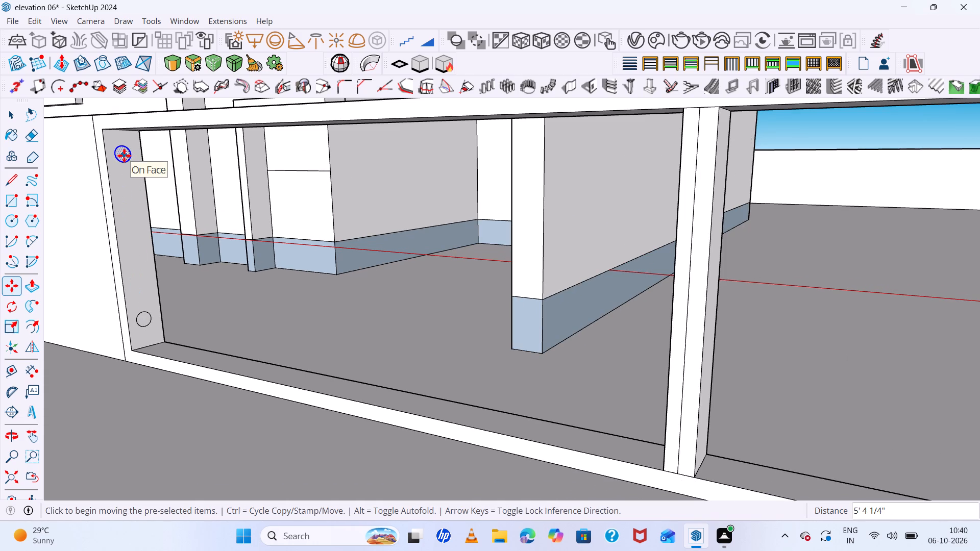
type("5/")
key("Return")
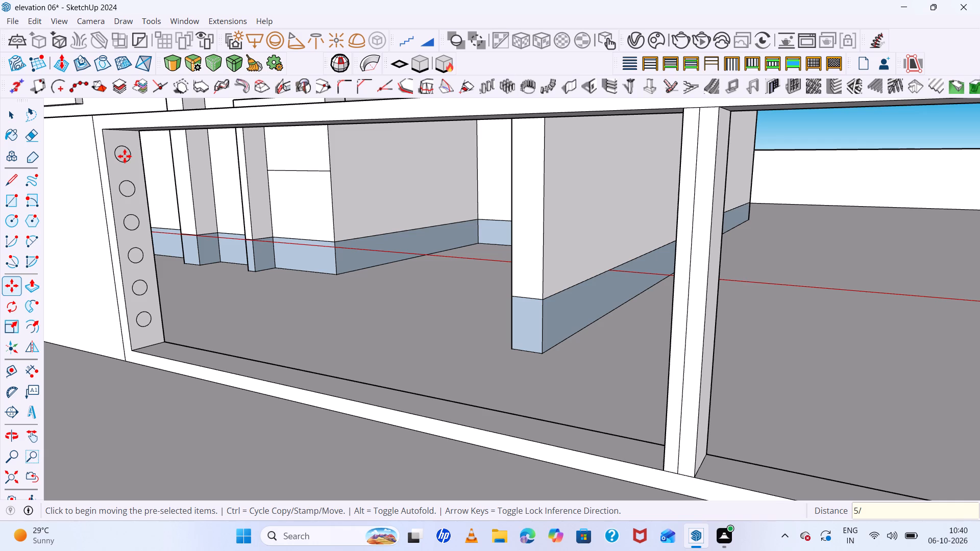
type("4/")
key("Return")
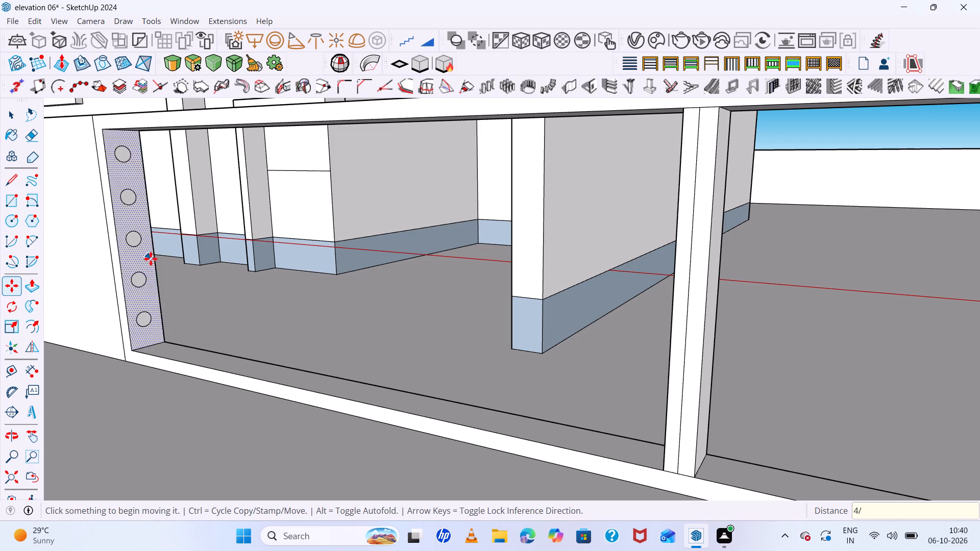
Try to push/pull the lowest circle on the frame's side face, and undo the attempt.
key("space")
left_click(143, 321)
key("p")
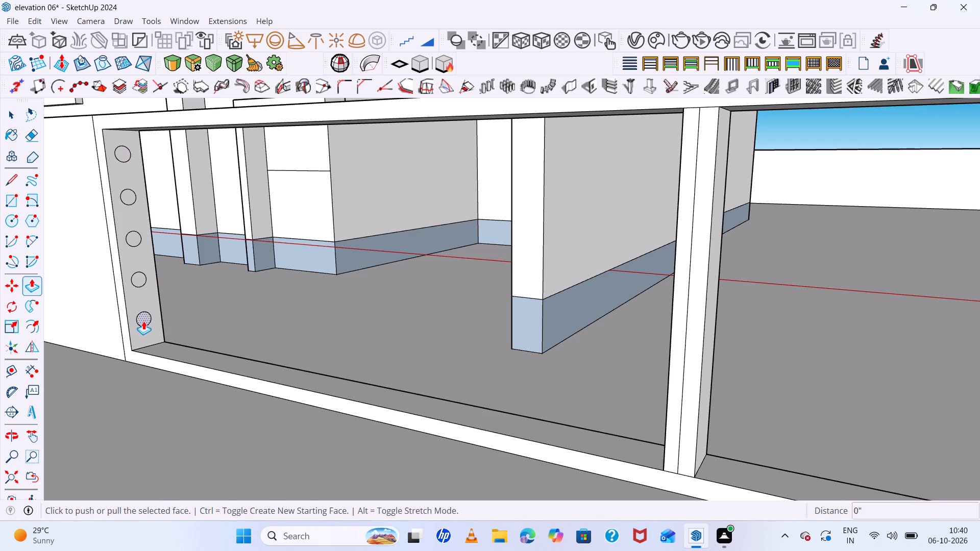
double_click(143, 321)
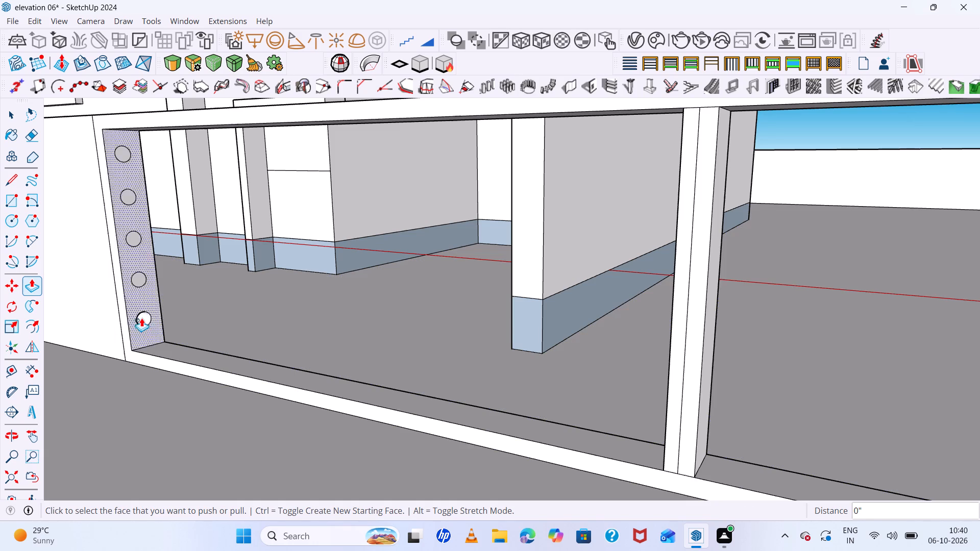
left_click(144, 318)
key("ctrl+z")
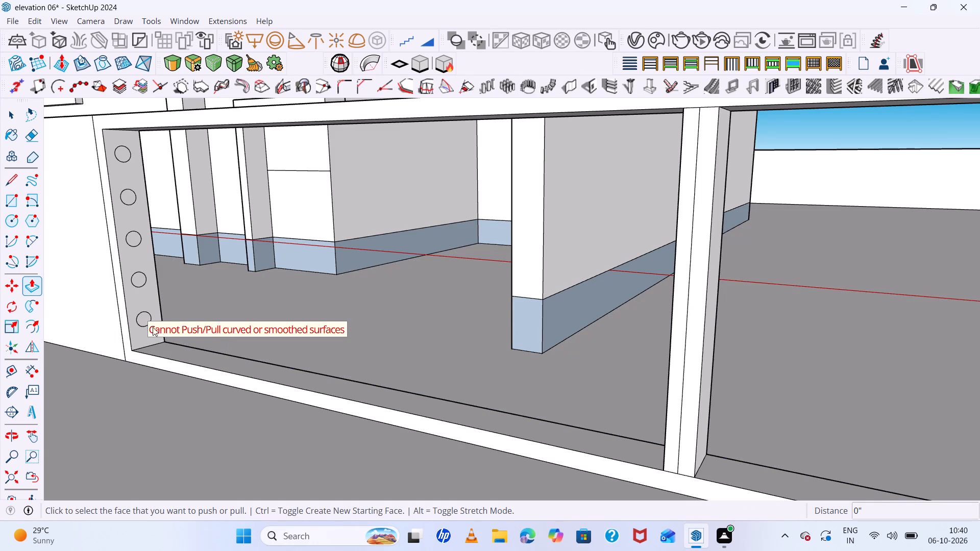
Extrude the three lowest circles about 24' 6 1/2" across the gate opening to the opposite frame side as horizontal pipe rails.
scroll(142, 321, "up", 4)
left_click(147, 321)
scroll(446, 381, "down", 12)
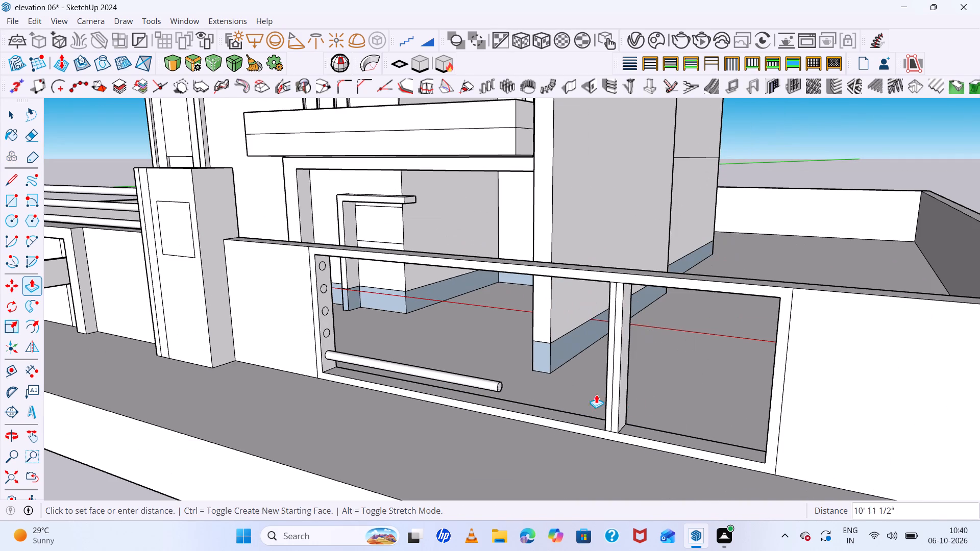
left_click(767, 438)
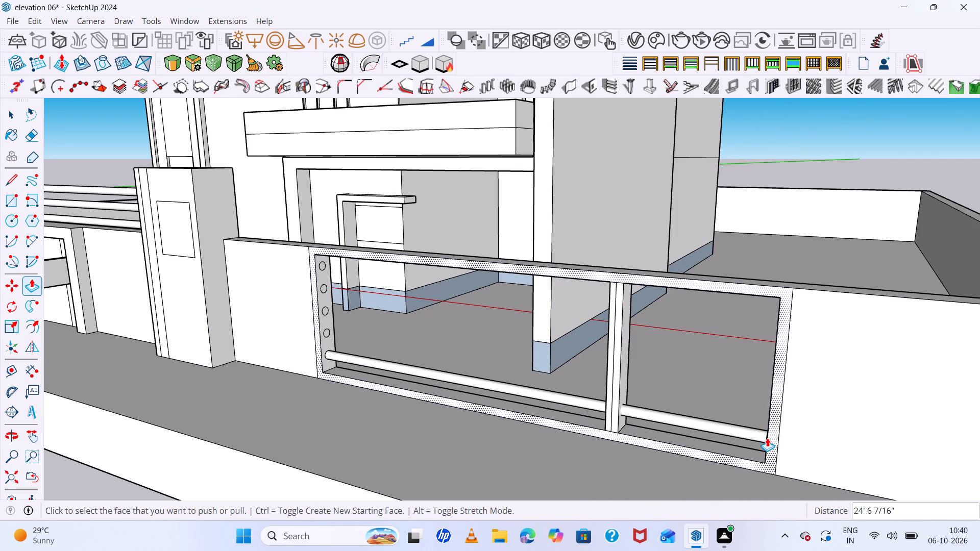
left_click(326, 331)
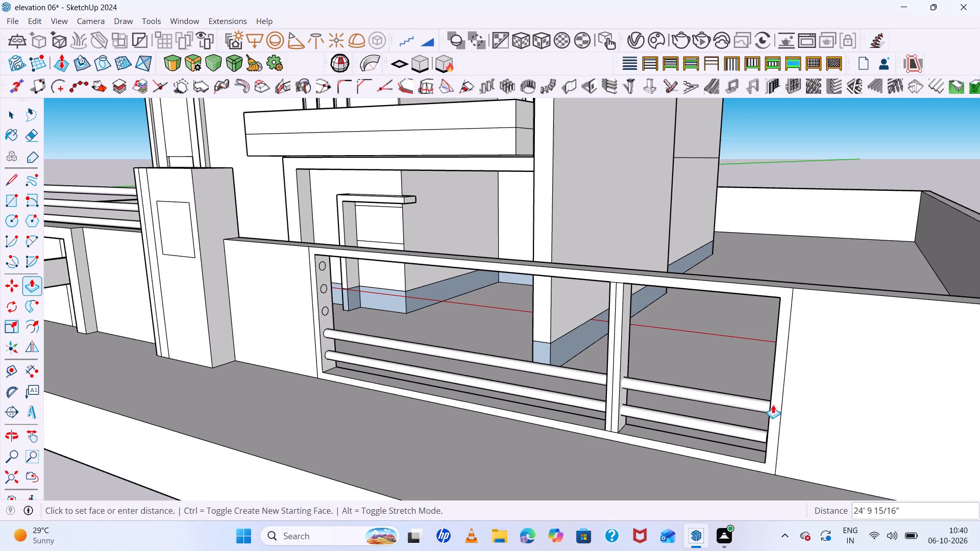
left_click(770, 406)
scroll(341, 314, "up", 4)
left_click(324, 310)
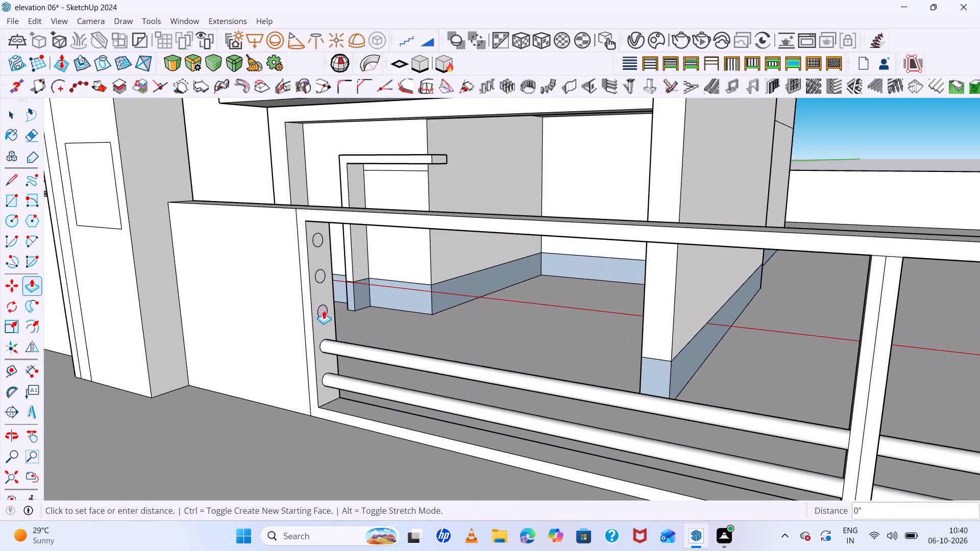
scroll(636, 359, "down", 6)
scroll(685, 367, "down", 6)
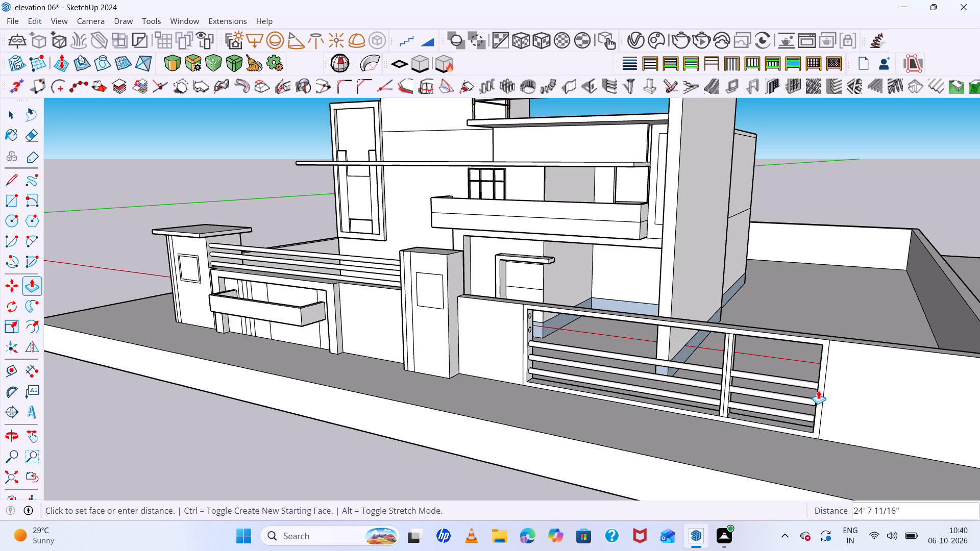
left_click(817, 390)
Extrude the two remaining upper circles about 24' 7 1/8" across the gate opening to the opposite frame side as pipe rails.
scroll(823, 388, "up", 10)
middle_click_drag(805, 420, 842, 420)
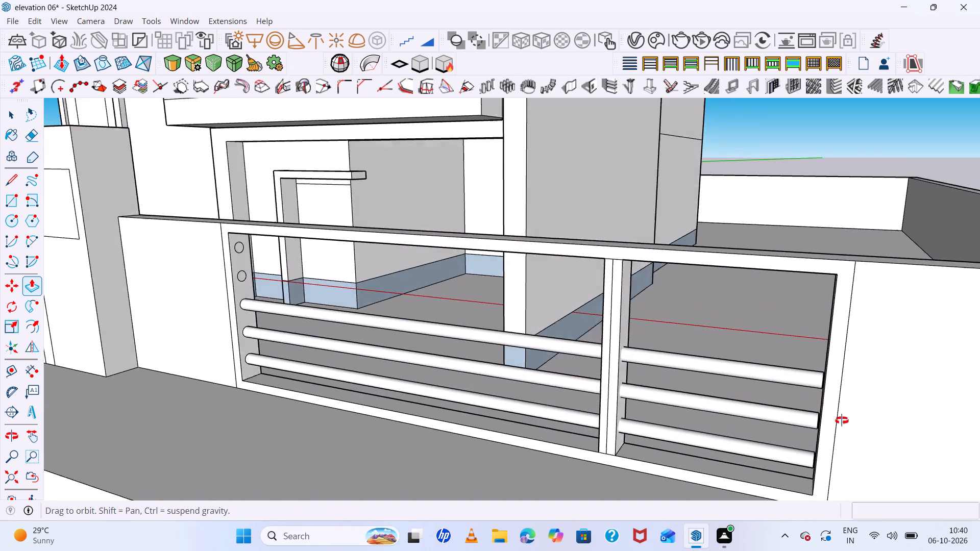
middle_click_drag(842, 420, 843, 418)
scroll(831, 389, "up", 7)
scroll(773, 348, "down", 7)
scroll(225, 257, "up", 4)
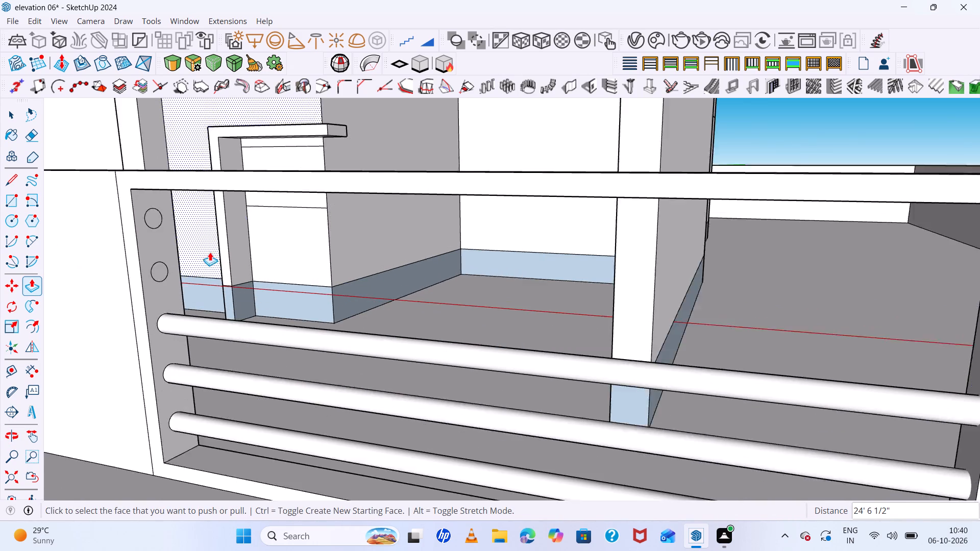
left_click(146, 276)
scroll(471, 331, "down", 13)
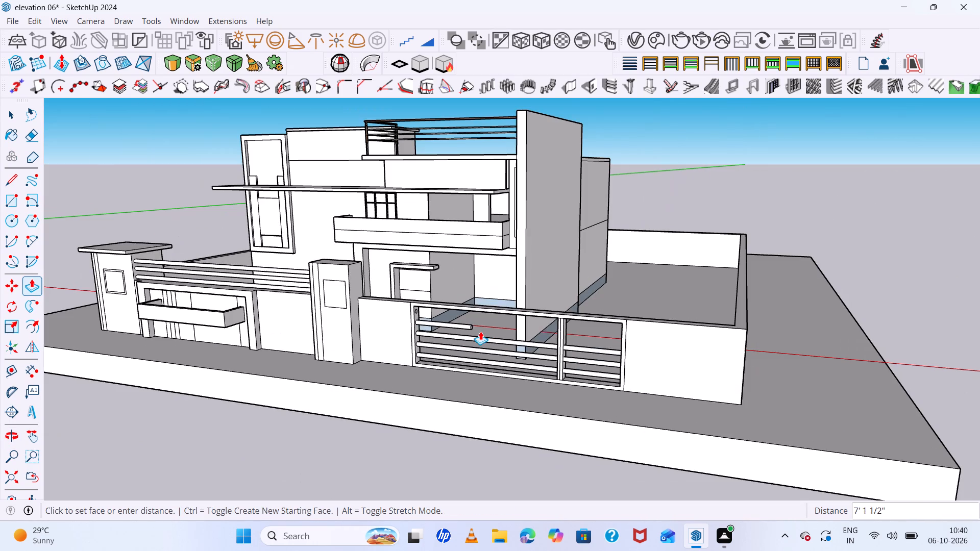
scroll(623, 348, "up", 5)
left_click(622, 343)
scroll(364, 296, "up", 2)
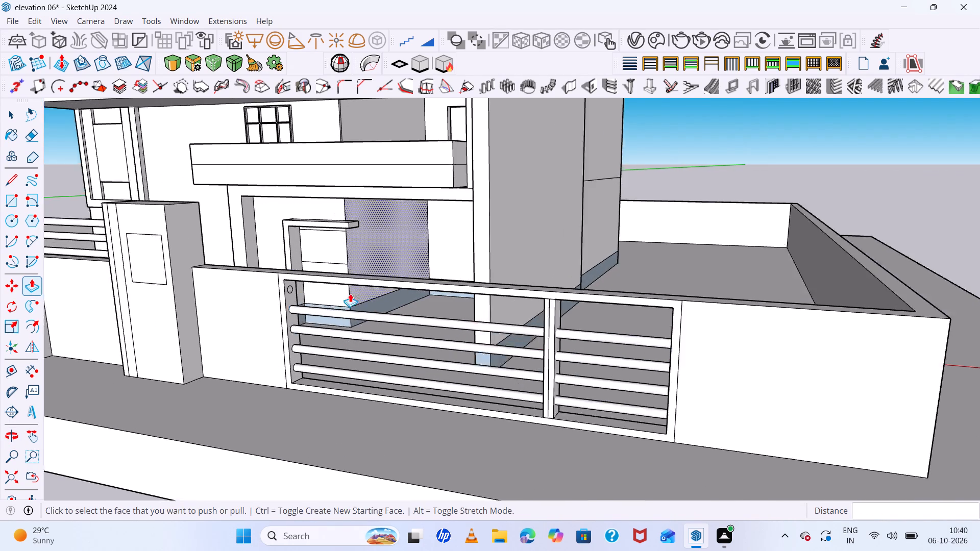
scroll(350, 293, "up", 3)
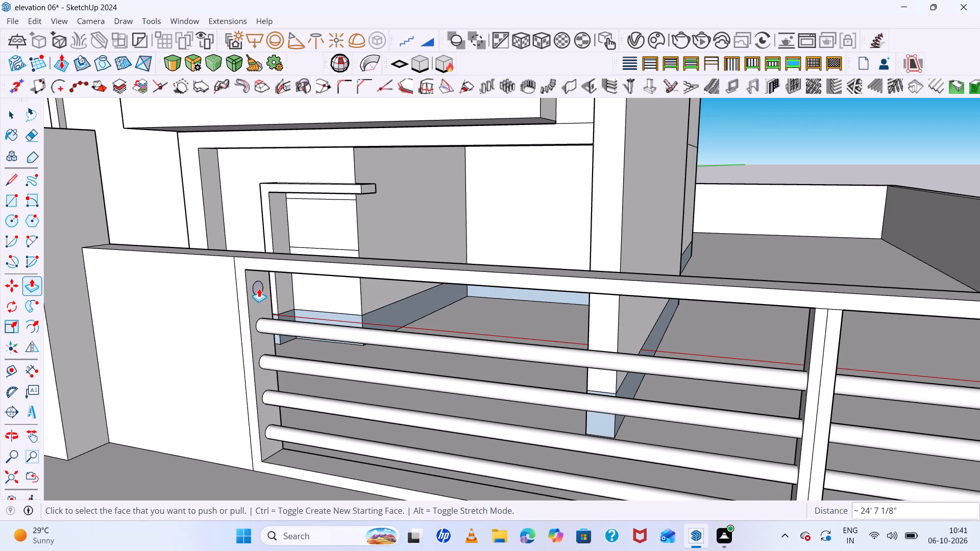
left_click(259, 288)
scroll(484, 330, "down", 6)
scroll(714, 349, "up", 3)
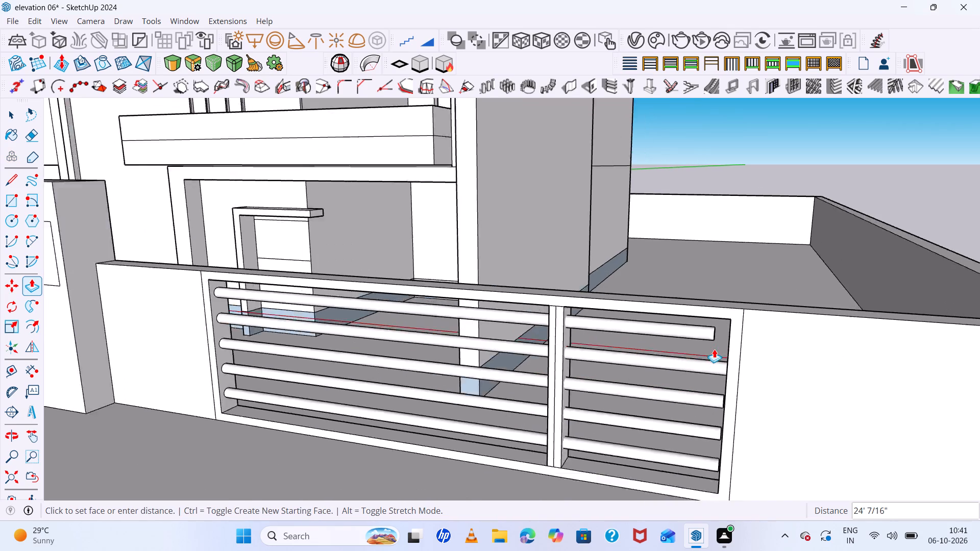
scroll(714, 349, "up", 1)
left_click(732, 344)
Examine the piped gate, boundary wall and house front from several angles.
scroll(444, 310, "down", 4)
middle_click_drag(450, 315, 614, 279)
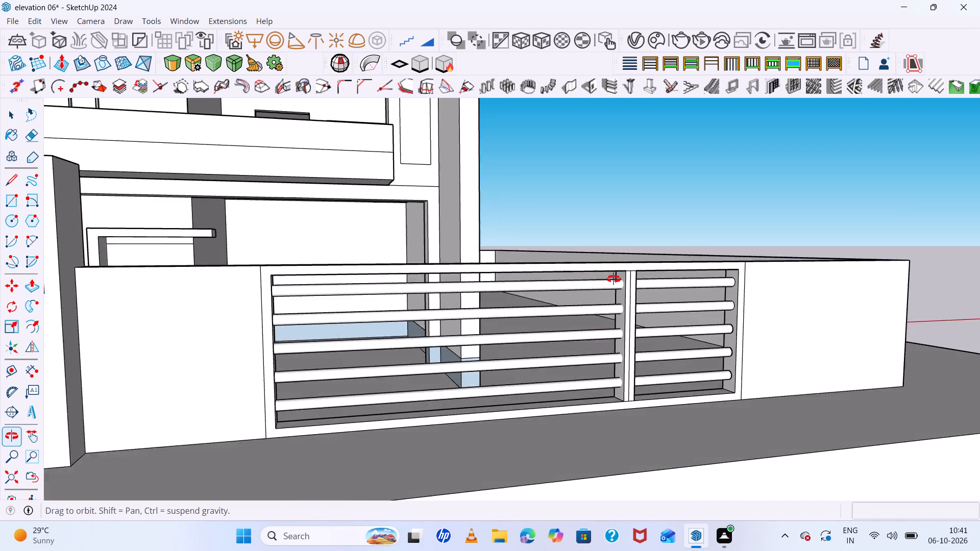
middle_click_drag(614, 279, 439, 250)
scroll(415, 252, "up", 1)
scroll(340, 233, "down", 13)
middle_click_drag(397, 277, 510, 339)
scroll(560, 290, "up", 3)
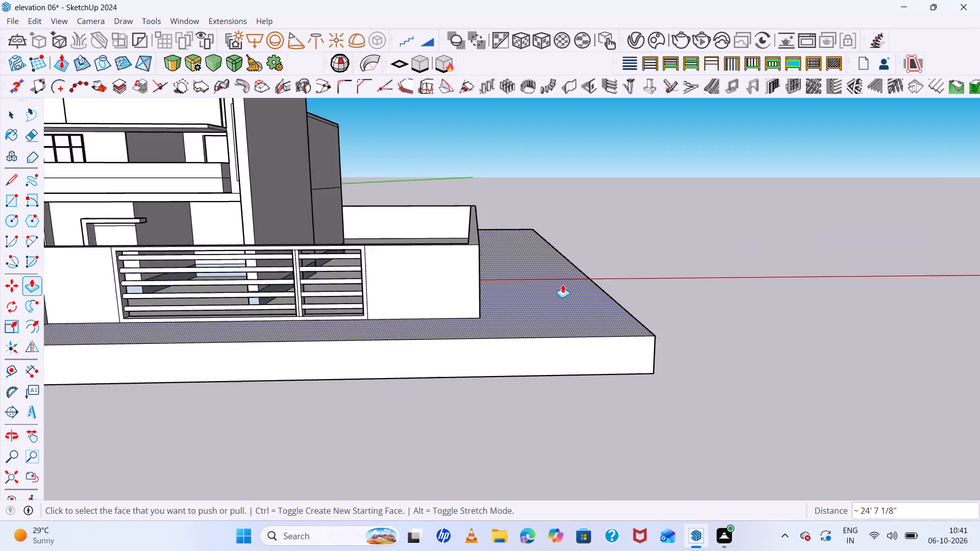
scroll(562, 284, "up", 8)
middle_click_drag(550, 282, 652, 265)
middle_click(652, 265)
scroll(562, 248, "down", 20)
scroll(562, 248, "down", 1)
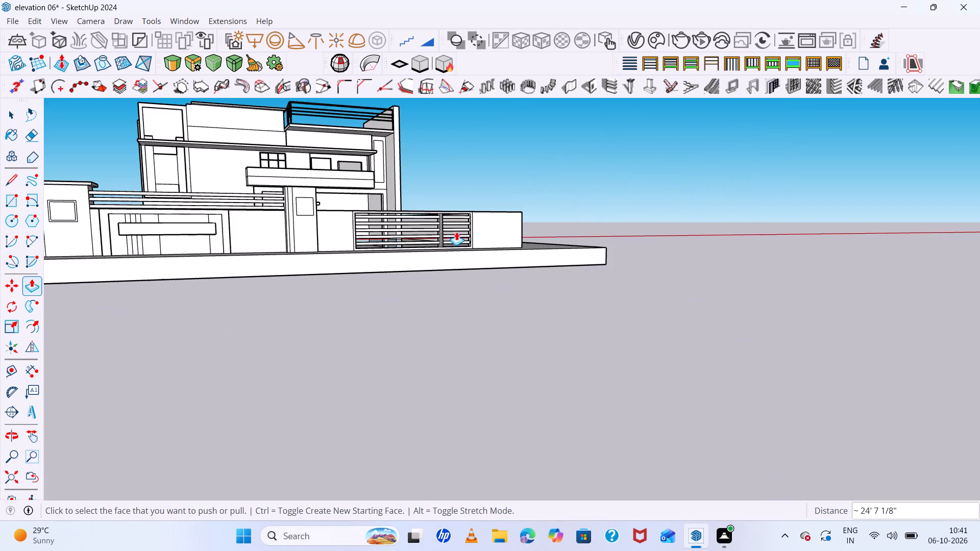
middle_click_drag(550, 248, 398, 310)
middle_click_drag(353, 243, 327, 171)
scroll(327, 169, "up", 8)
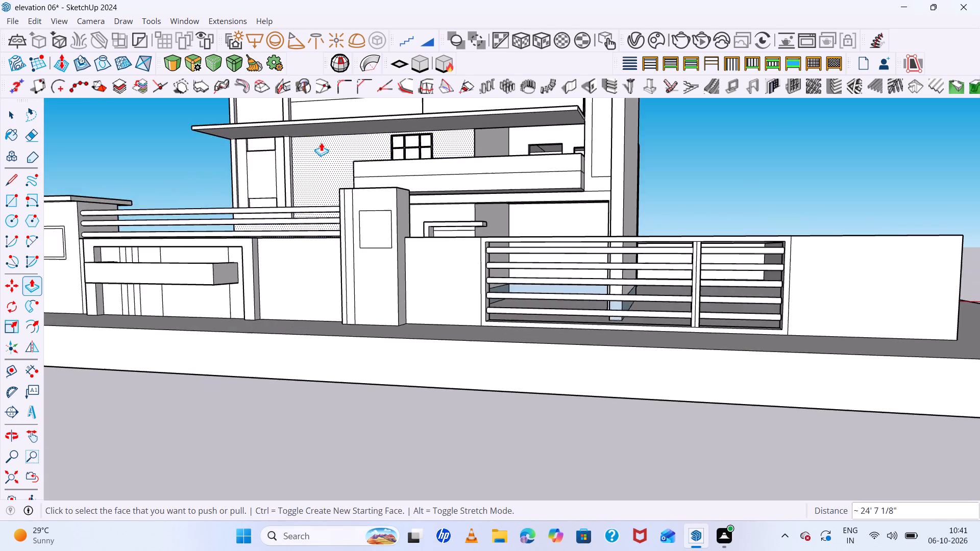
scroll(292, 170, "down", 7)
middle_click_drag(488, 233, 518, 311)
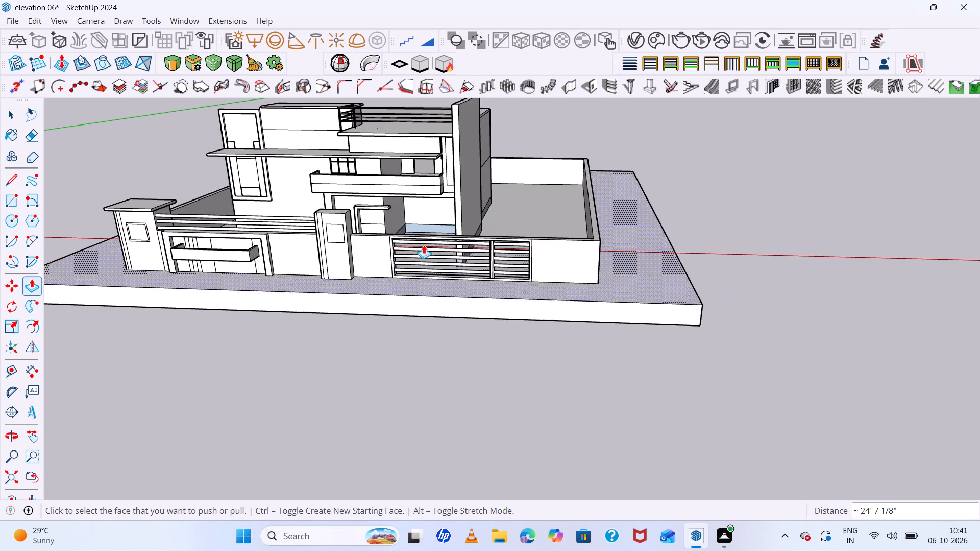
scroll(374, 203, "down", 7)
middle_click_drag(333, 206, 473, 213)
scroll(314, 158, "up", 7)
middle_click_drag(431, 216, 559, 150)
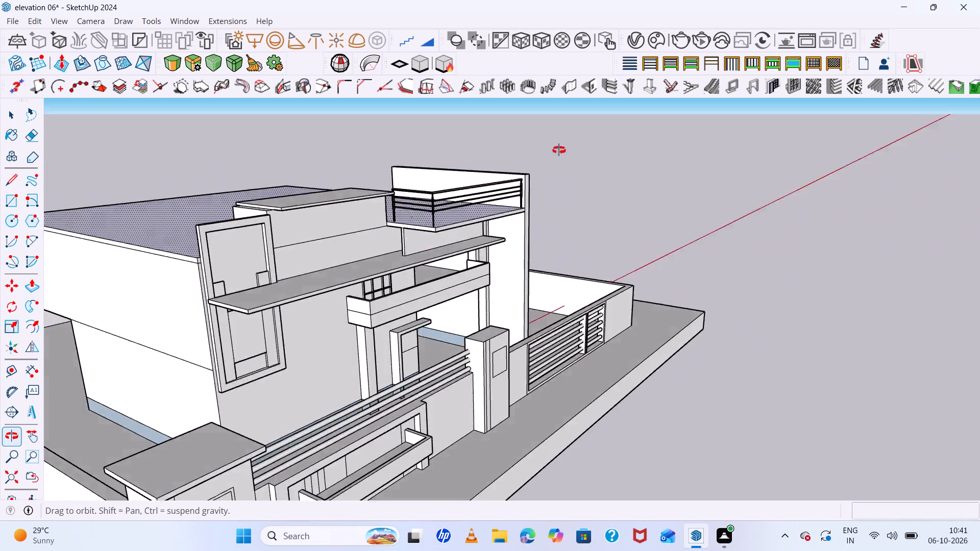
middle_click_drag(559, 150, 377, 157)
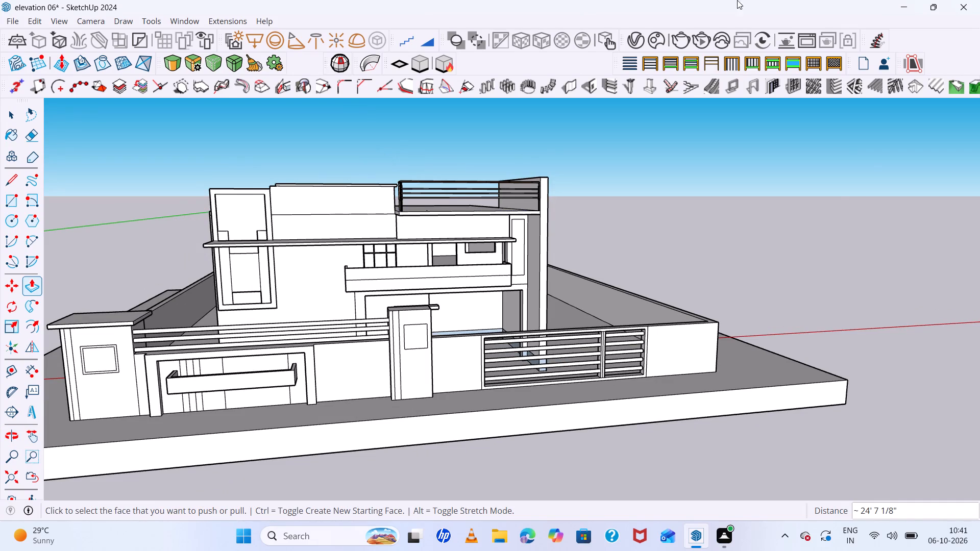
scroll(505, 300, "up", 6)
middle_click_drag(428, 295, 573, 300)
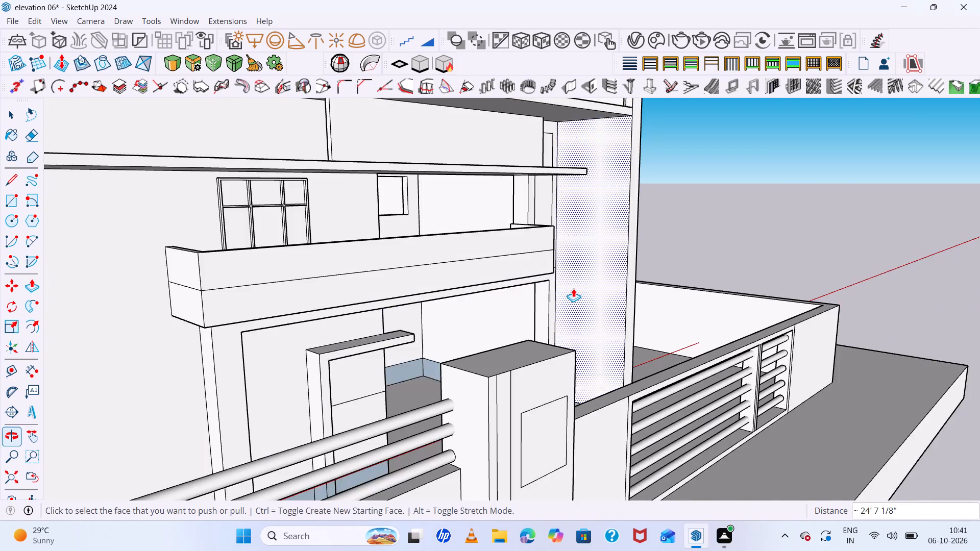
scroll(574, 288, "down", 14)
middle_click_drag(647, 311, 538, 289)
scroll(538, 292, "up", 7)
middle_click_drag(789, 375, 831, 367)
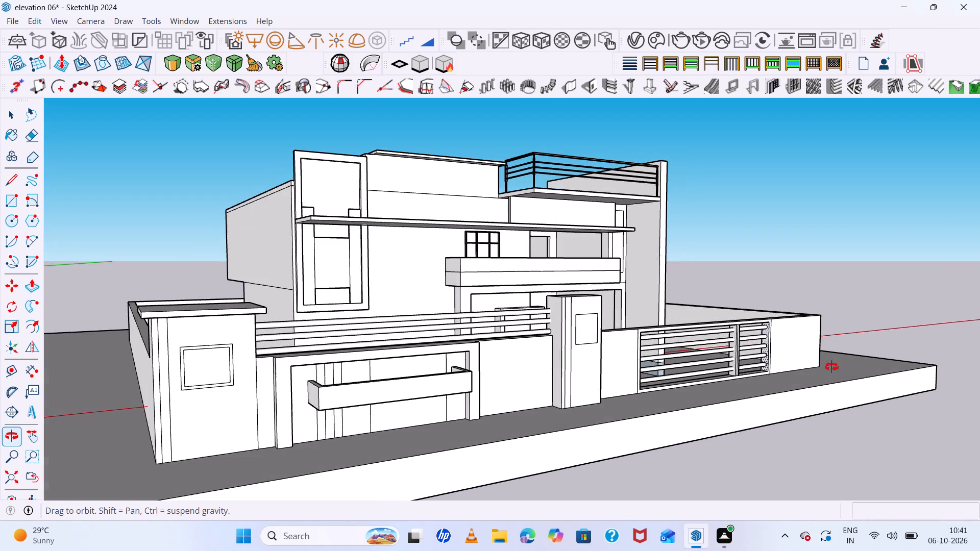
middle_click_drag(831, 367, 648, 359)
scroll(477, 148, "up", 5)
middle_click_drag(555, 208, 876, 272)
scroll(863, 266, "up", 1)
scroll(509, 201, "down", 14)
middle_click_drag(779, 294, 429, 229)
scroll(623, 247, "up", 1)
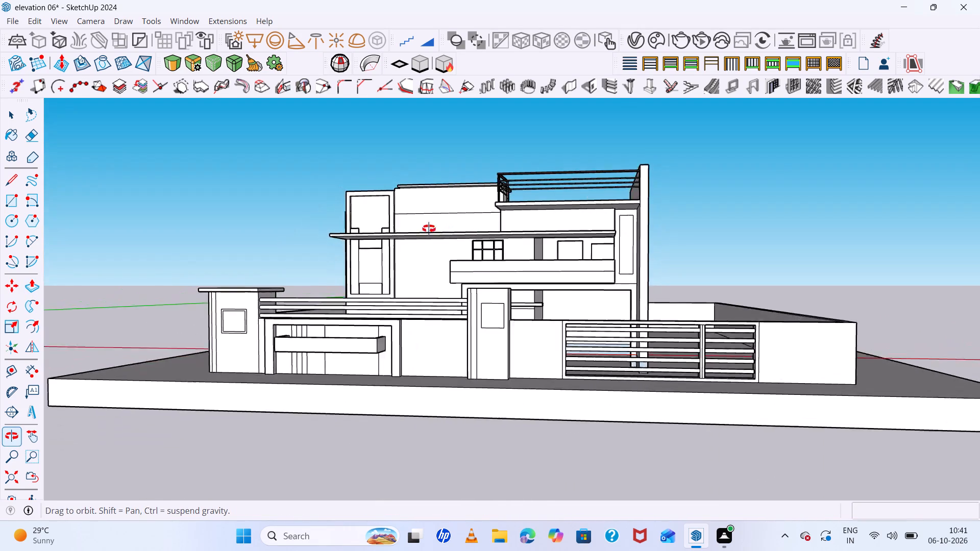
middle_click_drag(429, 229, 299, 232)
scroll(561, 304, "up", 6)
middle_click_drag(634, 355, 878, 332)
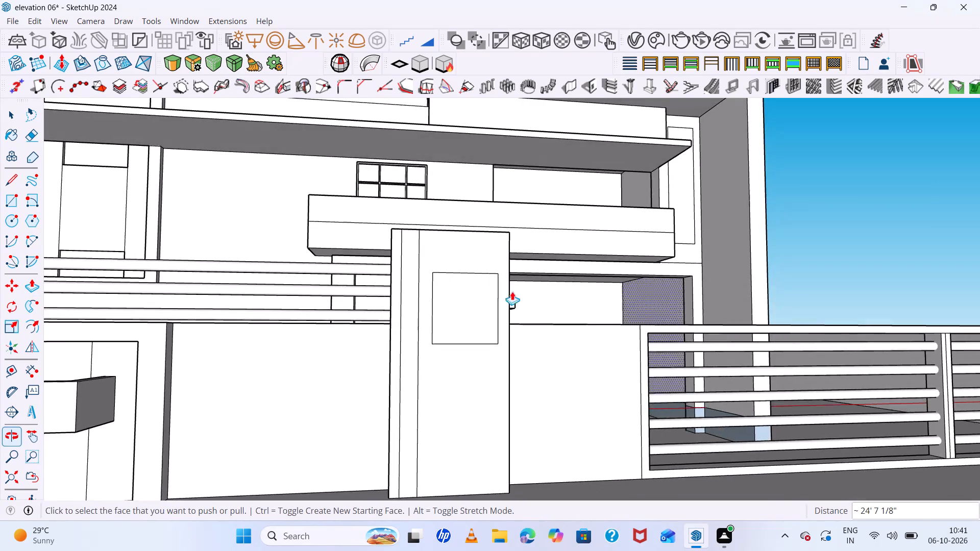
scroll(497, 288, "down", 13)
middle_click_drag(693, 315, 682, 353)
key("space")
double_click(747, 237)
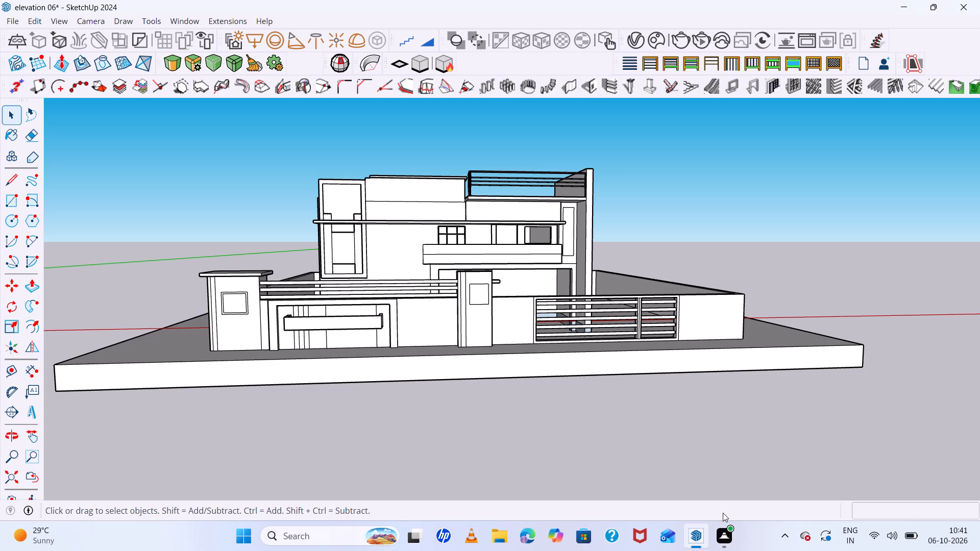
Push the paving surface in front of the gate down about 1' 6" with Push/Pull.
scroll(658, 498, "up", 5)
scroll(725, 145, "up", 6)
scroll(574, 179, "down", 6)
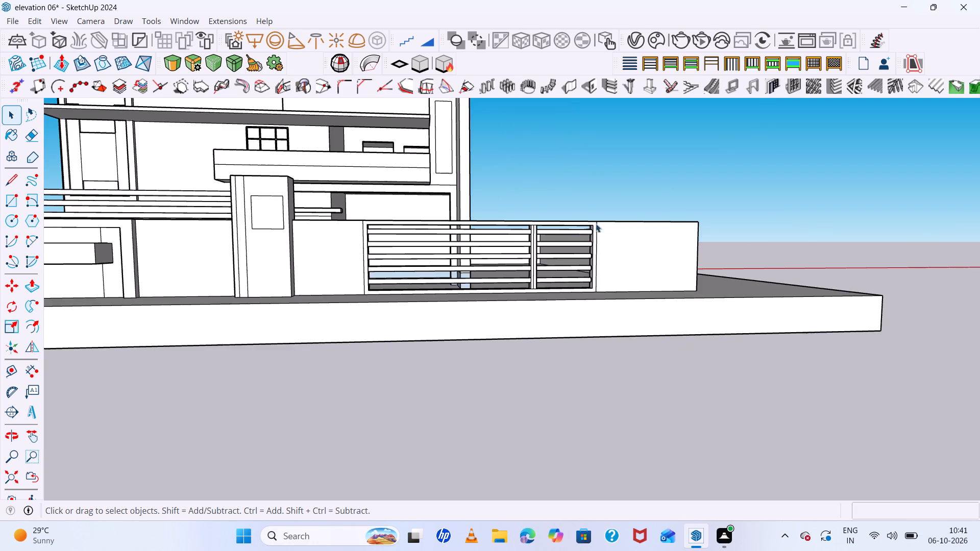
middle_click_drag(593, 303, 600, 326)
scroll(569, 295, "up", 9)
left_click(566, 295)
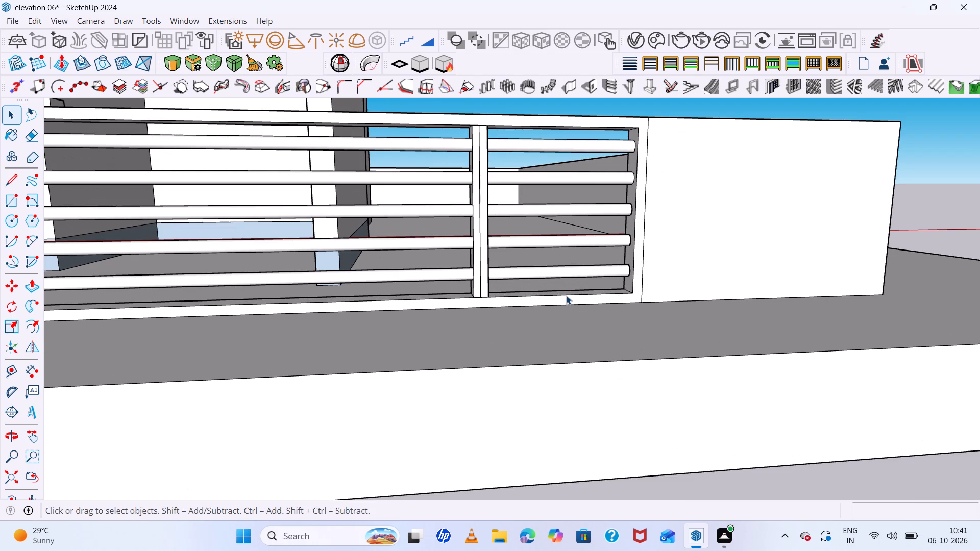
double_click(565, 294)
scroll(562, 293, "up", 5)
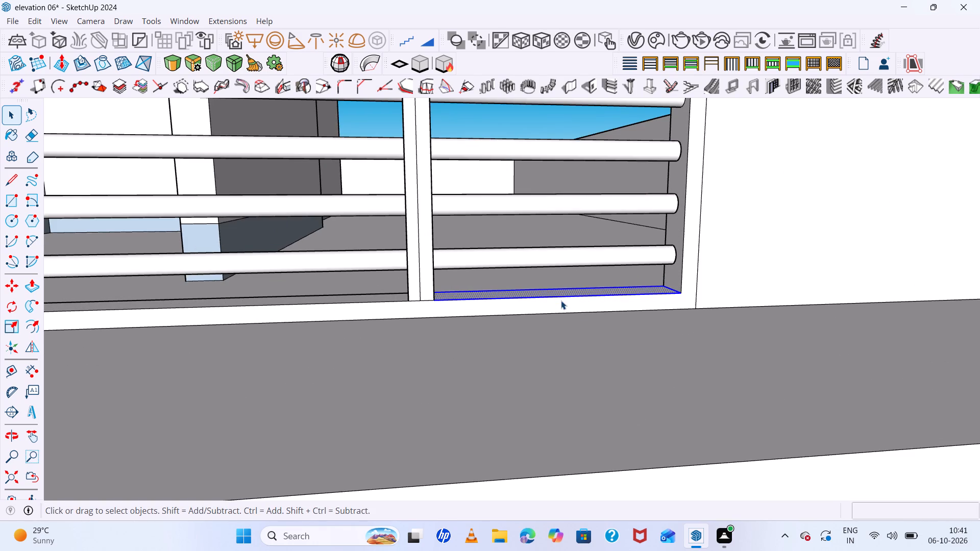
scroll(561, 301, "down", 5)
middle_click_drag(640, 331, 642, 337)
triple_click(644, 336)
triple_click(645, 351)
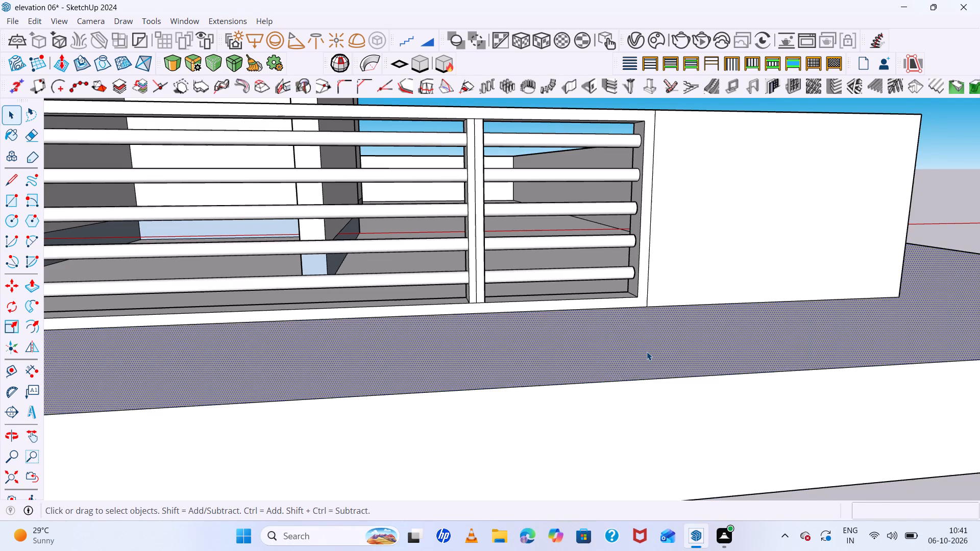
key("p")
left_click(646, 352)
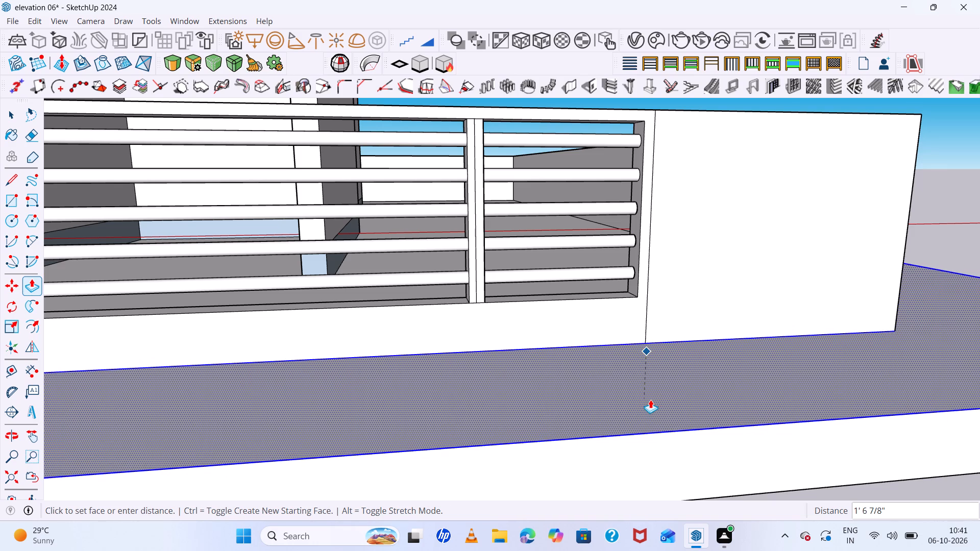
left_click(650, 399)
scroll(606, 293, "down", 4)
middle_click_drag(750, 312, 532, 317)
key("space")
Draw a vertical line about 2' 2 3/4" long down the boundary wall's outer front corner edge to the paving.
scroll(779, 380, "up", 5)
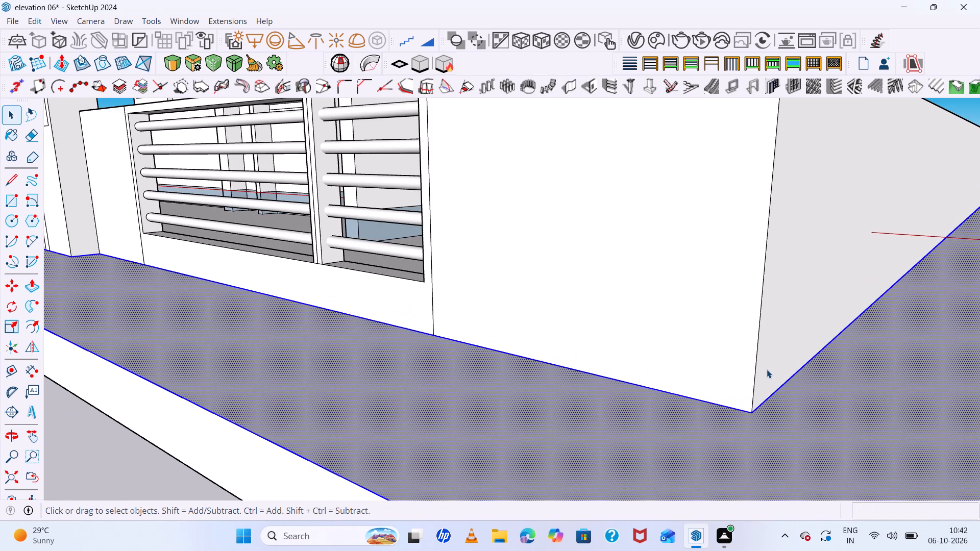
key("l")
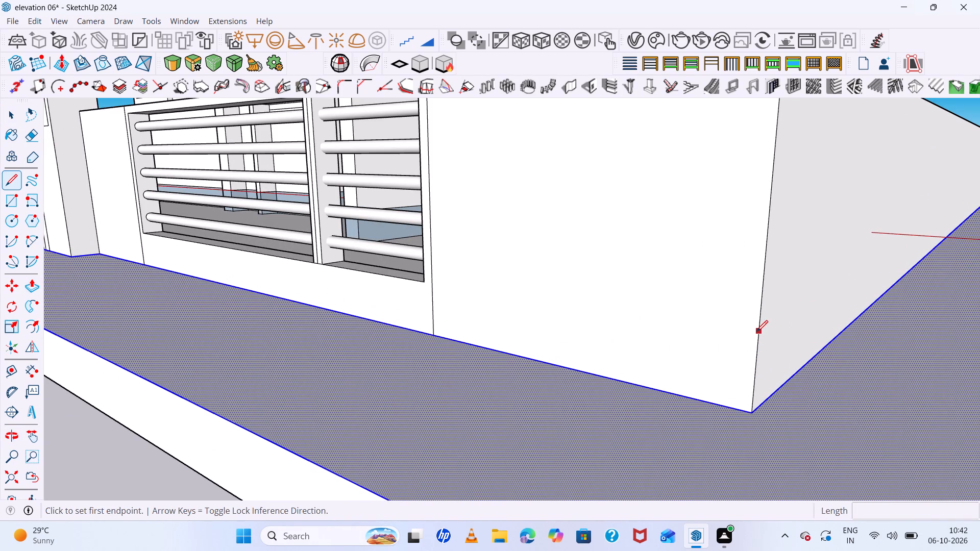
left_click(756, 332)
left_click(752, 418)
scroll(655, 418, "down", 2)
key("space")
left_click(182, 472)
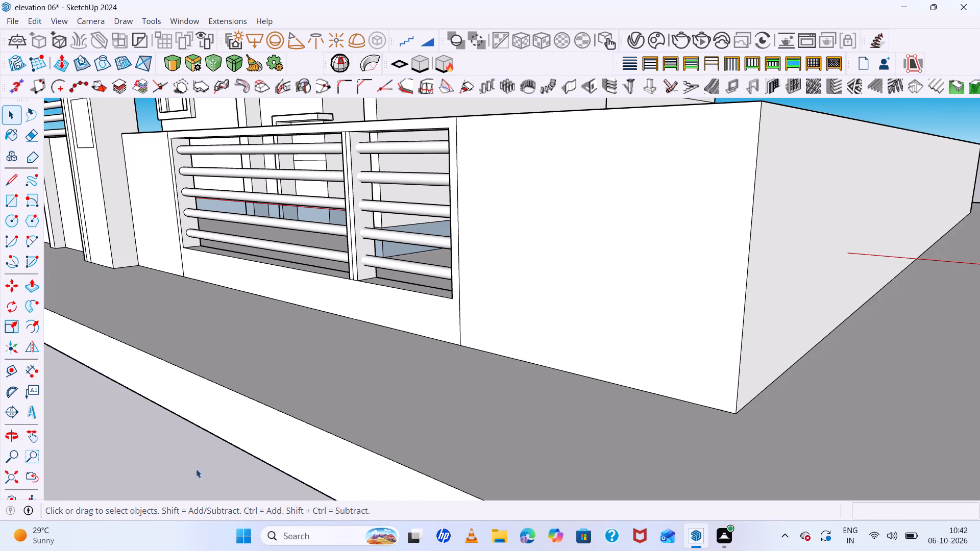
key("l")
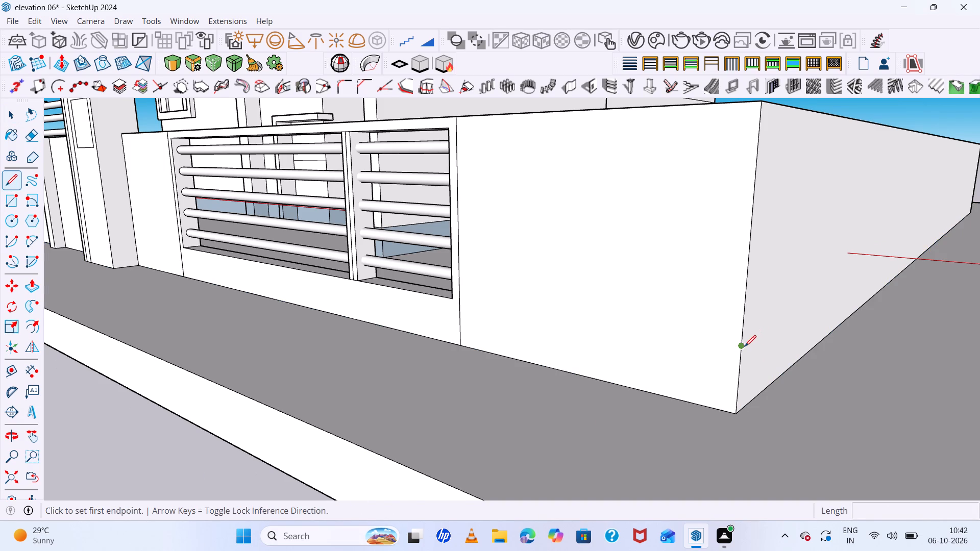
left_click(745, 346)
double_click(733, 417)
Draw a triangular ramp profile from the paving's outer edge to the wall corner, about 2' 8" high with a slope about 9' 5" long.
scroll(640, 423, "down", 5)
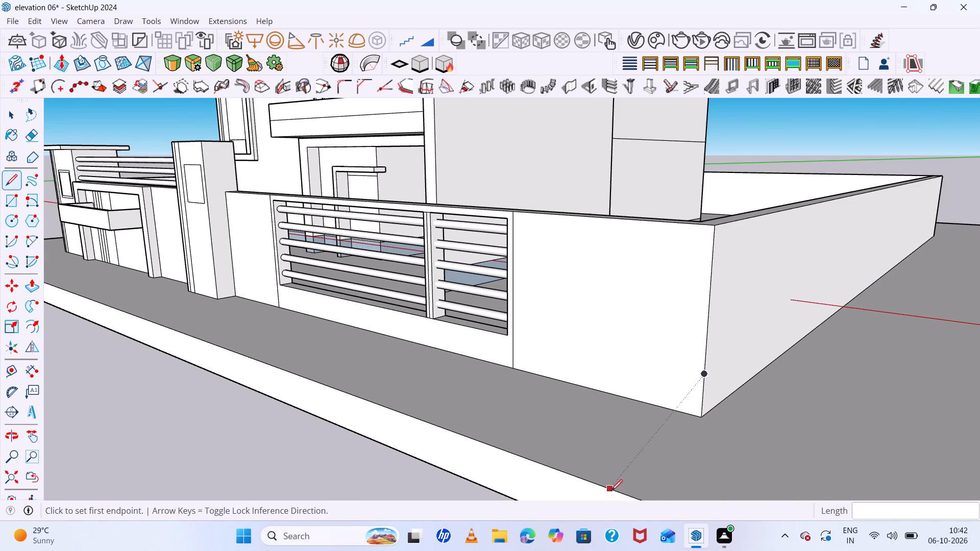
double_click(611, 491)
middle_click_drag(709, 393, 670, 398)
scroll(663, 427, "up", 2)
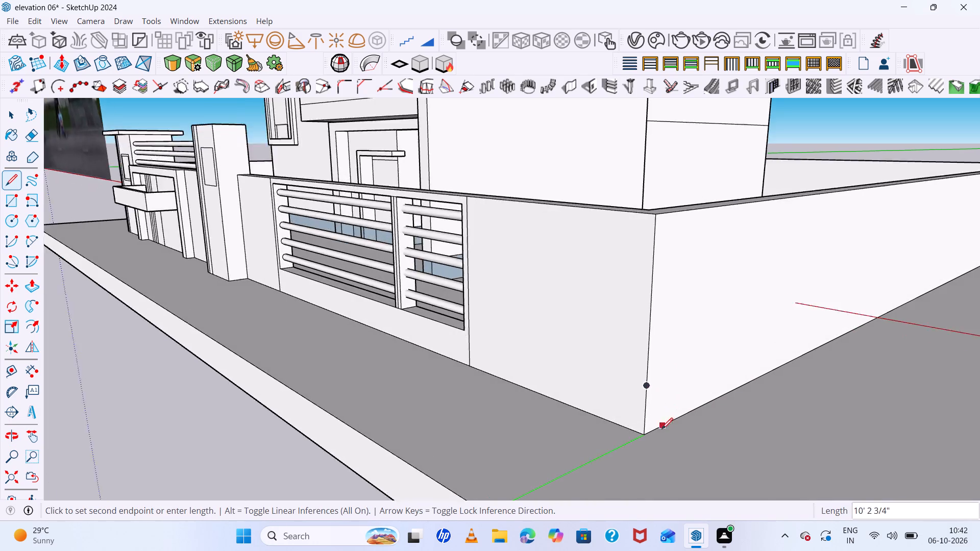
scroll(661, 429, "up", 3)
triple_click(635, 435)
left_click(640, 350)
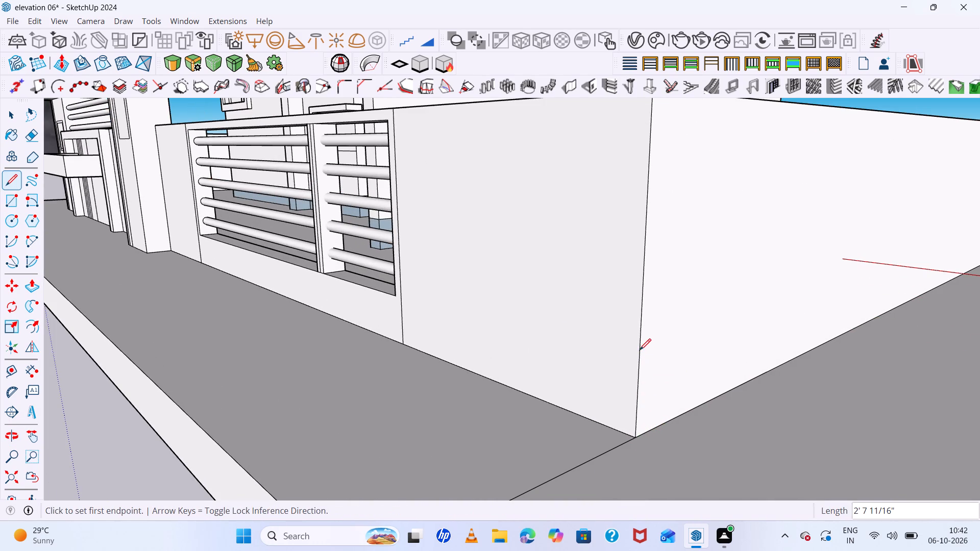
scroll(517, 416, "down", 7)
left_click(452, 479)
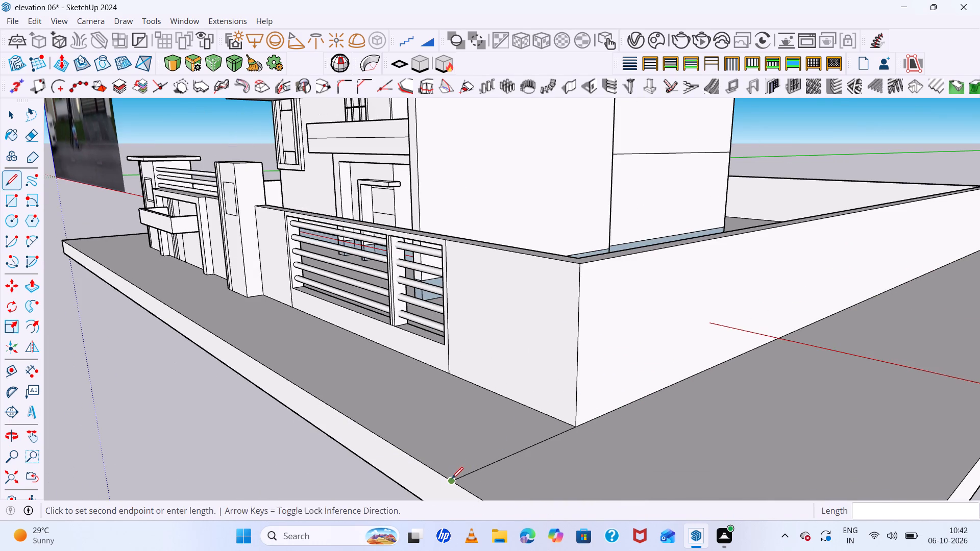
left_click(576, 374)
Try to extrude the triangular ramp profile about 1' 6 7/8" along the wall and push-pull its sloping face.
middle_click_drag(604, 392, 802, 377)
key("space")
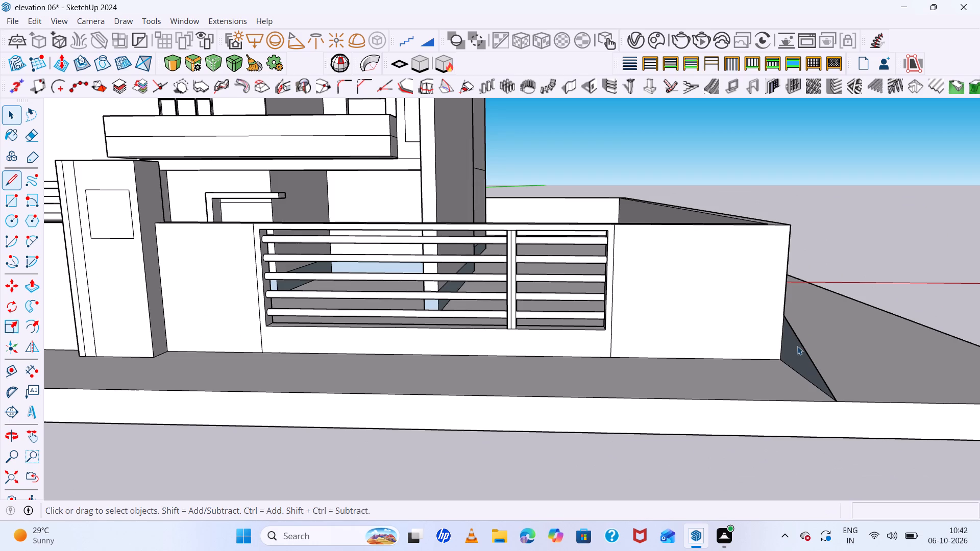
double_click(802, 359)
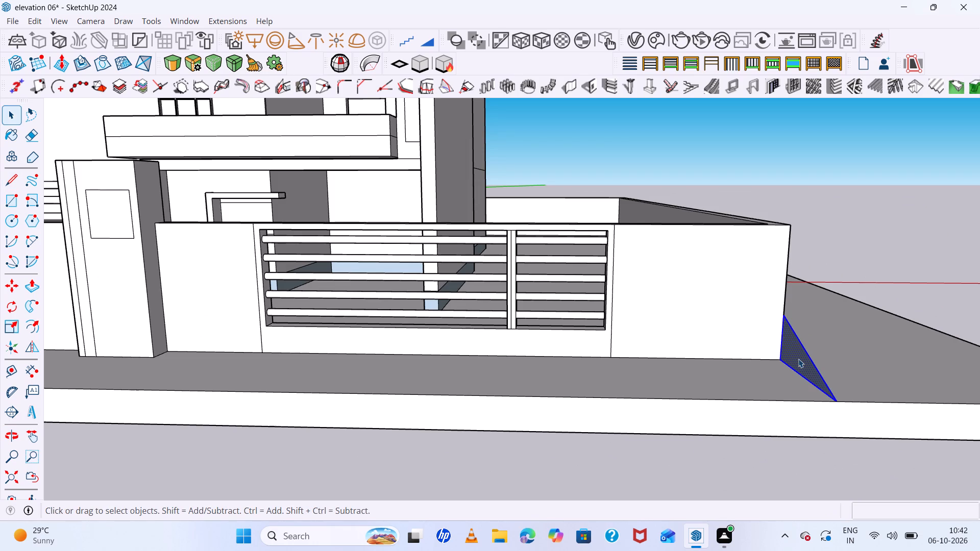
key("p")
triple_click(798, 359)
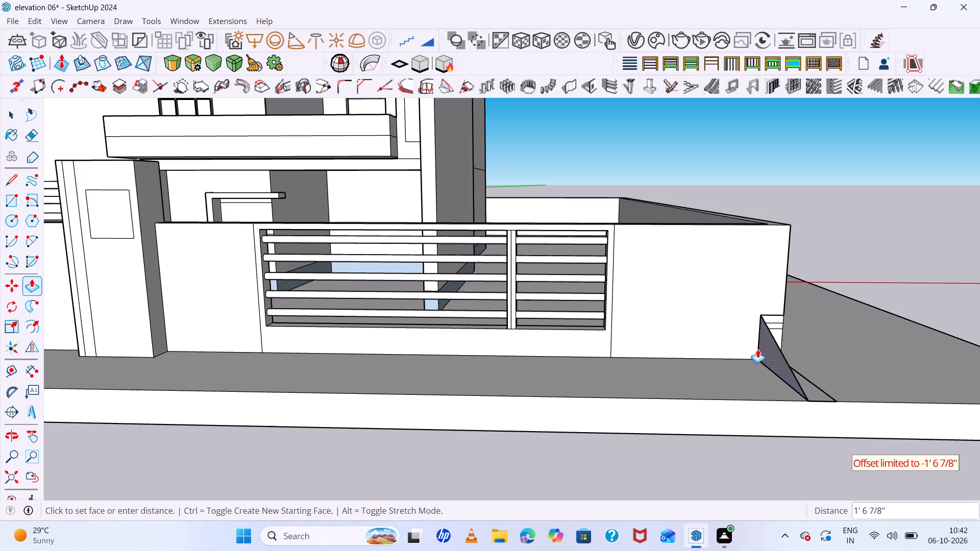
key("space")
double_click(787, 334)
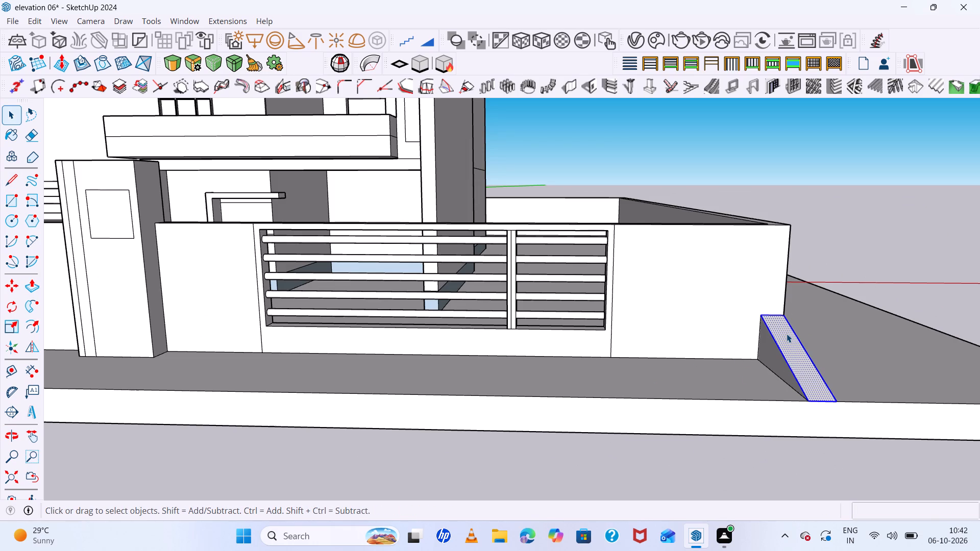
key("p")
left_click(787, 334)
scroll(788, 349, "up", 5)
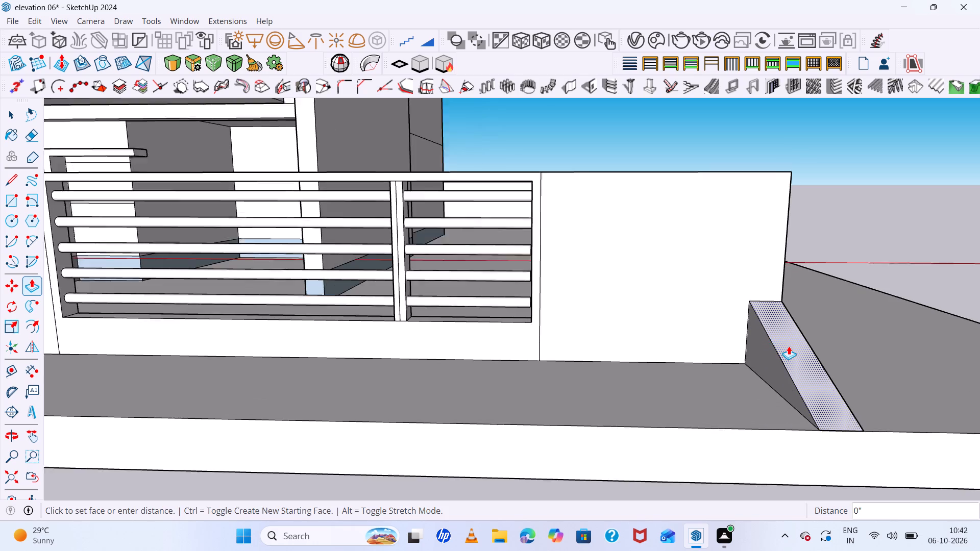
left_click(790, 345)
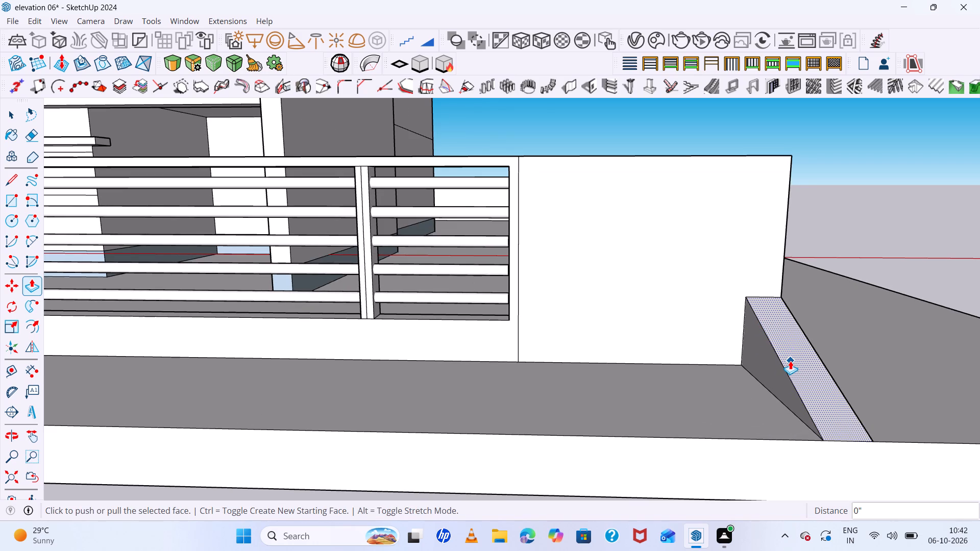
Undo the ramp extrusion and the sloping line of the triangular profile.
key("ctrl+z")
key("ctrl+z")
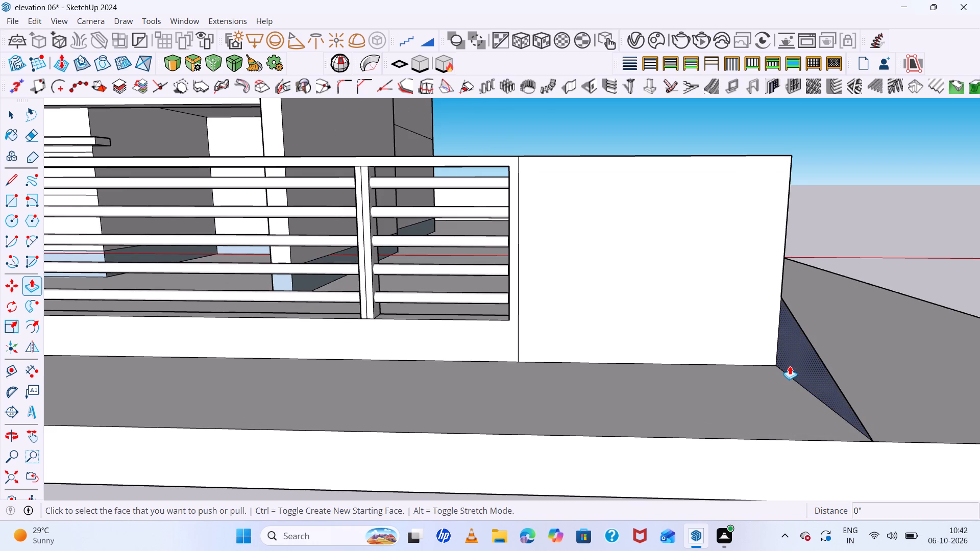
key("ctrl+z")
Draw a horizontal line about 11' 10 5/8" long across the lower plain wall face, from the line beside the railing to the corner.
middle_click_drag(769, 368, 673, 381)
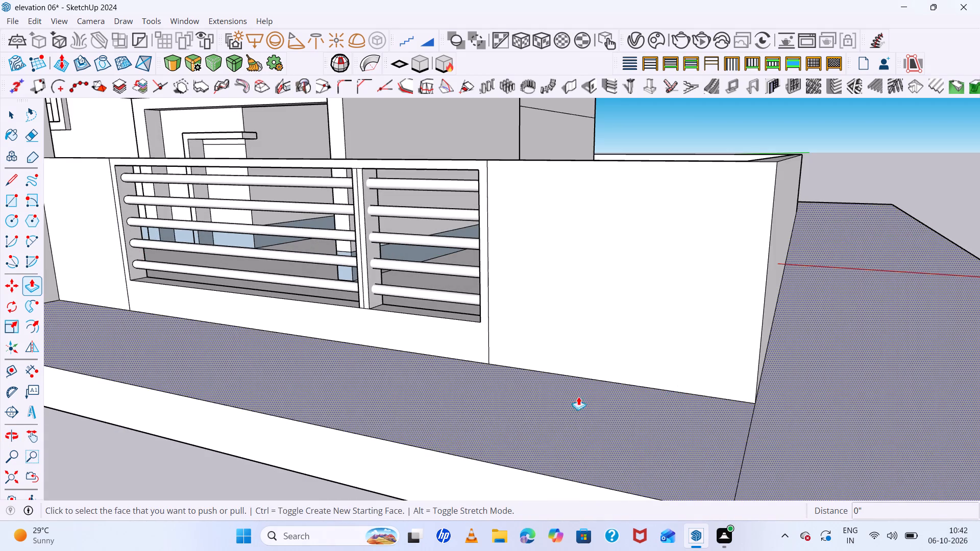
scroll(485, 353, "up", 5)
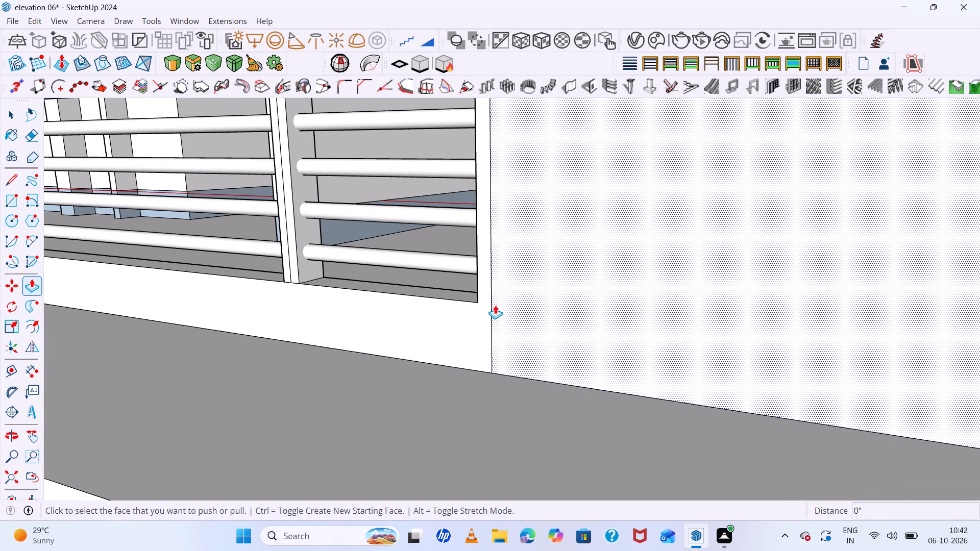
key("l")
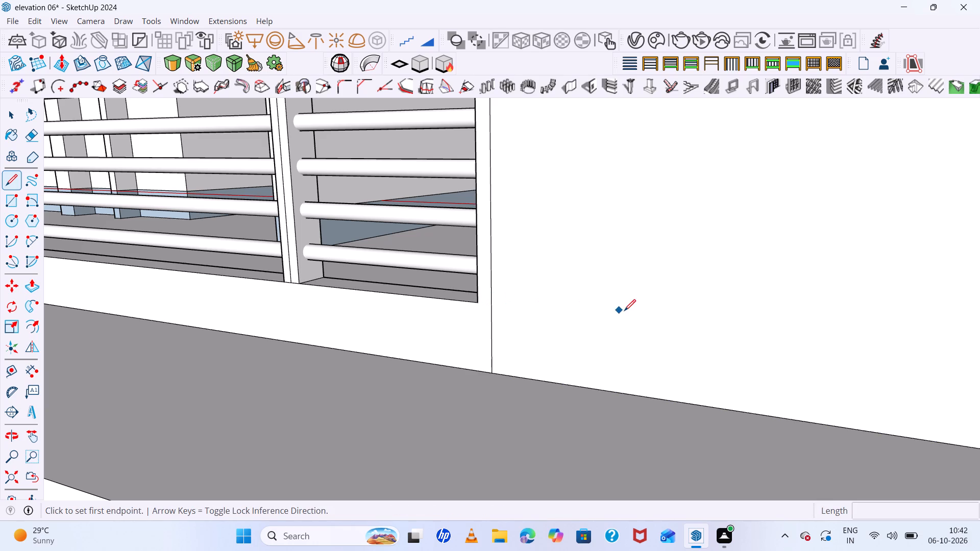
left_click(494, 308)
scroll(717, 339, "down", 4)
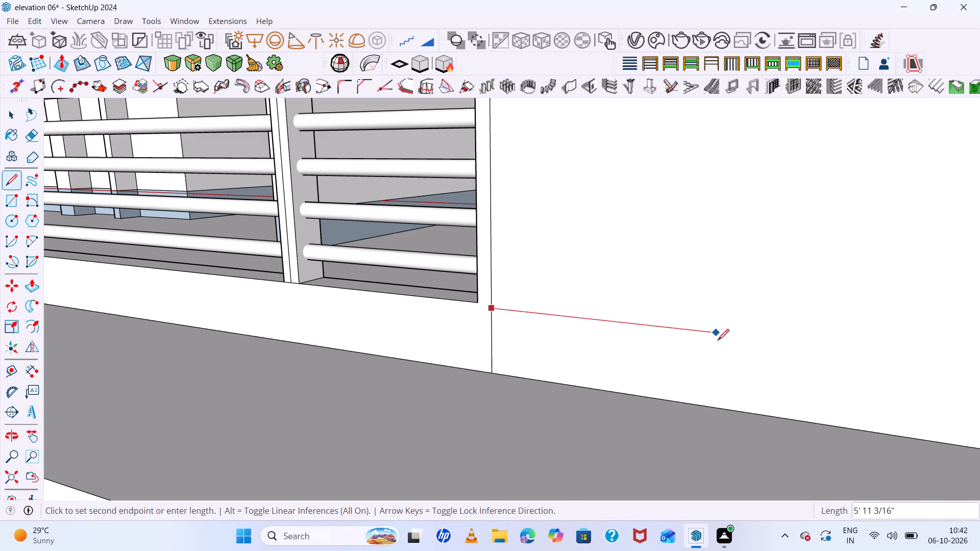
scroll(718, 340, "down", 9)
left_click(811, 352)
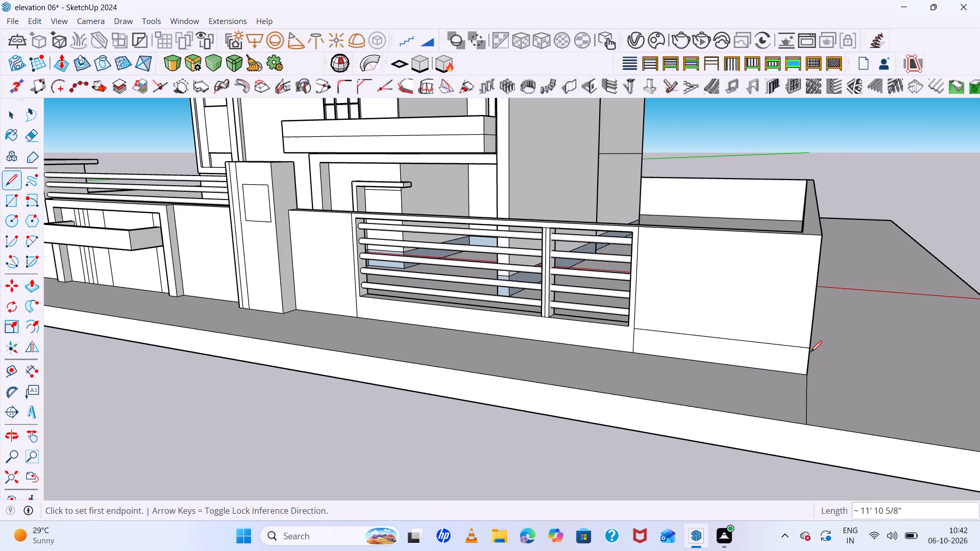
Draw a triangular ramp profile at the wall corner, about 1' 10 5/8" high with a slope about 9' 7/8" long to the paving's outer edge.
scroll(813, 357, "up", 6)
middle_click_drag(814, 374, 730, 354)
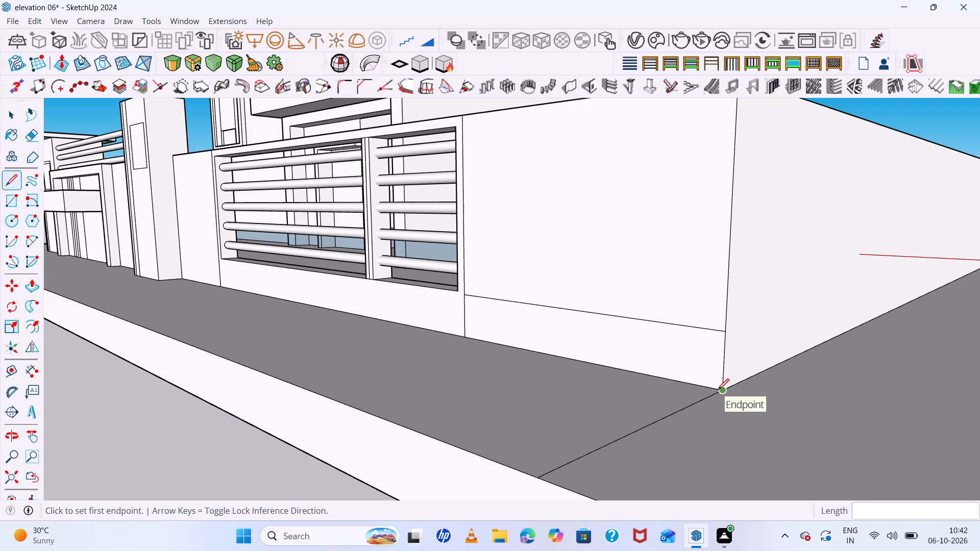
scroll(685, 369, "up", 4)
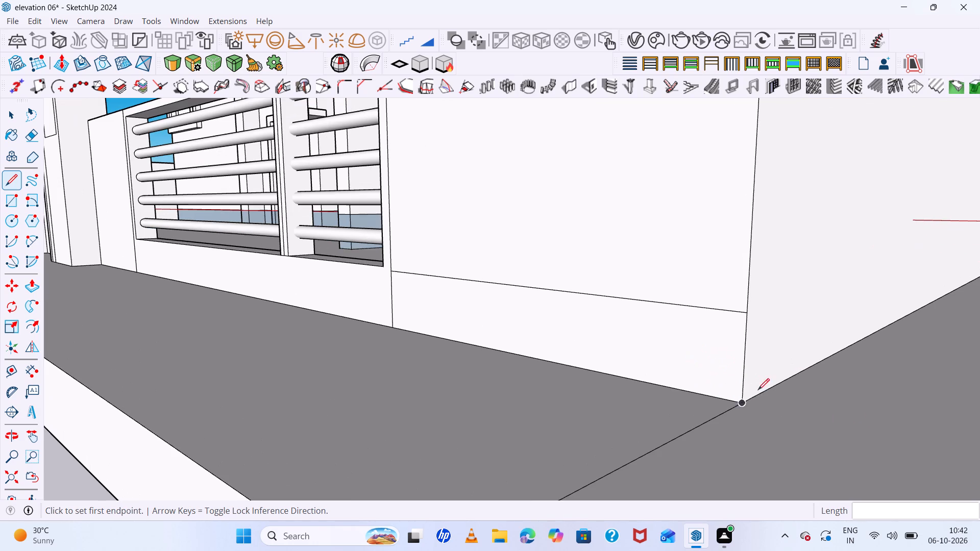
left_click(742, 403)
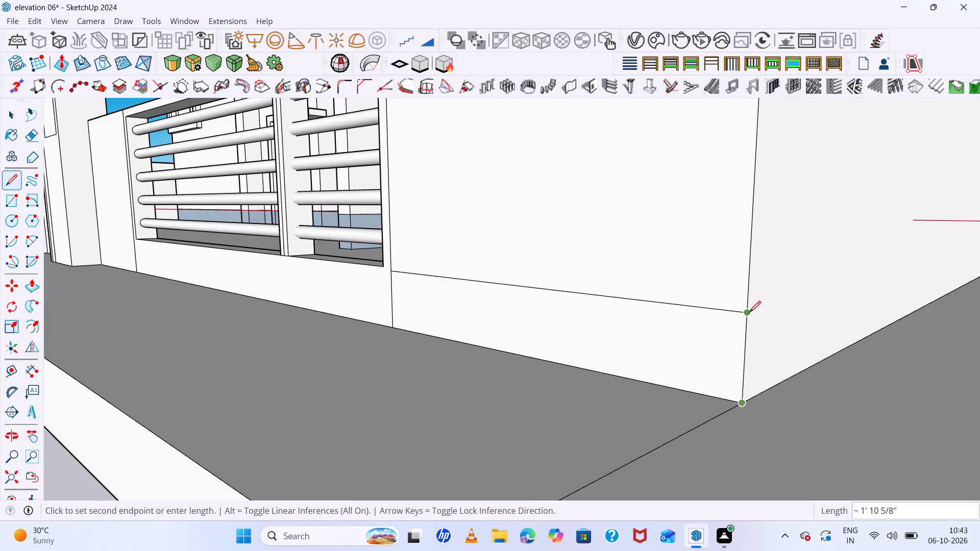
left_click(748, 312)
scroll(701, 346, "down", 10)
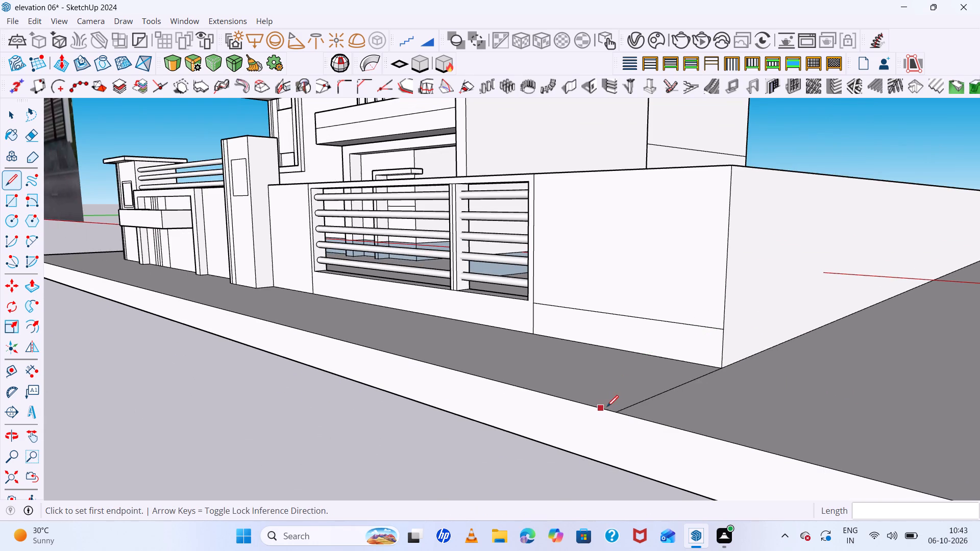
left_click(615, 412)
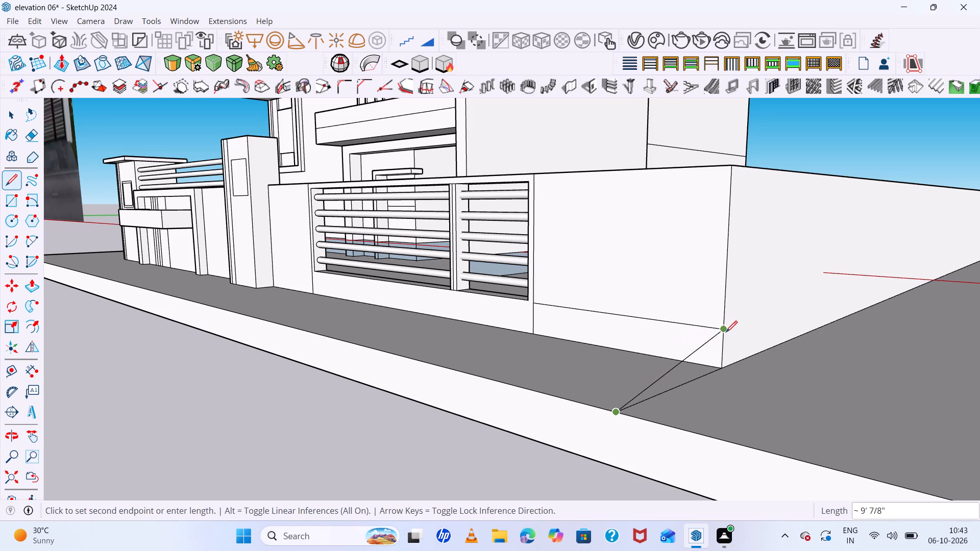
left_click(723, 328)
Extrude the triangular ramp profile about 44' 6 1/8" along the boundary wall to the gate-side pillar with Push/Pull.
middle_click_drag(699, 367, 941, 425)
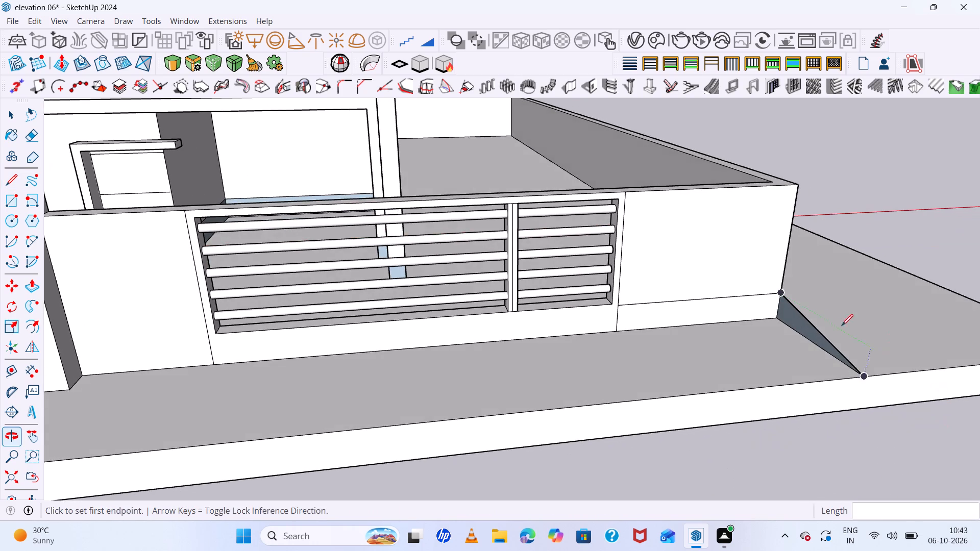
scroll(824, 320, "up", 6)
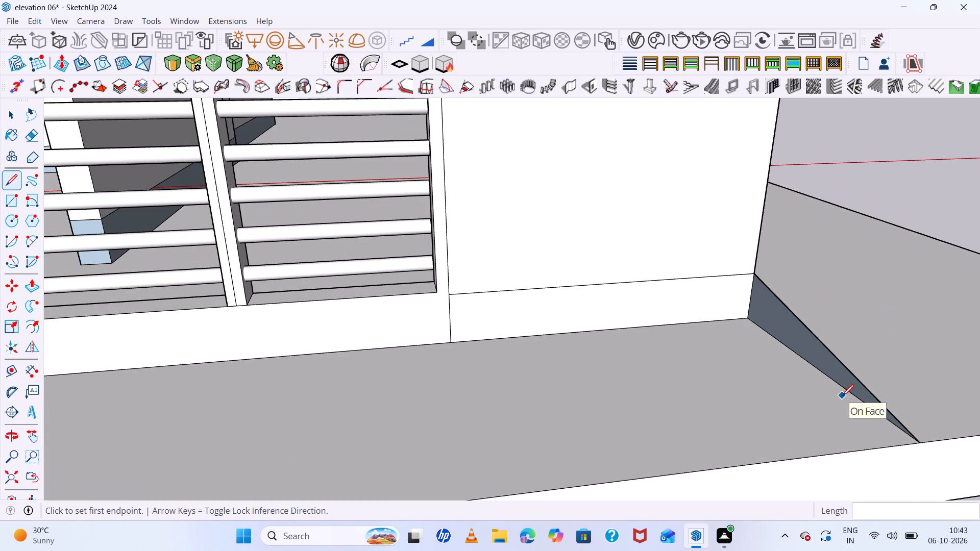
key("space")
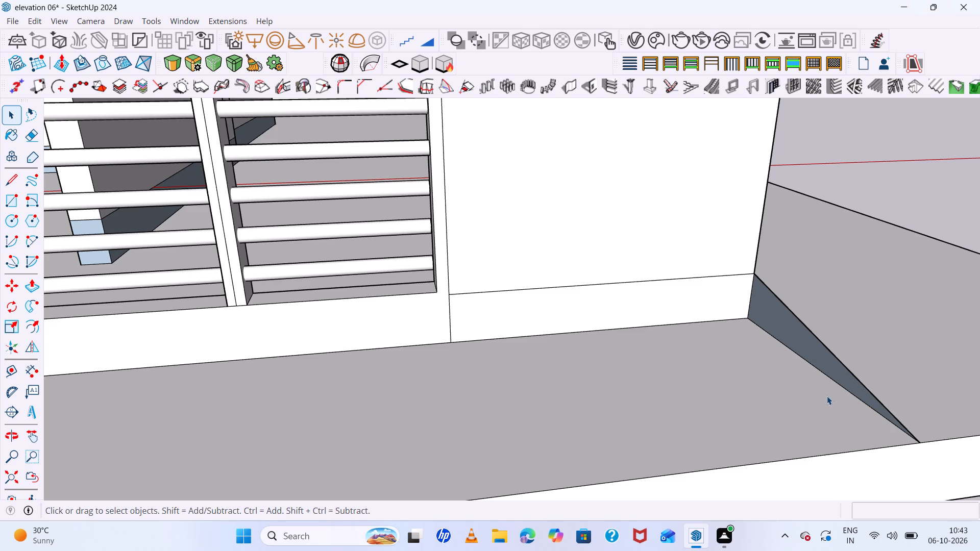
scroll(805, 271, "up", 3)
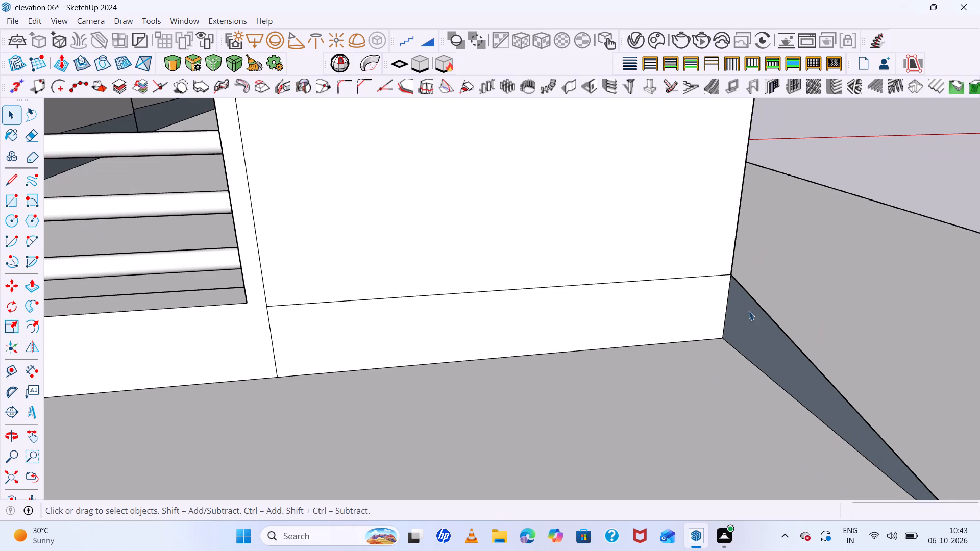
left_click(754, 322)
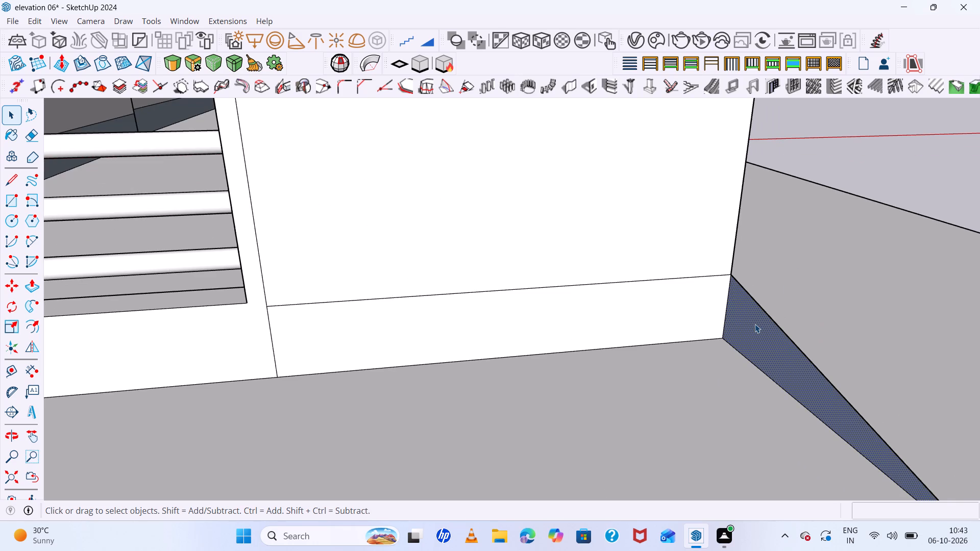
key("p")
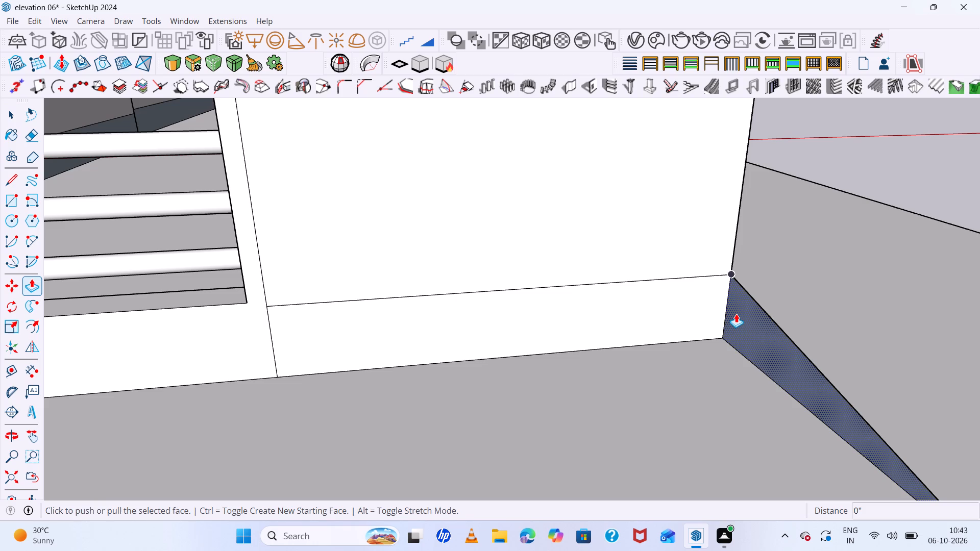
left_click(736, 314)
scroll(562, 376, "down", 12)
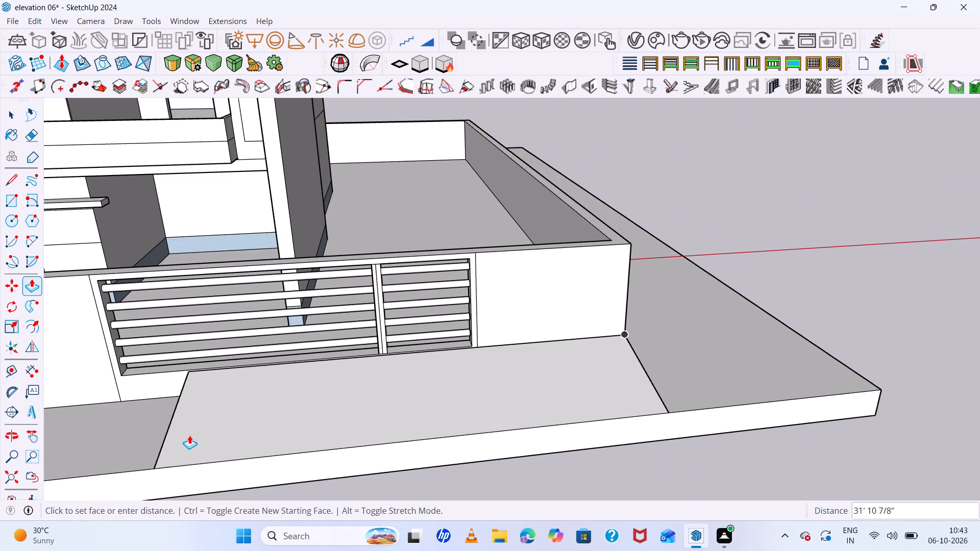
scroll(189, 435, "down", 19)
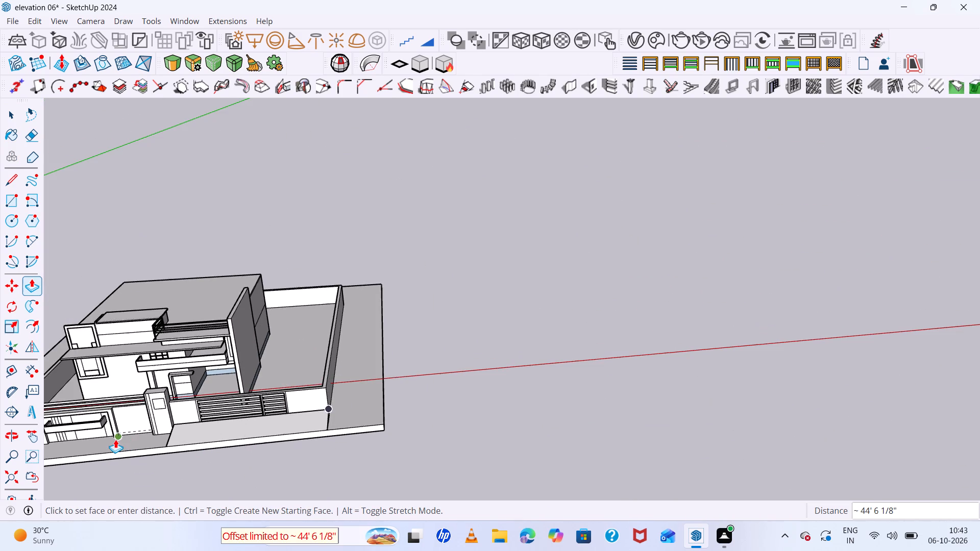
left_click(173, 428)
Extend the ramp's triangular end face about 44' 1 1/8" past the pillar and gate to the far end of the front wall.
scroll(177, 428, "up", 6)
middle_click_drag(219, 435, 429, 456)
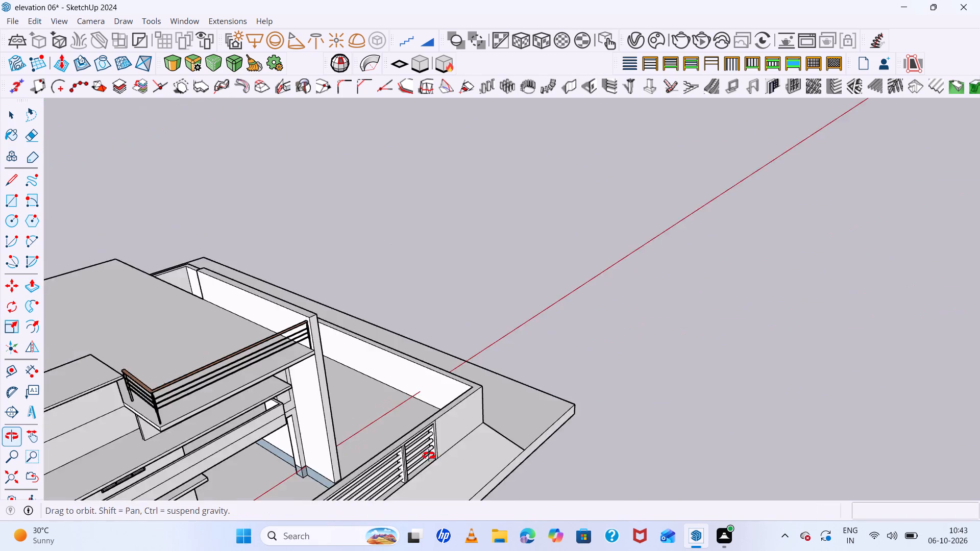
middle_click_drag(429, 456, 266, 381)
scroll(622, 358, "down", 6)
middle_click_drag(789, 371, 599, 379)
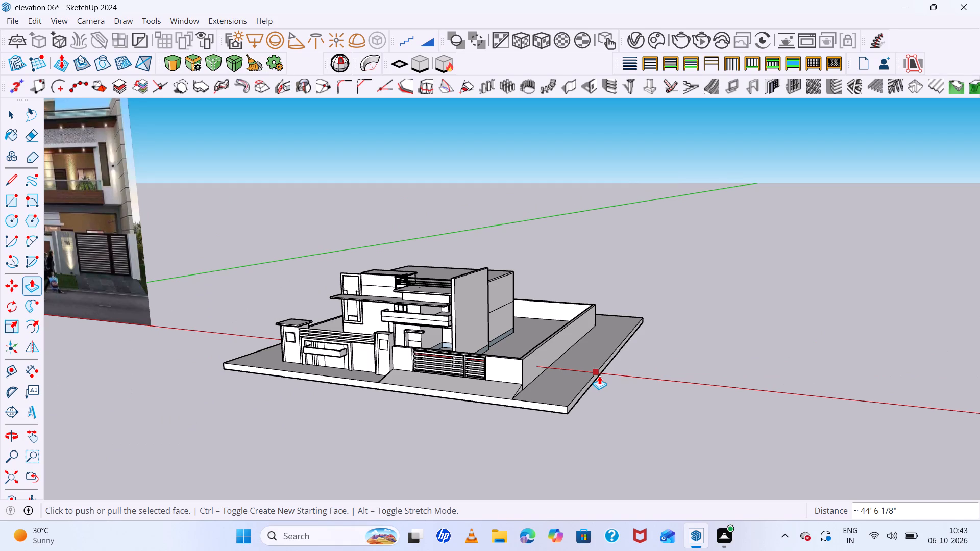
scroll(611, 375, "down", 5)
middle_click_drag(652, 382, 805, 367)
scroll(527, 402, "up", 7)
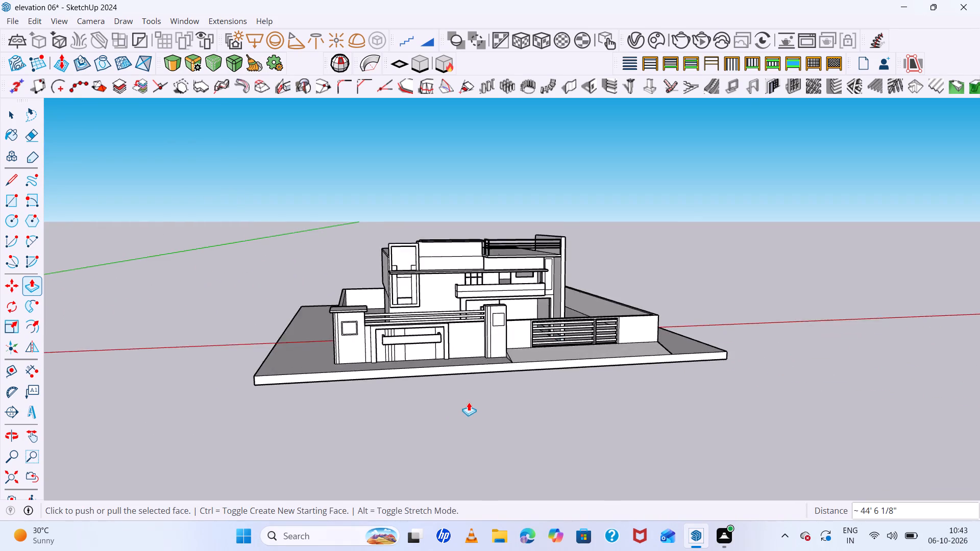
scroll(469, 402, "up", 5)
middle_click_drag(517, 363, 611, 367)
scroll(563, 349, "up", 6)
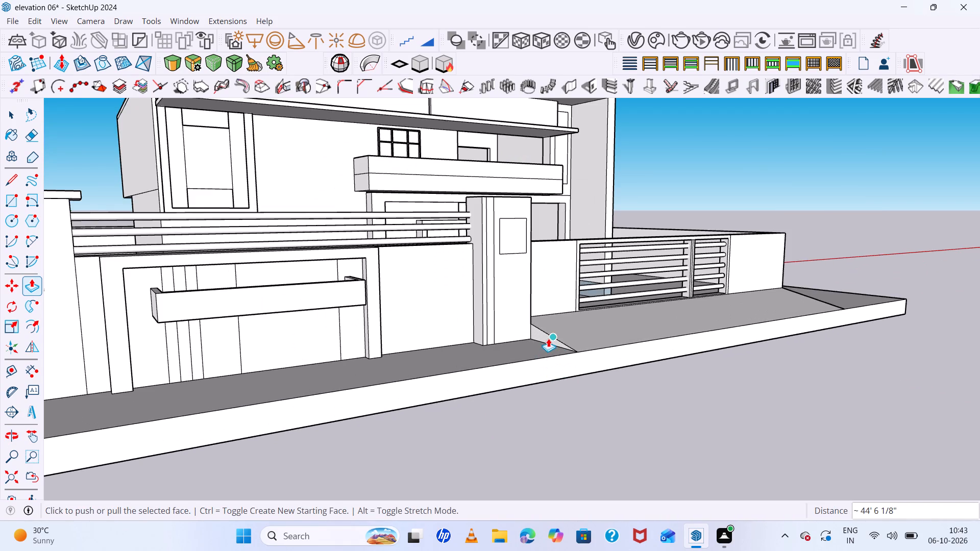
key("space")
scroll(548, 338, "up", 5)
double_click(548, 338)
key("p")
left_click(546, 338)
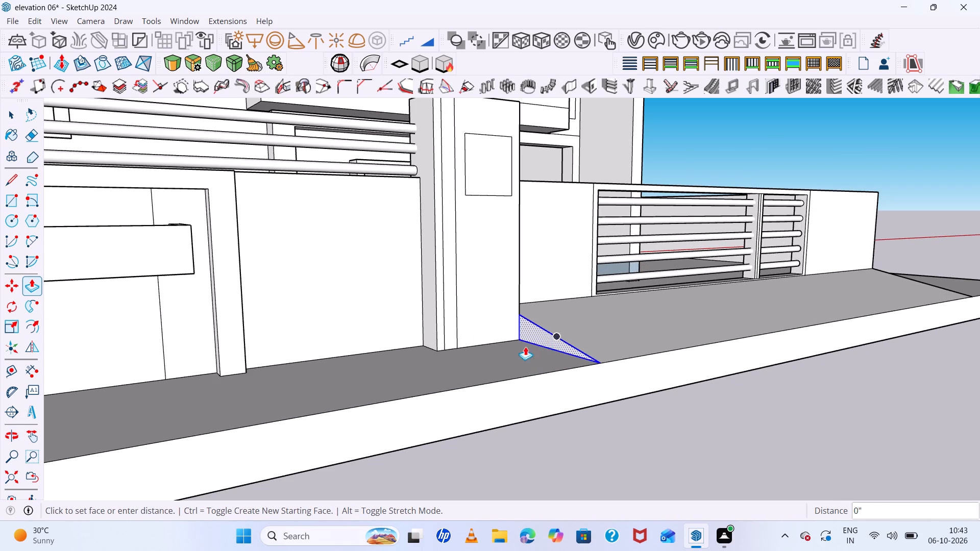
scroll(297, 417, "down", 12)
scroll(217, 427, "down", 3)
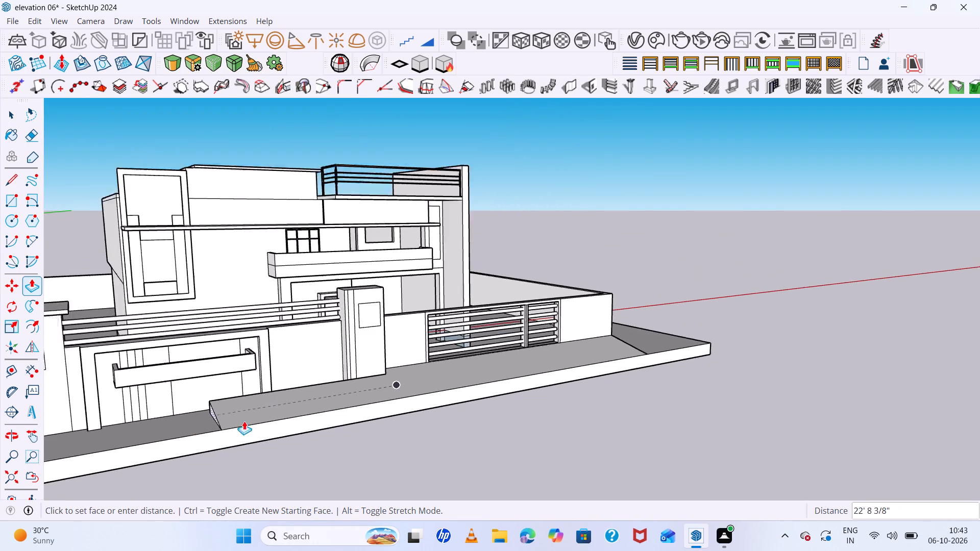
scroll(244, 421, "down", 4)
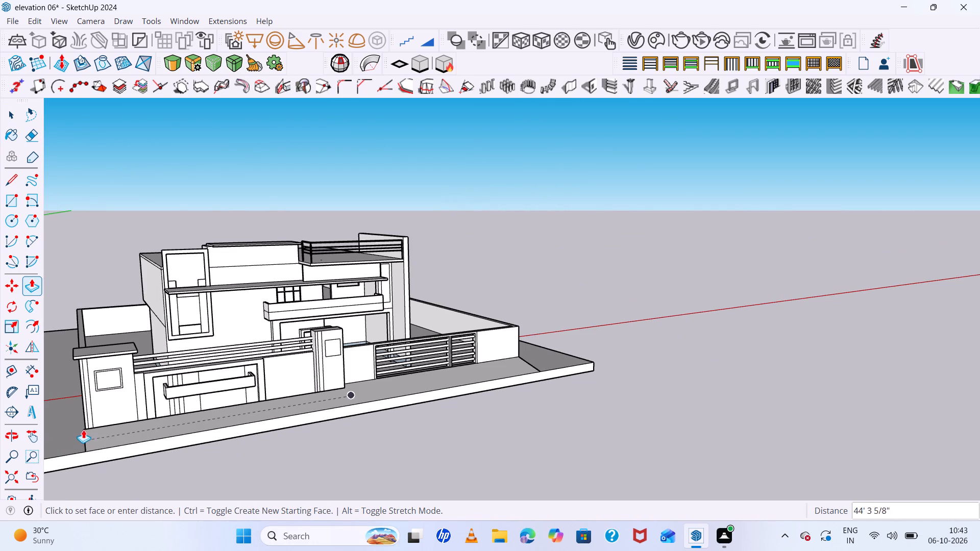
scroll(82, 428, "up", 11)
left_click(90, 424)
scroll(238, 401, "down", 7)
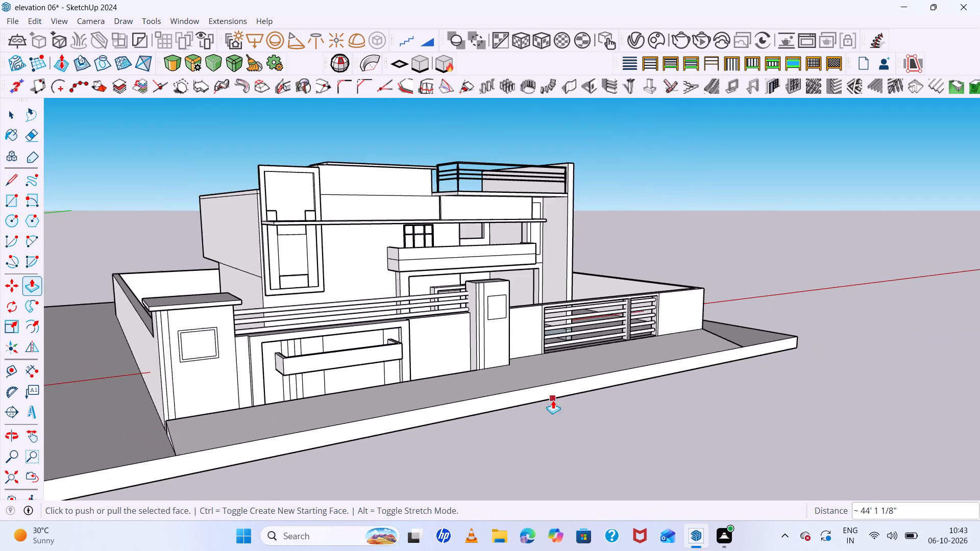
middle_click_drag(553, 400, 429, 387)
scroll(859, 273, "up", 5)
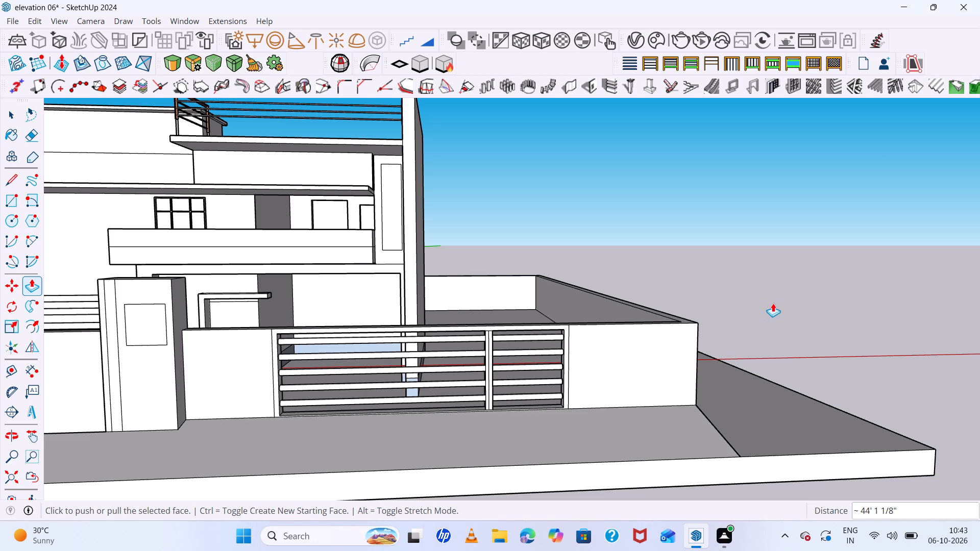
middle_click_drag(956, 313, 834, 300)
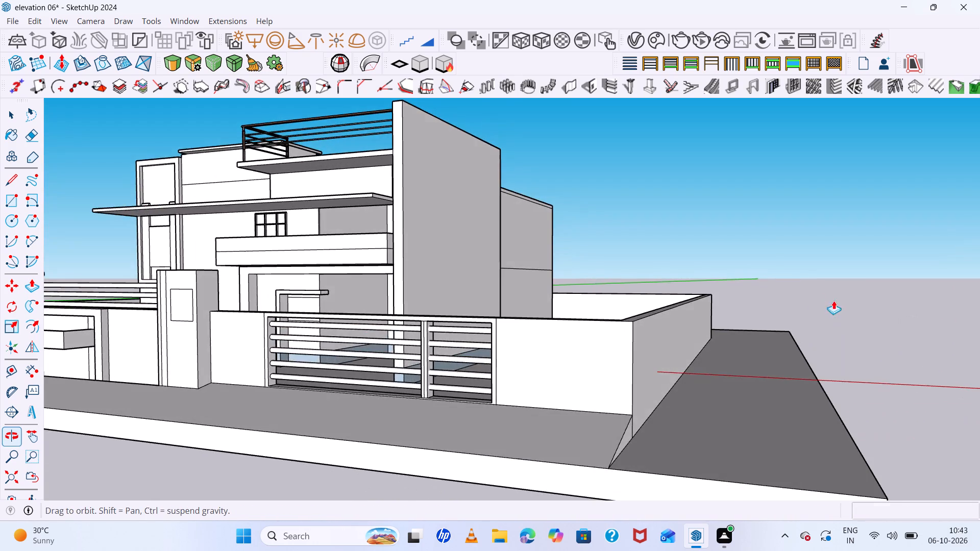
Draw a door rectangle about 6' 1 15/16" by 8' 7 7/16" on the porch's back wall, resting on the blue base band.
scroll(442, 317, "up", 6)
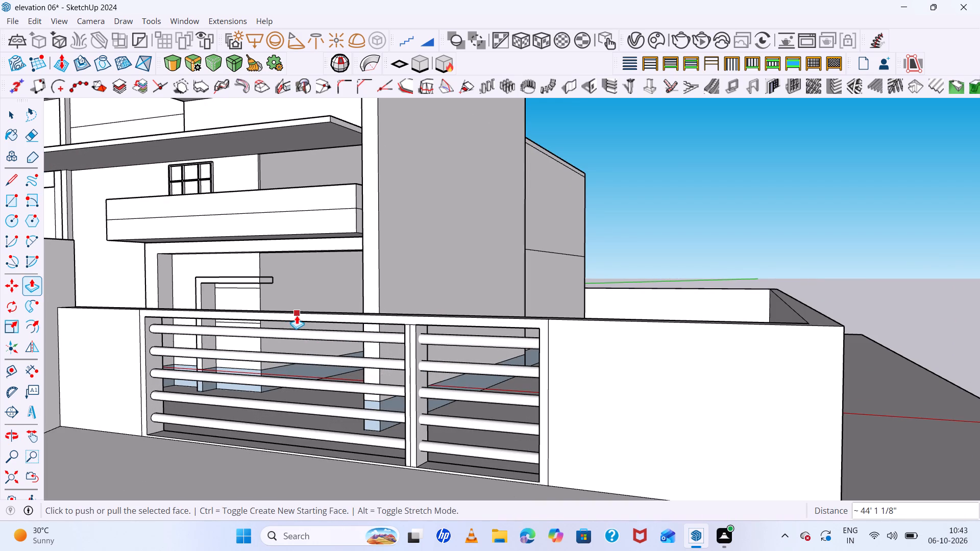
scroll(298, 302, "up", 5)
middle_click_drag(347, 318, 529, 342)
scroll(579, 340, "up", 6)
middle_click_drag(638, 365, 610, 350)
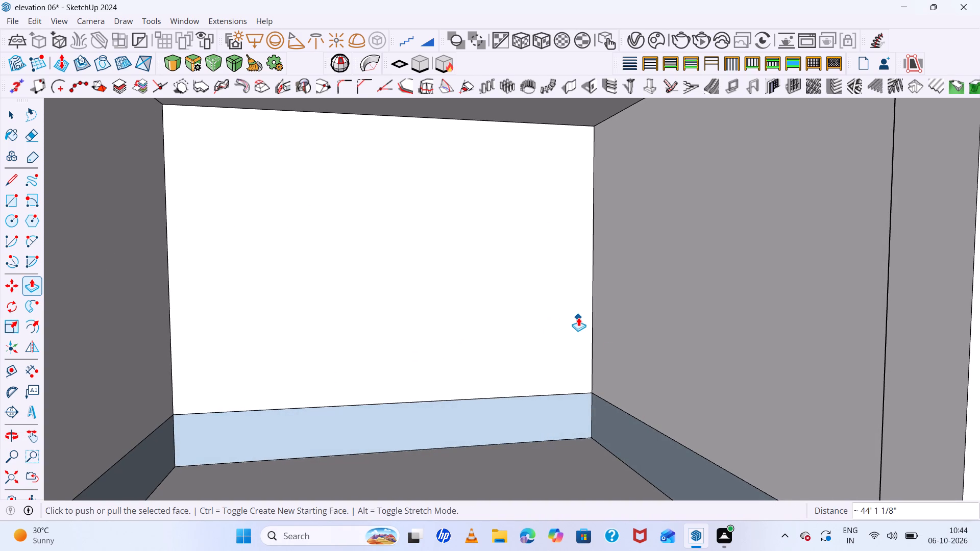
middle_click_drag(538, 340, 498, 332)
scroll(495, 331, "up", 1)
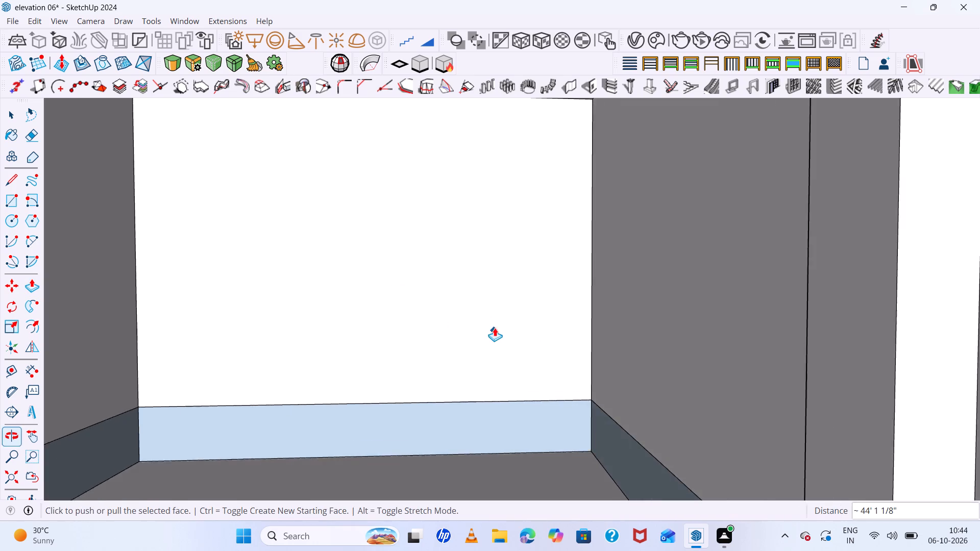
scroll(495, 328, "down", 14)
scroll(527, 319, "down", 13)
scroll(530, 310, "up", 1)
middle_click_drag(530, 310, 535, 343)
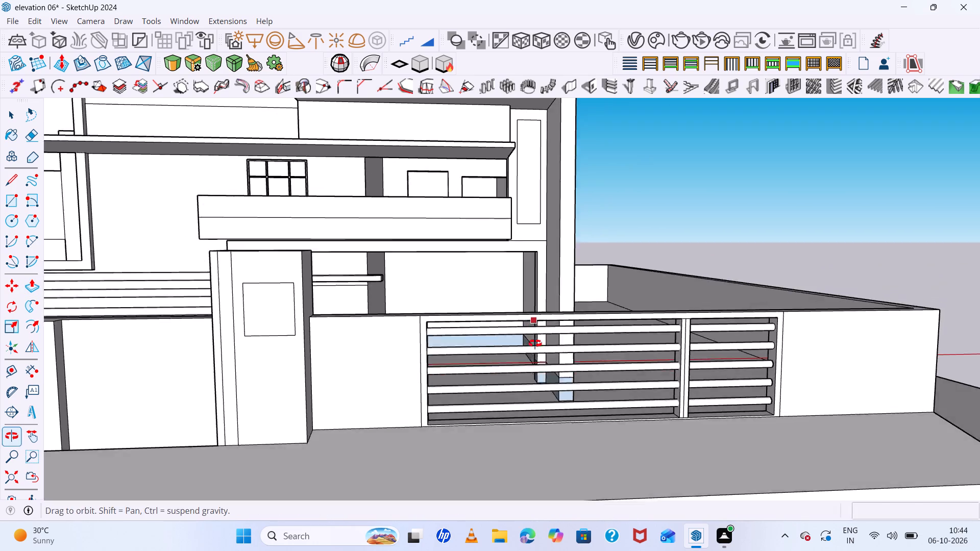
middle_click_drag(535, 343, 534, 346)
scroll(481, 296, "up", 7)
middle_click_drag(559, 339, 548, 334)
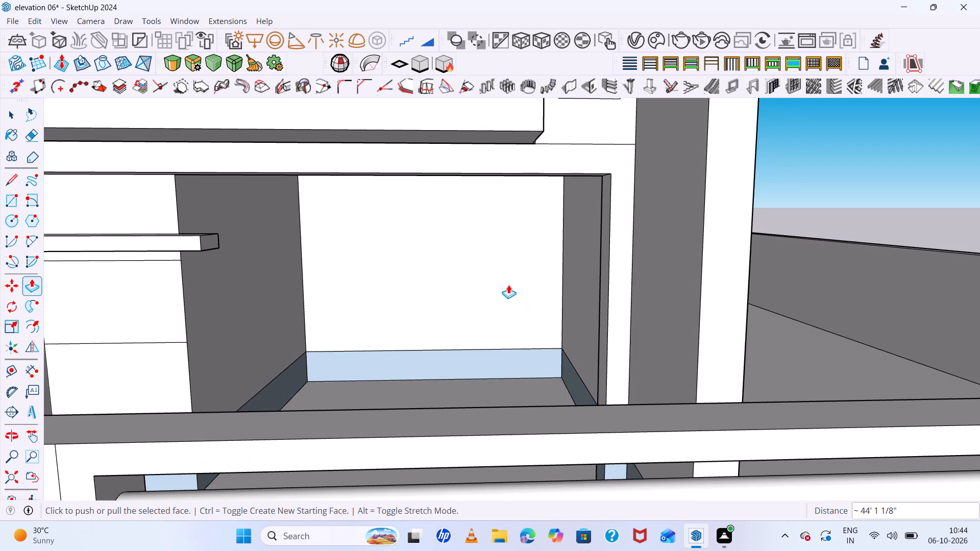
key("r")
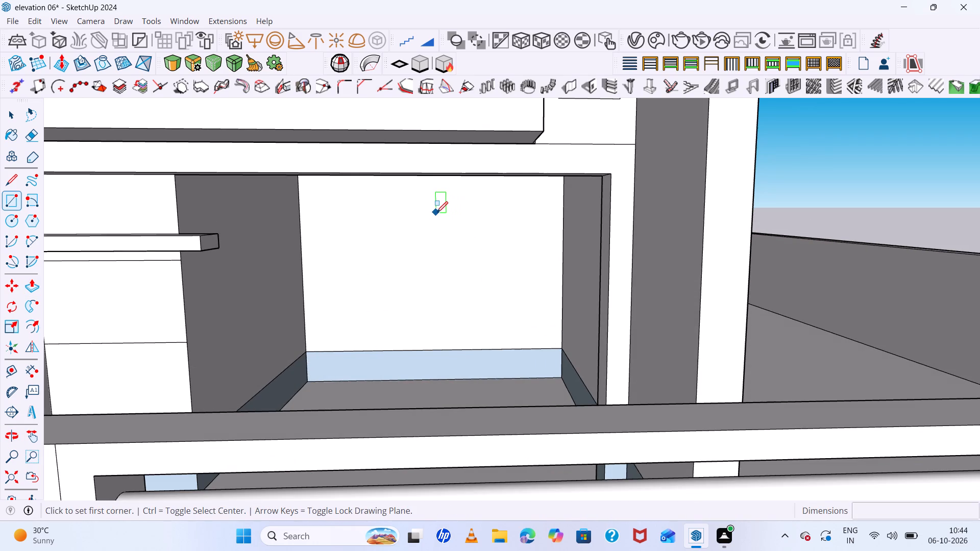
left_click(444, 212)
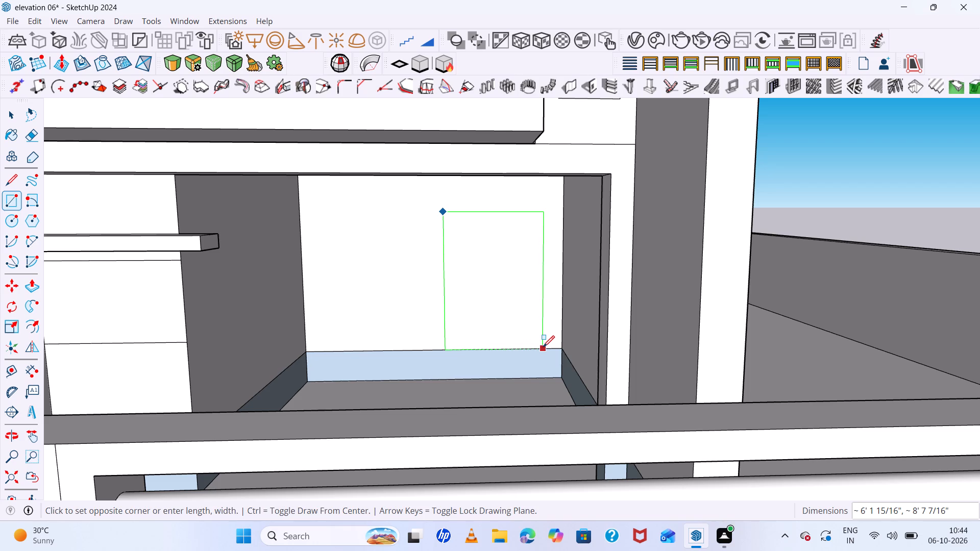
left_click(543, 347)
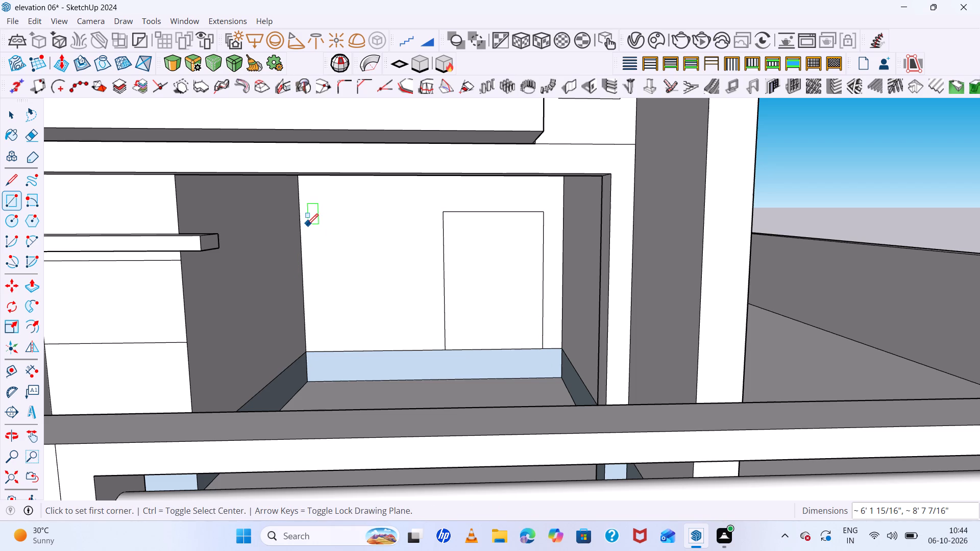
Draw a window rectangle about 7' 6 11/16" by 4' 8 1/16" beside the door outline on the porch's back wall.
left_click(306, 225)
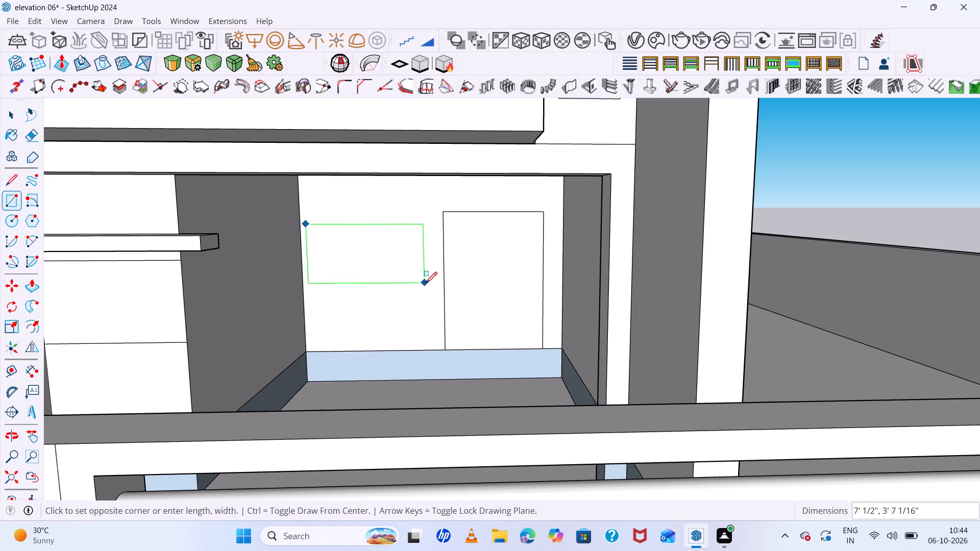
left_click(430, 300)
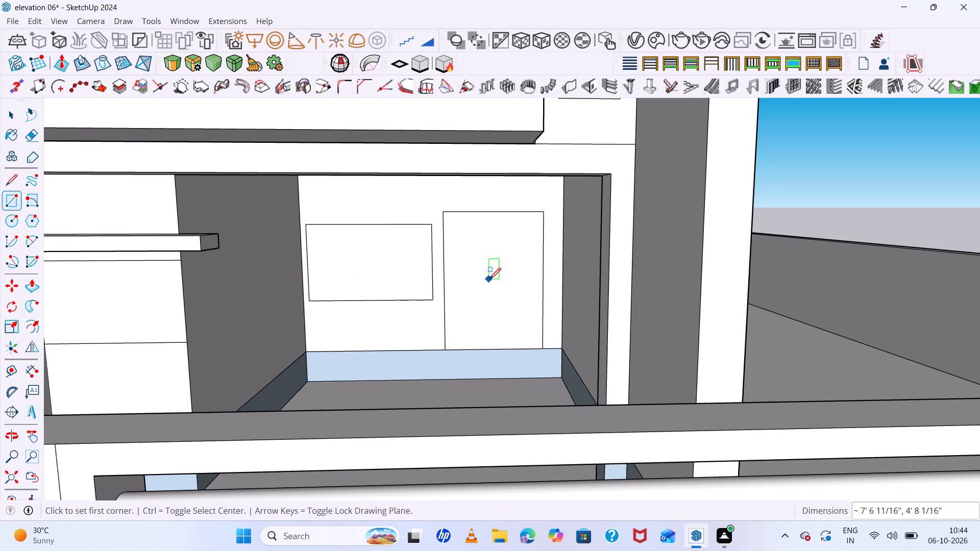
key("space")
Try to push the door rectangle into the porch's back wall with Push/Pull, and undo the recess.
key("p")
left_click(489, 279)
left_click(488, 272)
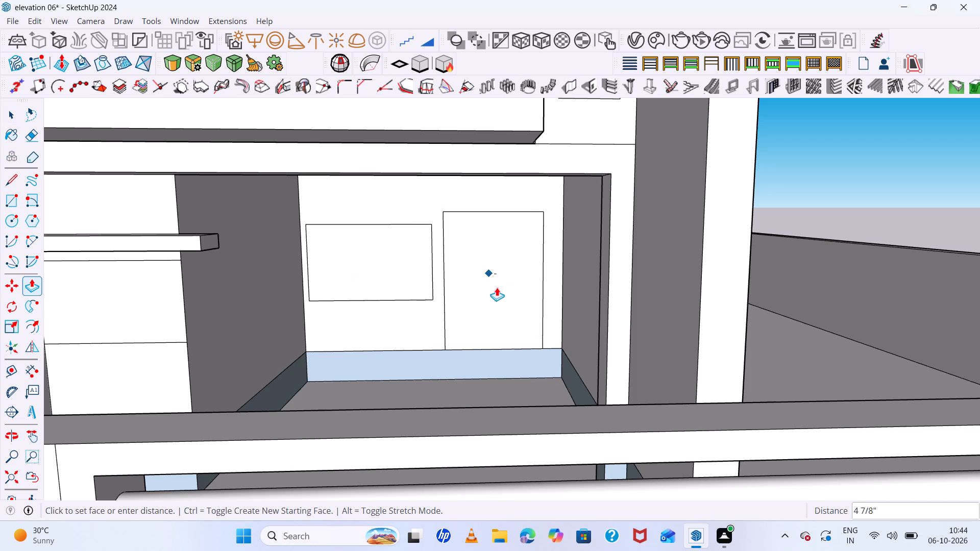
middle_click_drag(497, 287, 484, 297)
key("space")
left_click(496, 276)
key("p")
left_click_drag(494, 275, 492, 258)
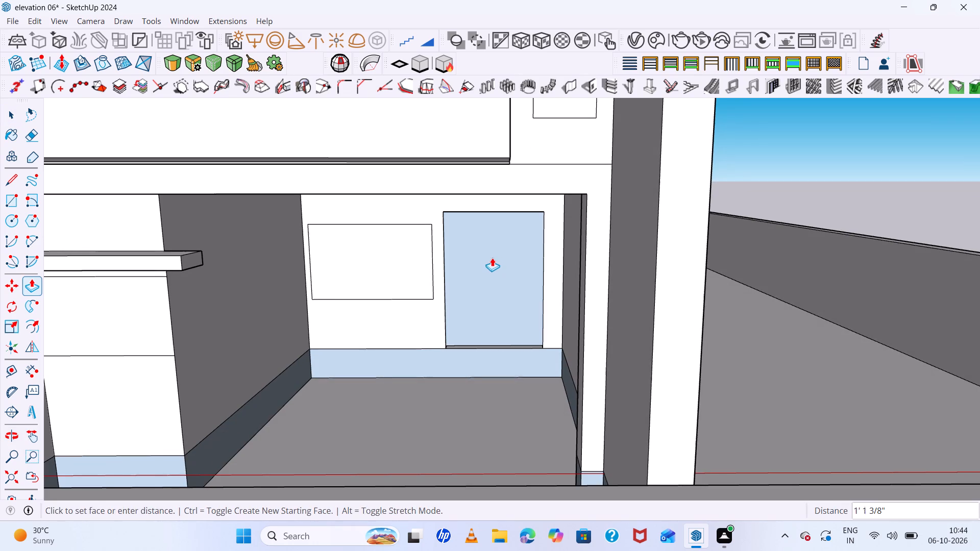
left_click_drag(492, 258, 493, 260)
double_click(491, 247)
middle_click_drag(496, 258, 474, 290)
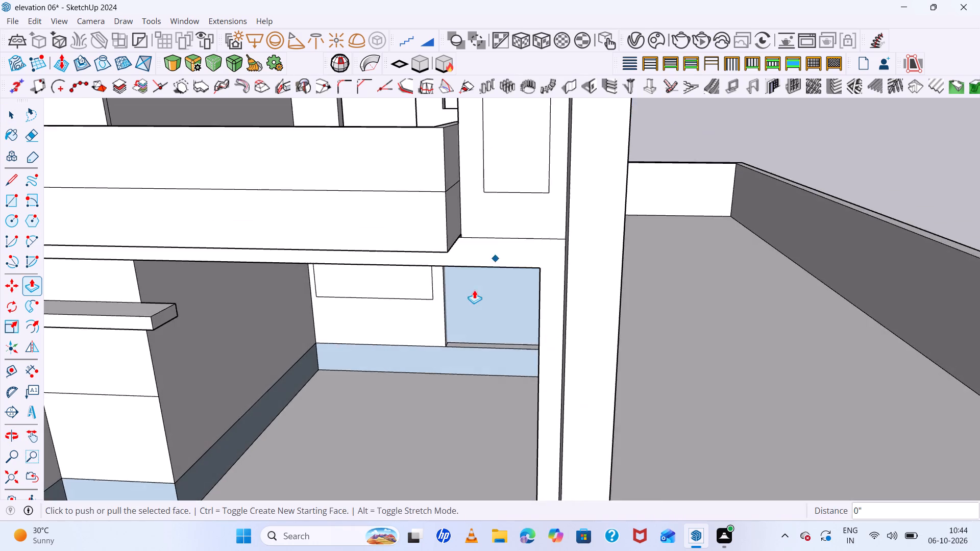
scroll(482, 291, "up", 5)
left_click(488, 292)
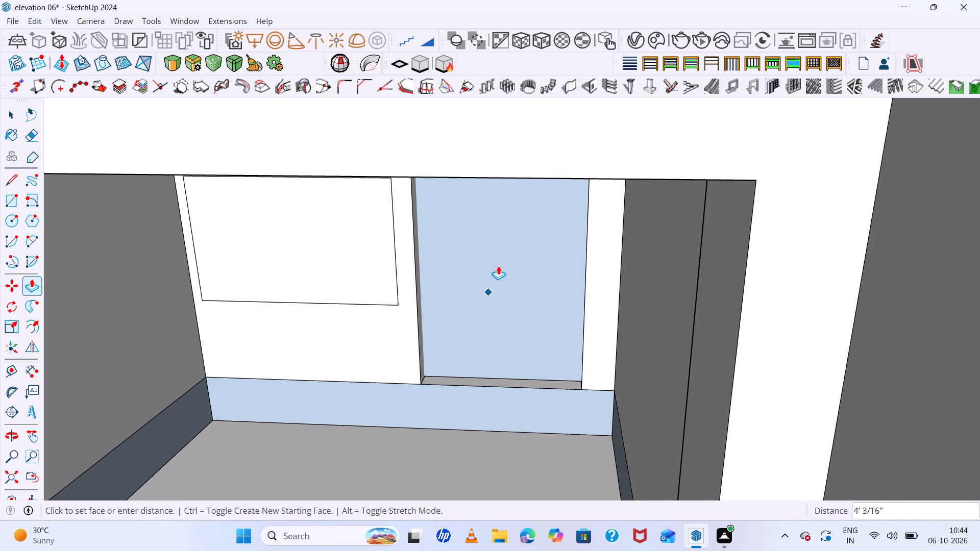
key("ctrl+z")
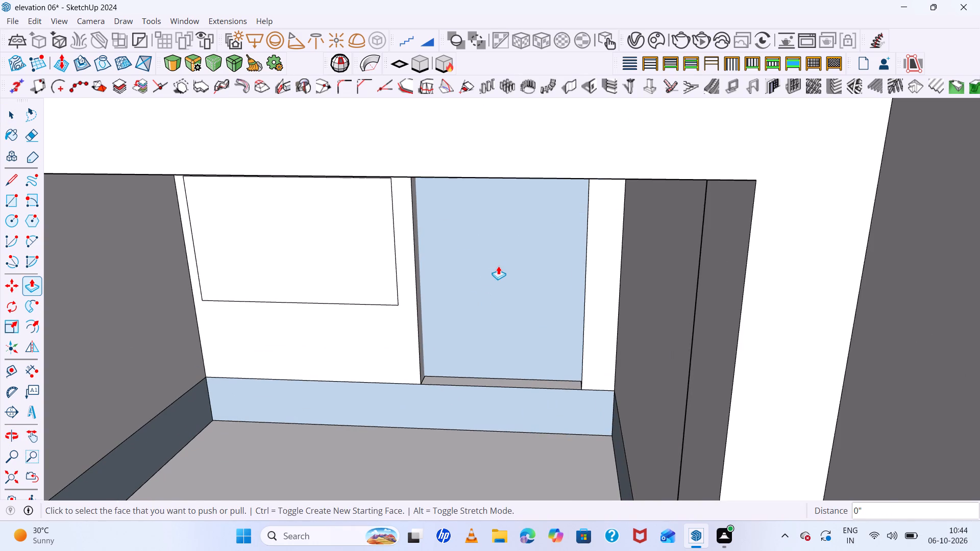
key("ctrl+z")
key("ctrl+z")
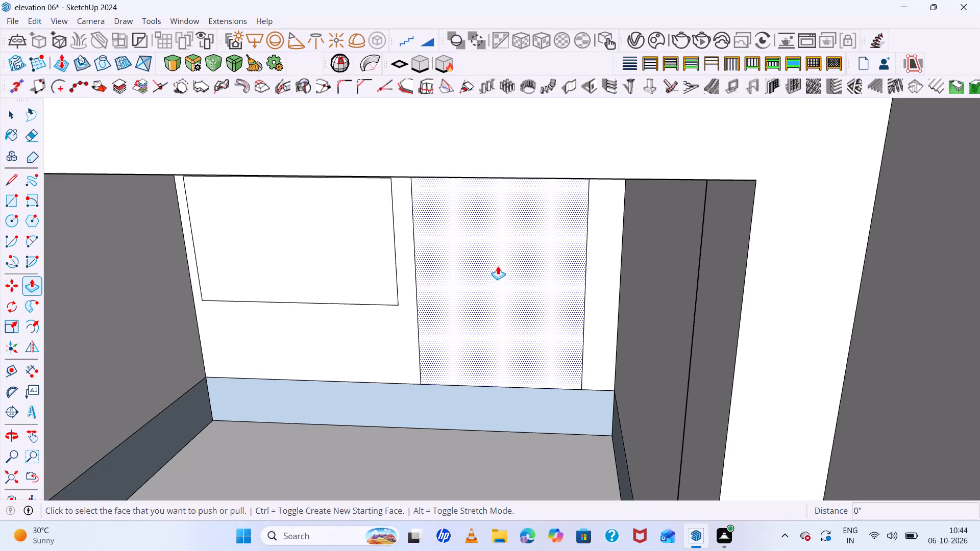
Push the door rectangle 9" through the porch's back wall to cut the doorway.
left_click_drag(496, 278, 504, 228)
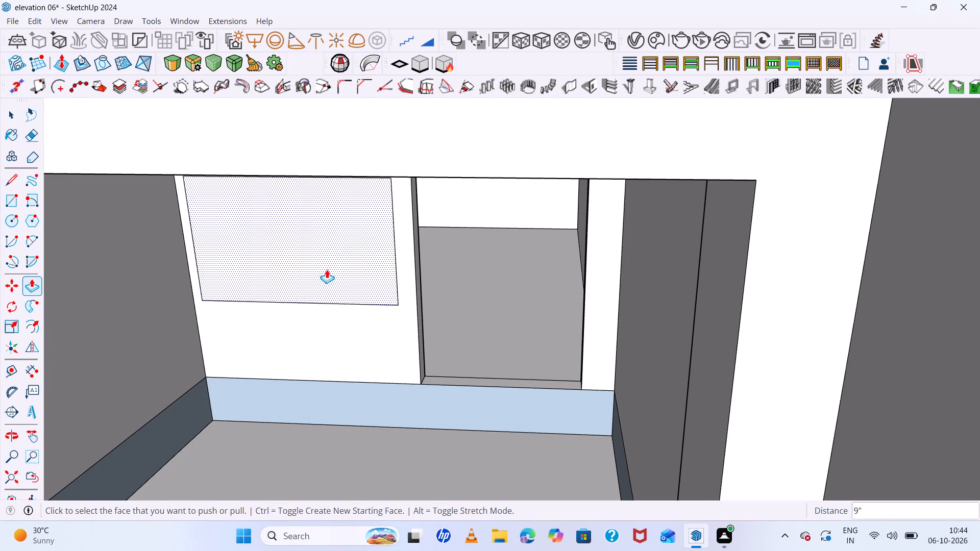
Push the window rectangle through the porch's back wall to cut the window opening.
left_click(327, 269)
left_click_drag(345, 259, 364, 239)
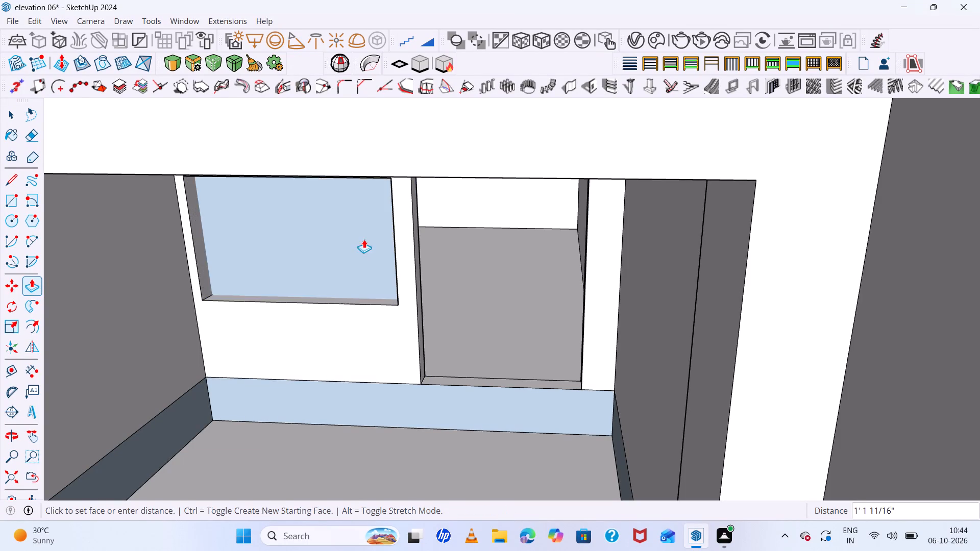
left_click_drag(364, 239, 374, 226)
Examine the new porch openings behind the gate and the whole house from the front and above.
scroll(365, 243, "down", 6)
middle_click_drag(475, 279, 562, 198)
scroll(557, 198, "up", 1)
scroll(486, 199, "down", 6)
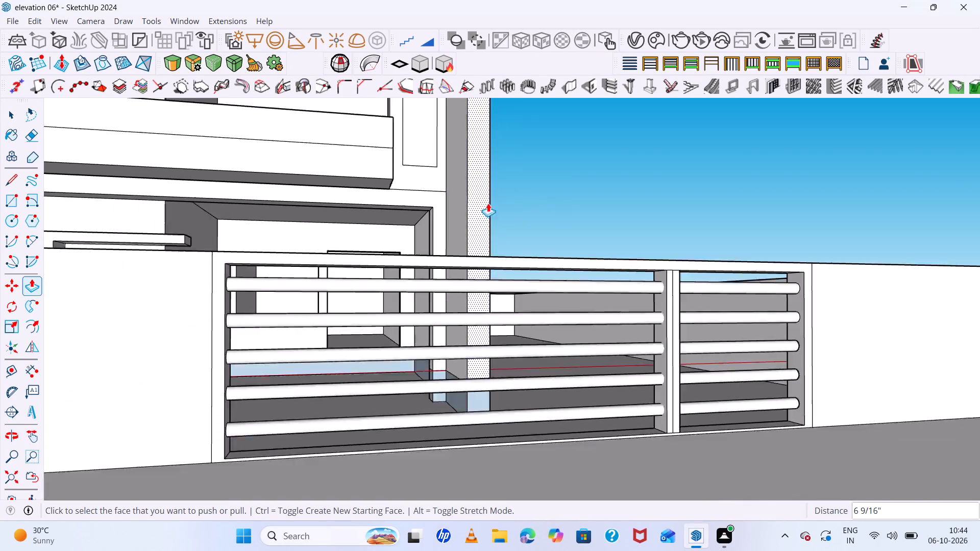
middle_click_drag(571, 214, 459, 232)
scroll(579, 221, "down", 14)
scroll(505, 142, "up", 10)
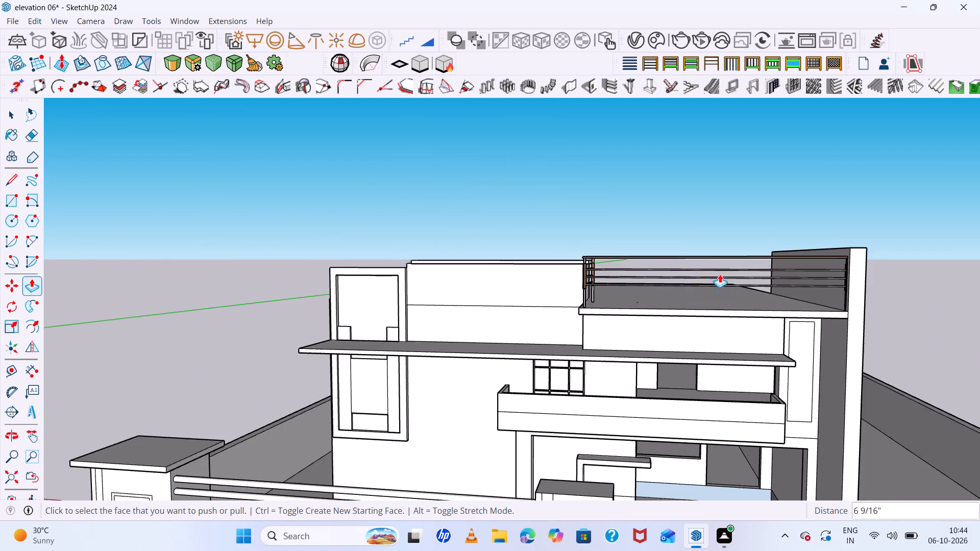
middle_click_drag(803, 289, 631, 236)
middle_click_drag(629, 236, 622, 234)
scroll(534, 204, "down", 11)
middle_click_drag(589, 271, 805, 373)
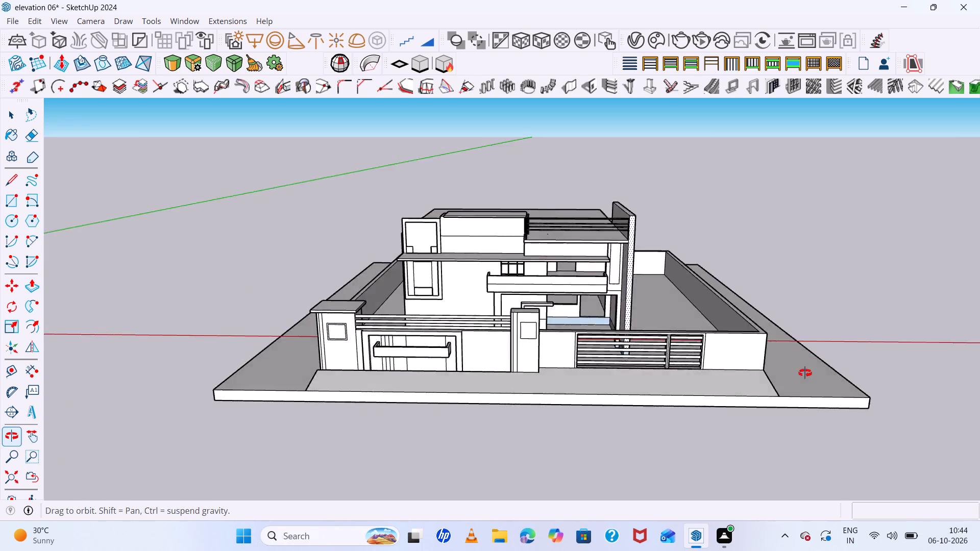
middle_click_drag(805, 373, 576, 320)
Save the model.
key("ctrl+s")
scroll(572, 310, "down", 6)
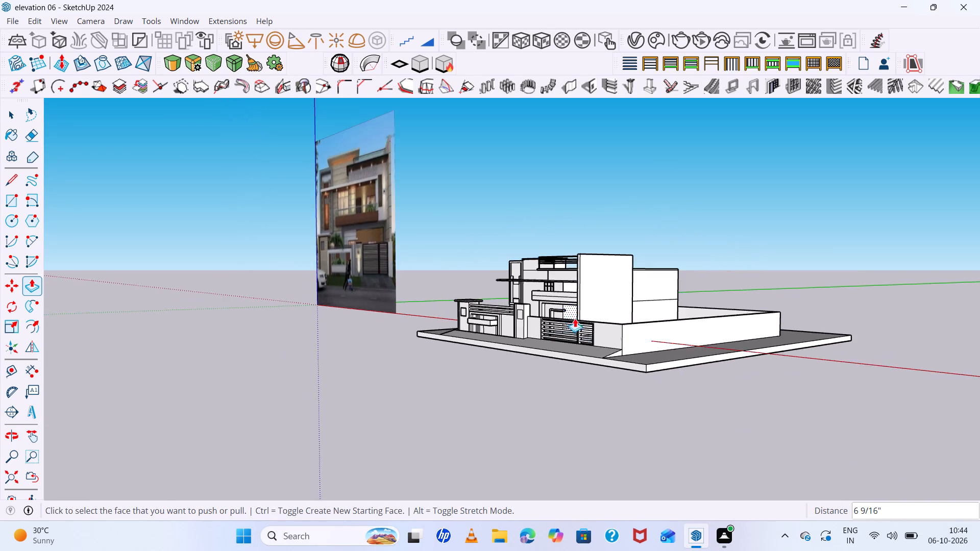
middle_click_drag(613, 330, 712, 354)
scroll(714, 353, "up", 1)
key("space")
key("ctrl+s")
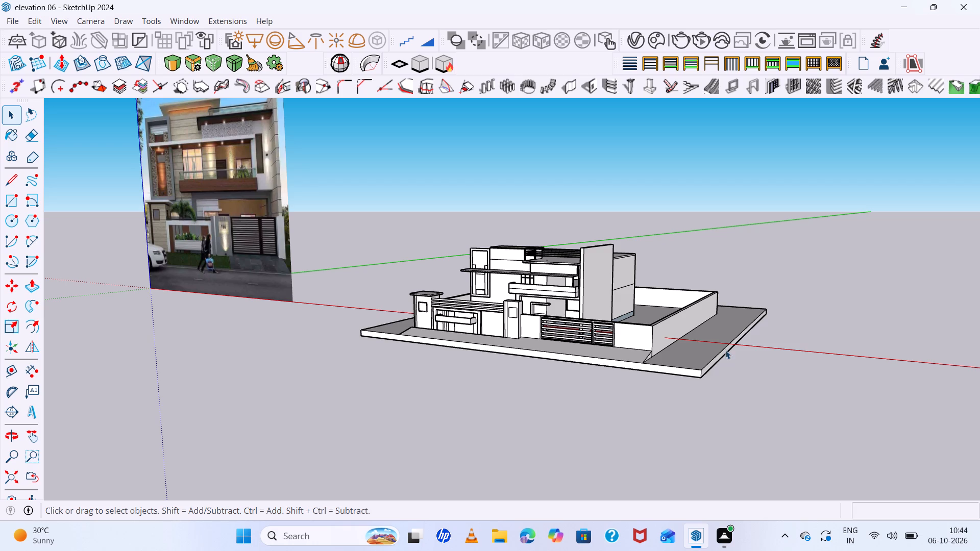
Review the house, boundary wall, gate and ramp from the front and both sides.
scroll(551, 295, "up", 9)
middle_click_drag(650, 337, 846, 368)
scroll(717, 273, "down", 7)
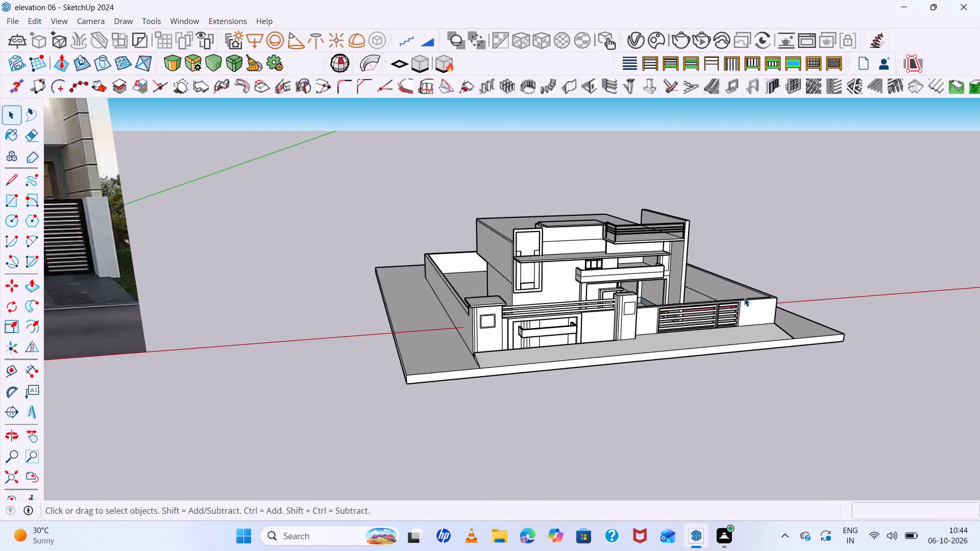
middle_click_drag(824, 322, 770, 226)
scroll(690, 240, "up", 10)
middle_click_drag(749, 298, 885, 375)
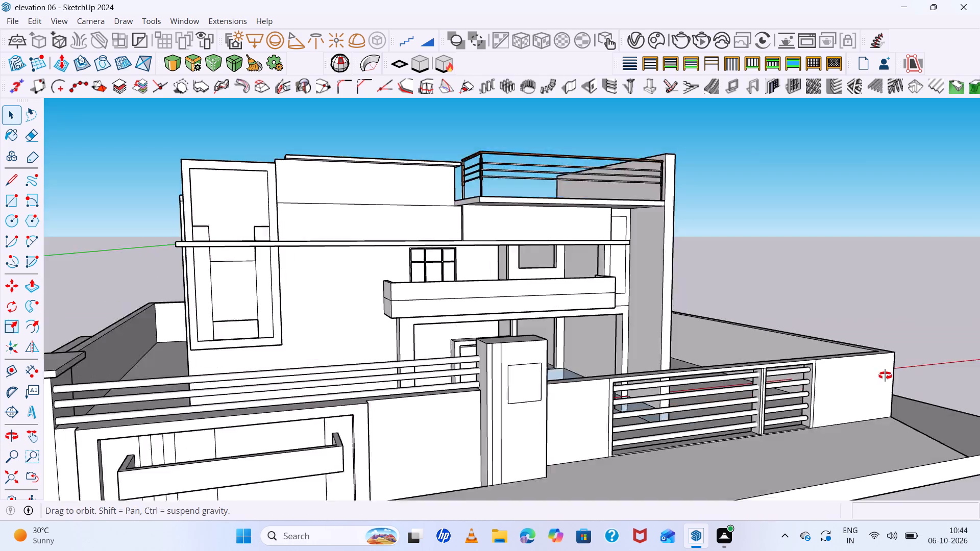
middle_click_drag(885, 375, 841, 420)
scroll(747, 319, "down", 7)
scroll(888, 314, "up", 1)
middle_click_drag(888, 313, 761, 251)
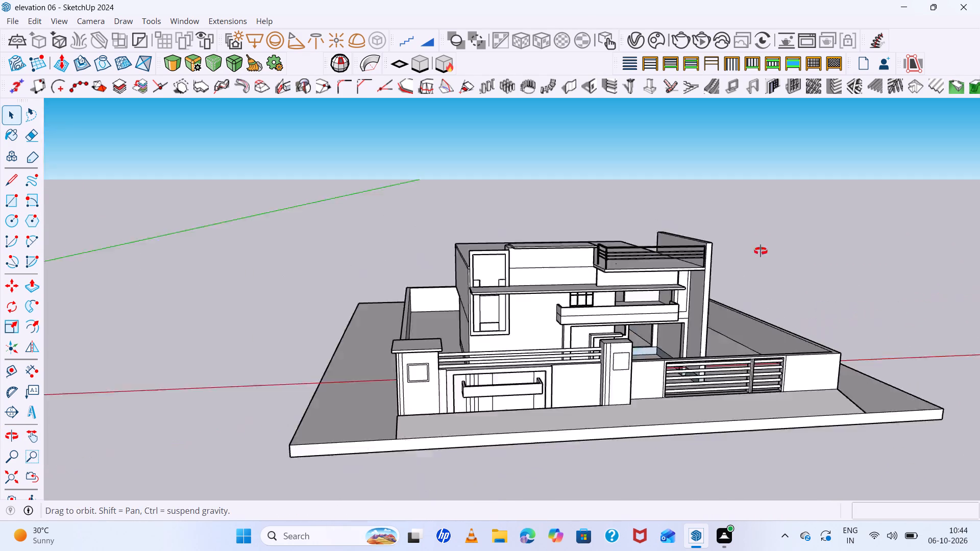
middle_click_drag(761, 251, 699, 252)
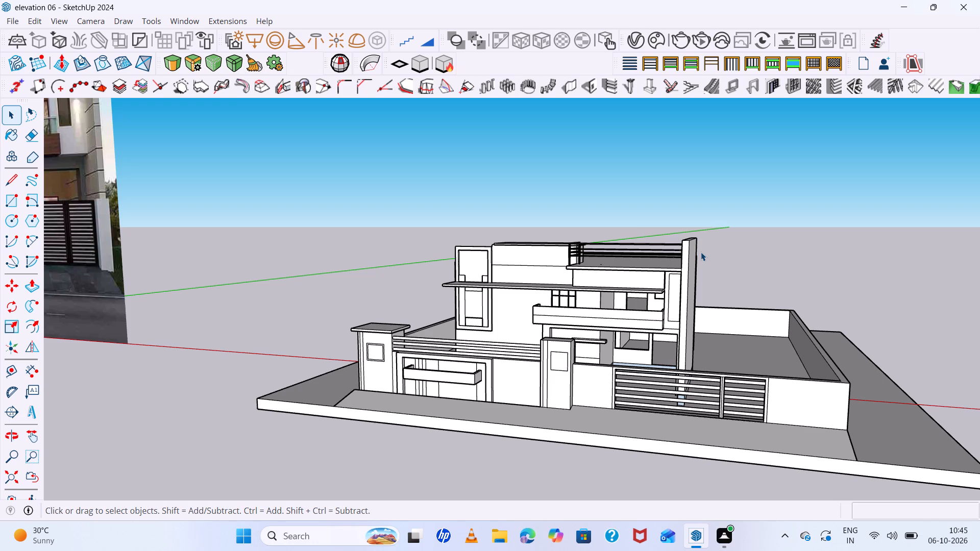
scroll(701, 252, "up", 6)
scroll(666, 223, "down", 7)
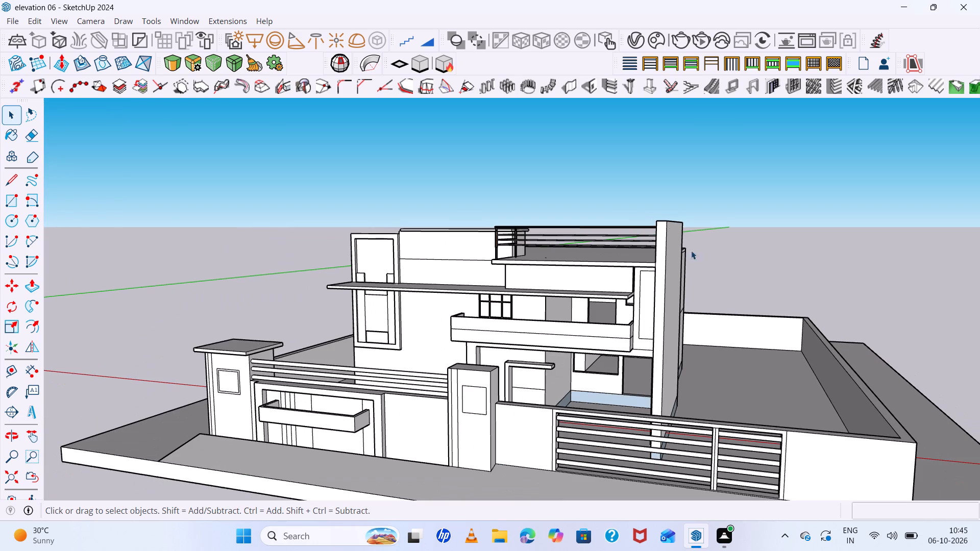